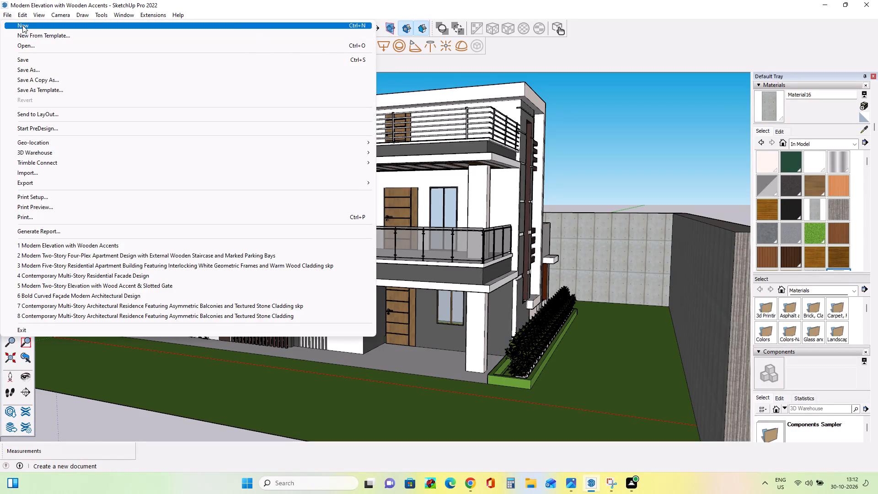
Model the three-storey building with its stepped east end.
Create a new blank model.
{"action": "left_click", "coordinate": [22, 25]}
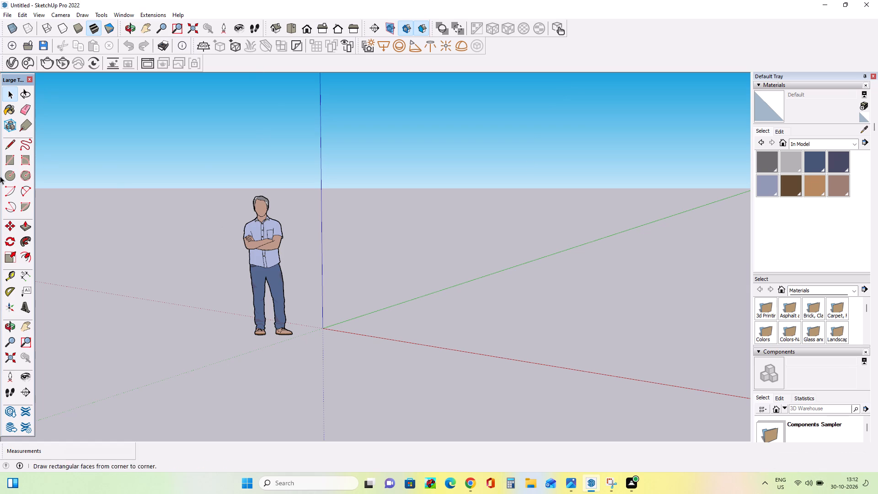
Import the Contemporary Urban High-Rise Villa picture from the Desktop as an image and place it upright near the origin, about 5' 7" wide.
{"action": "middle_click_drag", "start_coordinate": [27, 161], "coordinate": [112, 187]}
{"action": "middle_click_drag", "start_coordinate": [13, 183], "coordinate": [77, 195]}
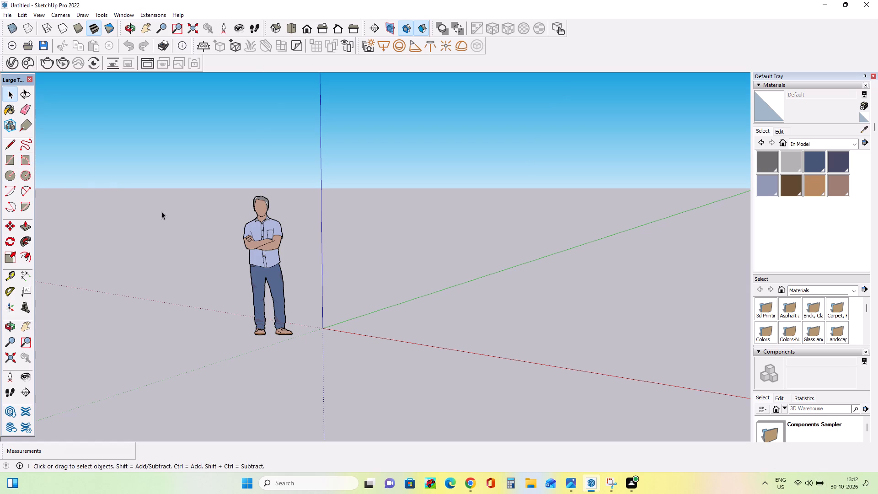
{"action": "middle_click_drag", "start_coordinate": [102, 194], "coordinate": [166, 203]}
{"action": "middle_click_drag", "start_coordinate": [99, 180], "coordinate": [142, 166]}
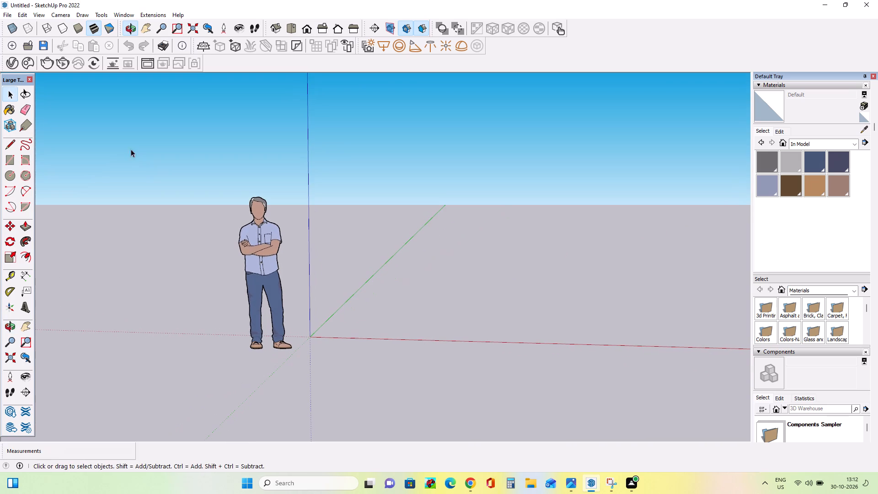
{"action": "left_click", "coordinate": [7, 14]}
{"action": "left_click", "coordinate": [40, 172]}
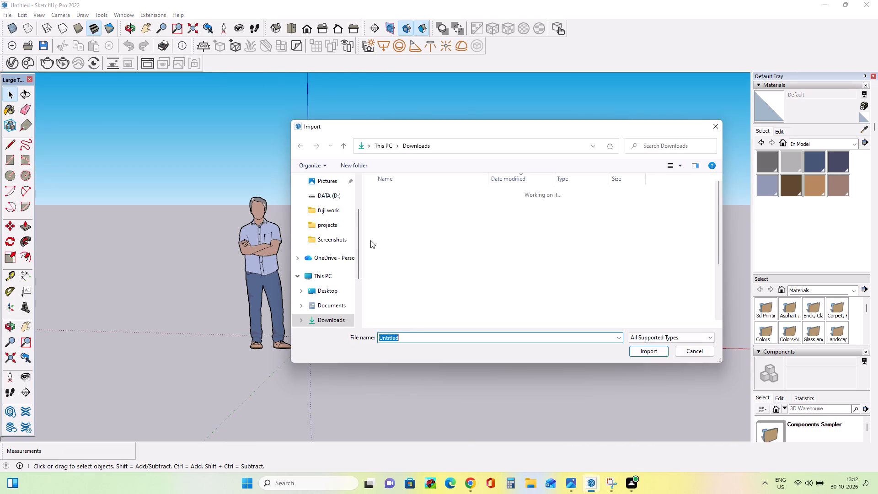
{"action": "left_click", "coordinate": [324, 292]}
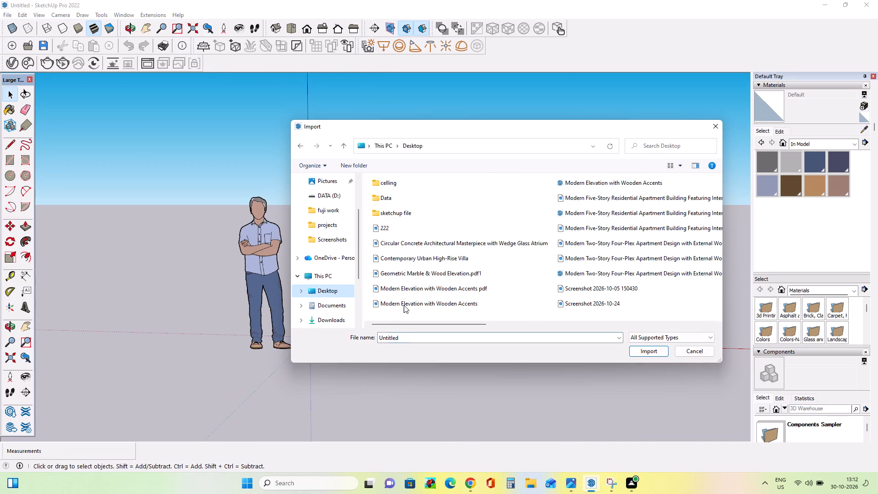
{"action": "left_click", "coordinate": [430, 260]}
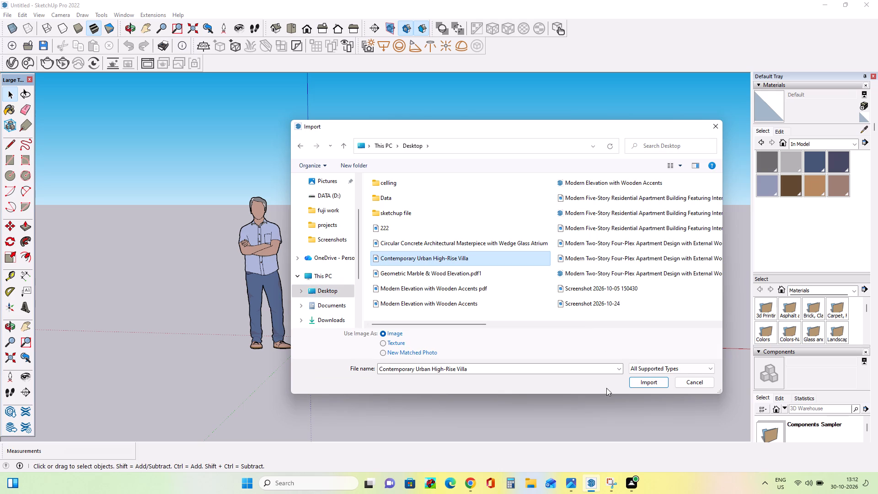
{"action": "left_click", "coordinate": [643, 385]}
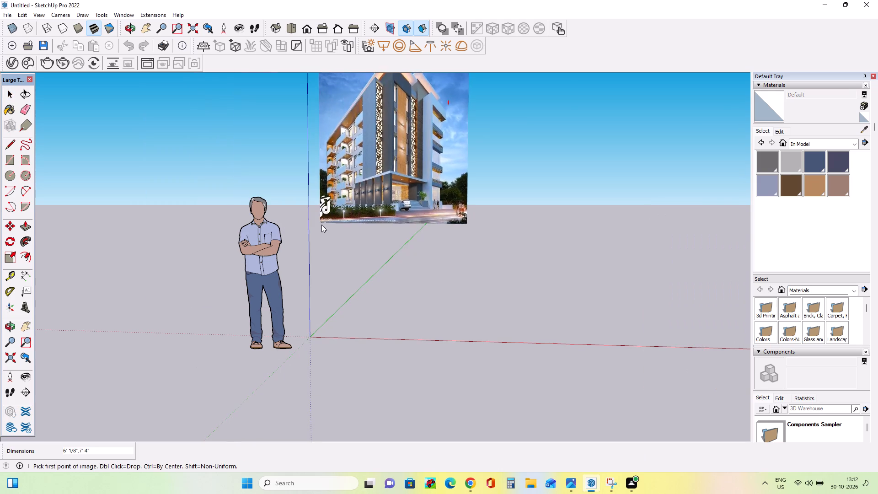
{"action": "left_click", "coordinate": [332, 237]}
{"action": "left_click", "coordinate": [471, 134]}
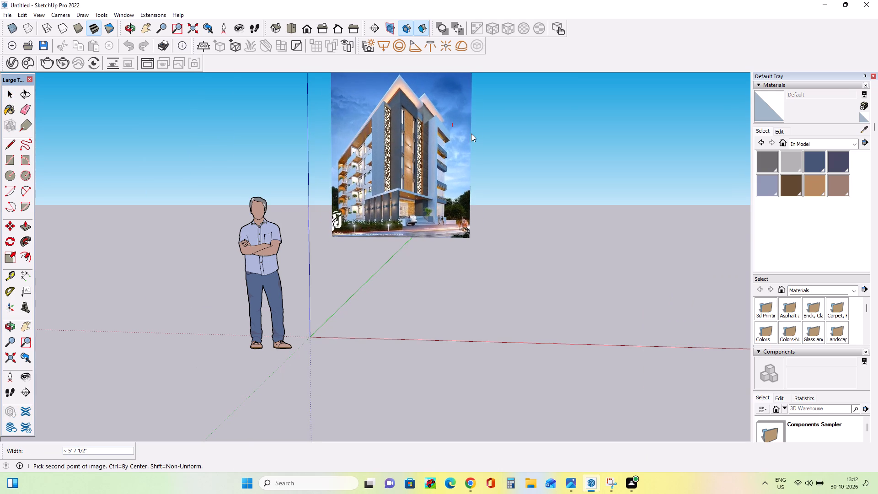
Move the imported reference image about 21' farther back from the origin, close to the green axis.
{"action": "scroll", "coordinate": [86, 283], "scroll_direction": "down", "scroll_amount": 12}
{"action": "middle_click_drag", "start_coordinate": [313, 299], "coordinate": [332, 327]}
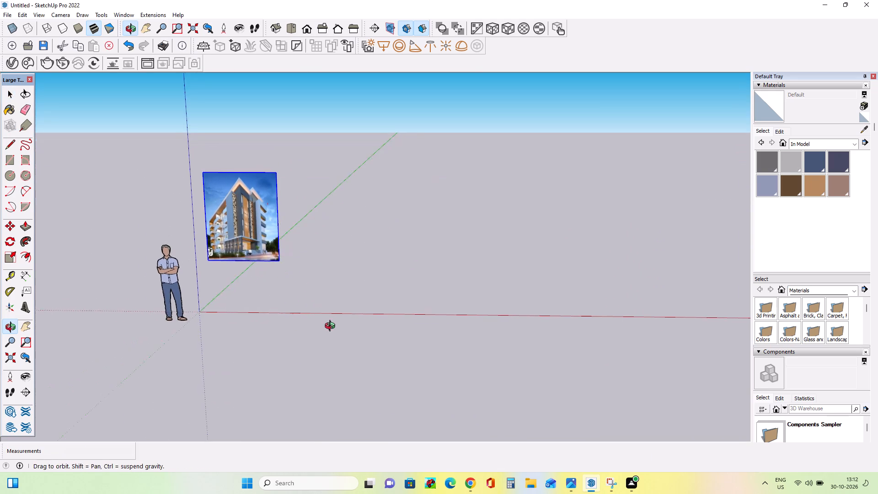
{"action": "middle_click_drag", "start_coordinate": [332, 327], "coordinate": [342, 348]}
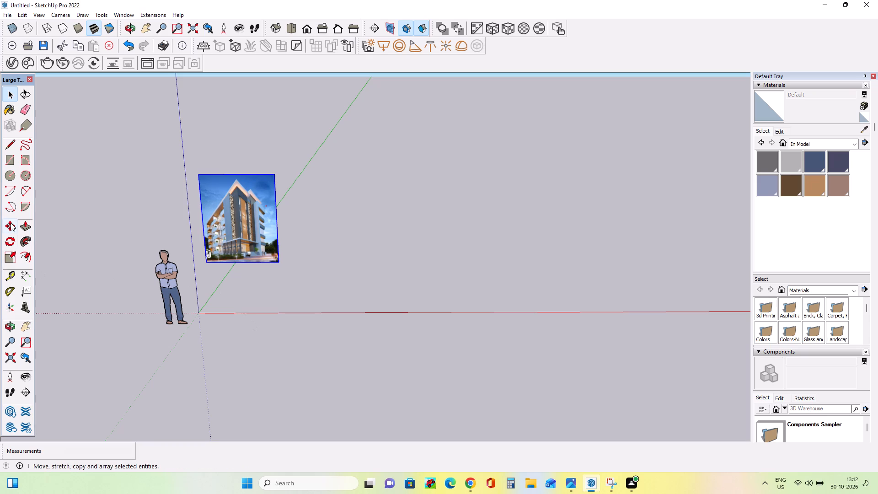
{"action": "left_click", "coordinate": [11, 223]}
{"action": "left_click", "coordinate": [211, 265]}
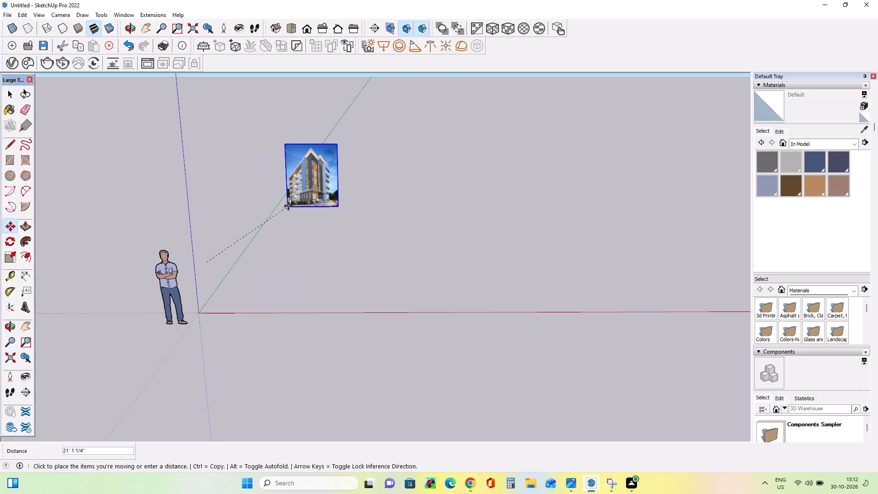
{"action": "left_click", "coordinate": [288, 206]}
Draw a large rectangle flat on the ground in front of the reference image, between it and the red axis.
{"action": "scroll", "coordinate": [262, 330], "scroll_direction": "down", "scroll_amount": 6}
{"action": "middle_click_drag", "start_coordinate": [308, 277], "coordinate": [319, 243]}
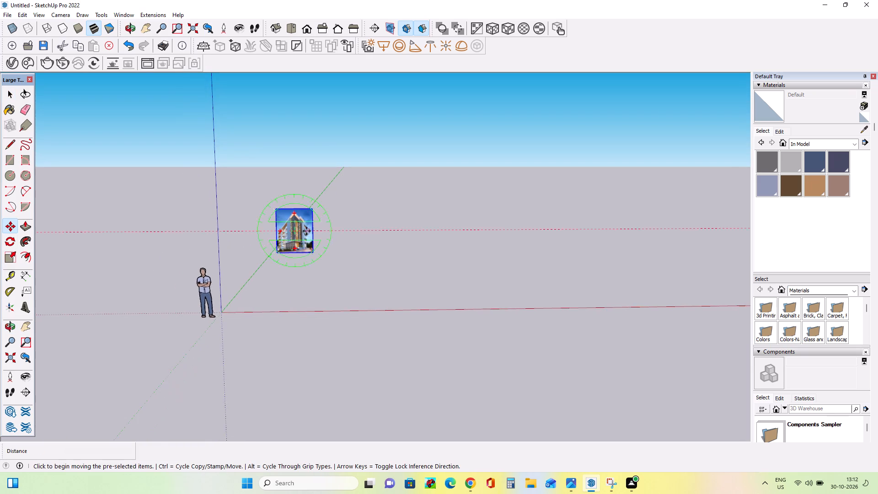
{"action": "scroll", "coordinate": [306, 231], "scroll_direction": "up", "scroll_amount": 7}
{"action": "scroll", "coordinate": [300, 276], "scroll_direction": "up", "scroll_amount": 3}
{"action": "middle_click_drag", "start_coordinate": [262, 306], "coordinate": [259, 318]}
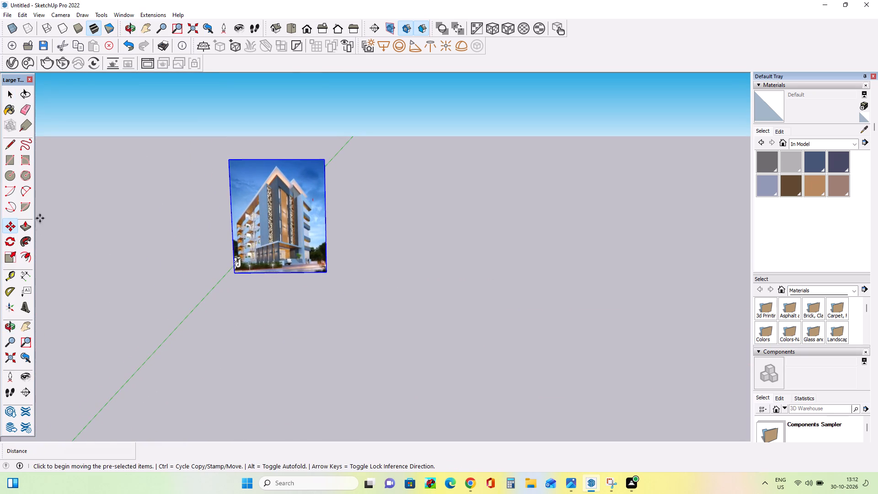
{"action": "scroll", "coordinate": [40, 218], "scroll_direction": "down", "scroll_amount": 3}
{"action": "scroll", "coordinate": [149, 260], "scroll_direction": "down", "scroll_amount": 2}
{"action": "middle_click_drag", "start_coordinate": [268, 322], "coordinate": [271, 353]}
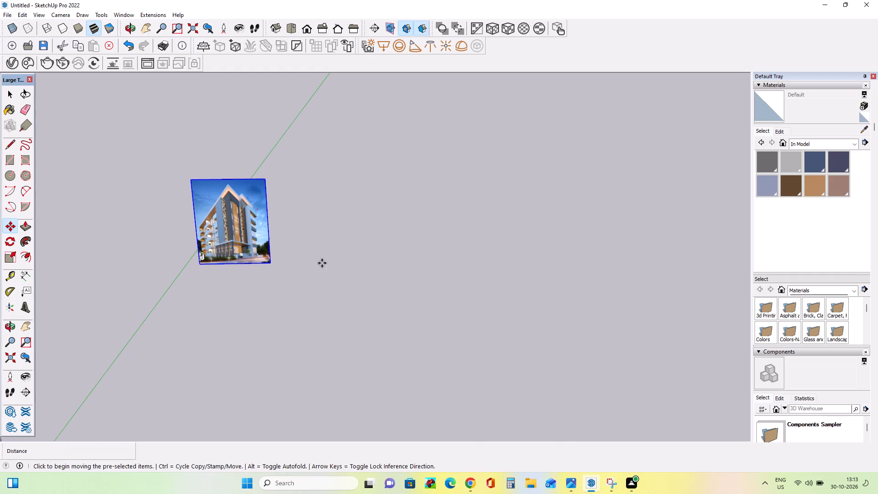
{"action": "middle_click_drag", "start_coordinate": [328, 326], "coordinate": [326, 335]}
{"action": "scroll", "coordinate": [171, 300], "scroll_direction": "down", "scroll_amount": 2}
{"action": "middle_click_drag", "start_coordinate": [253, 301], "coordinate": [257, 316]}
{"action": "middle_click_drag", "start_coordinate": [205, 336], "coordinate": [207, 327]}
{"action": "scroll", "coordinate": [175, 293], "scroll_direction": "down", "scroll_amount": 2}
{"action": "scroll", "coordinate": [170, 358], "scroll_direction": "up", "scroll_amount": 3}
{"action": "scroll", "coordinate": [191, 317], "scroll_direction": "down", "scroll_amount": 3}
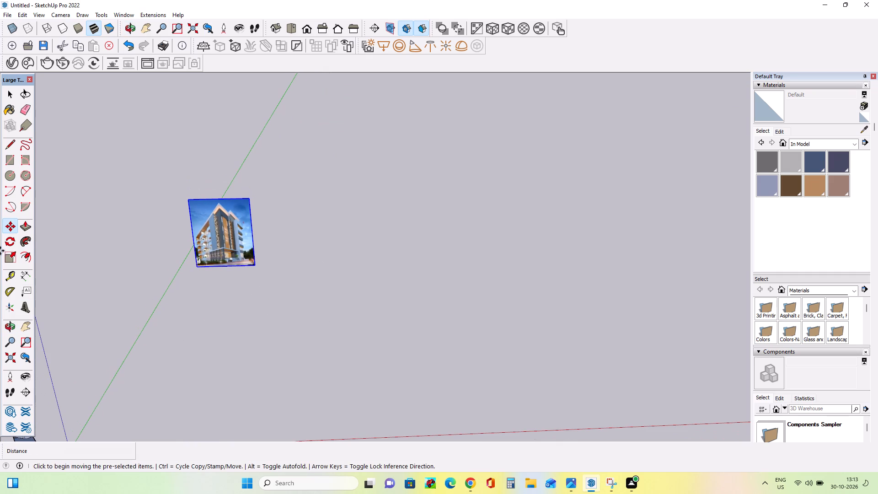
{"action": "left_click", "coordinate": [12, 161]}
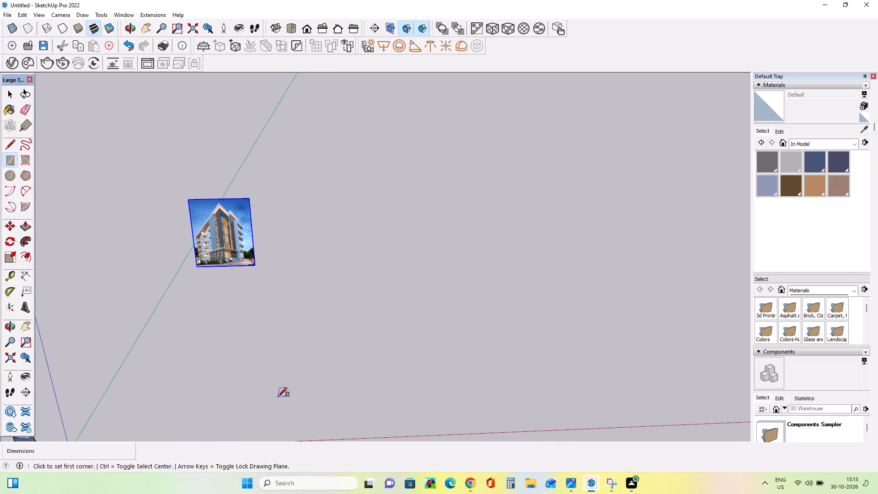
{"action": "left_click", "coordinate": [278, 397]}
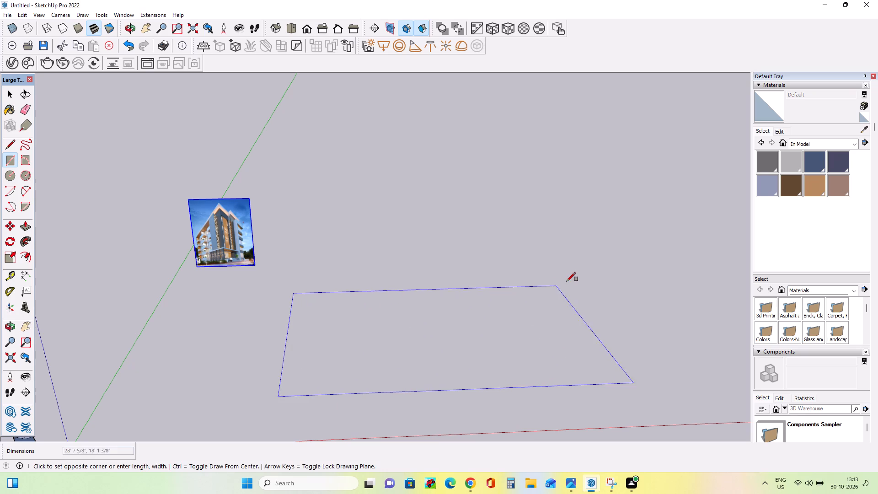
{"action": "left_click", "coordinate": [591, 274]}
{"action": "scroll", "coordinate": [246, 327], "scroll_direction": "down", "scroll_amount": 5}
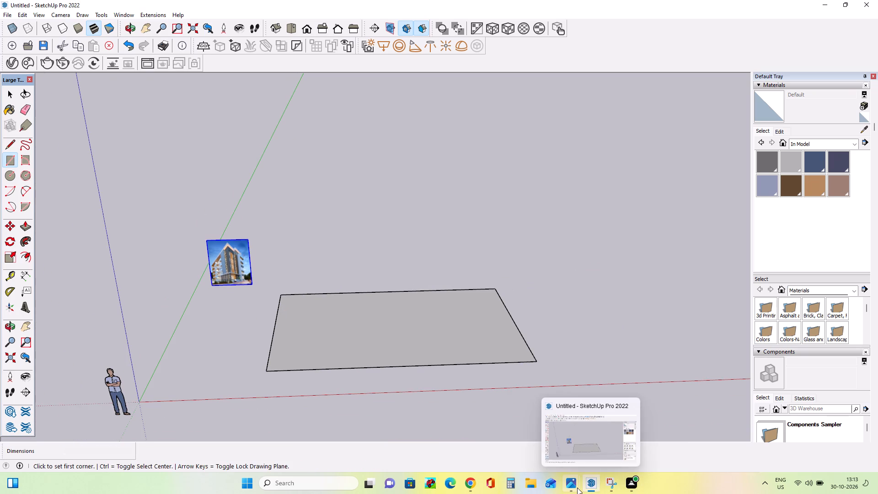
Switch to Photos and close the two open pictures, the Modern Five-Story Residential Apartment Building and Modern Elevation with Wooden Accents.
{"action": "left_click", "coordinate": [611, 443]}
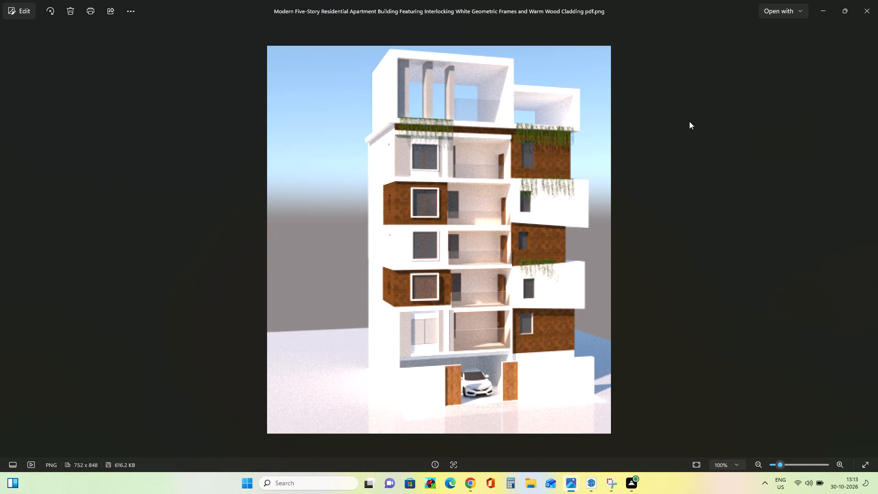
{"action": "left_click", "coordinate": [868, 10]}
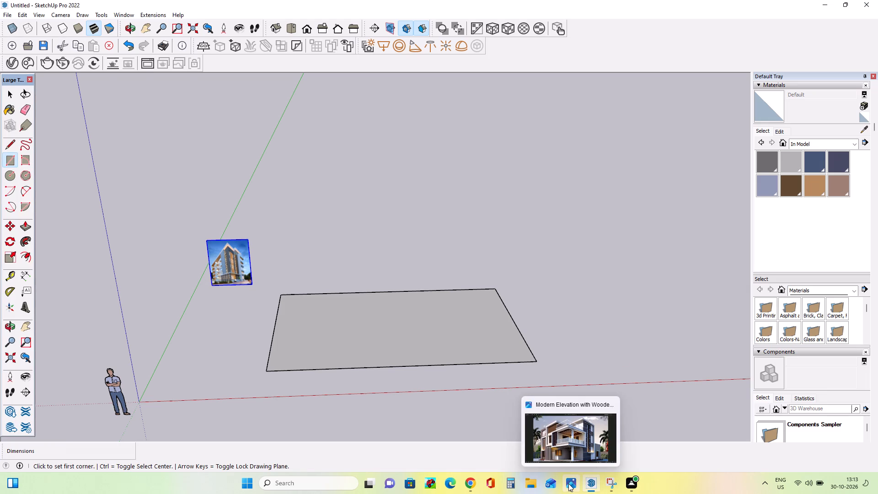
{"action": "left_click", "coordinate": [578, 440]}
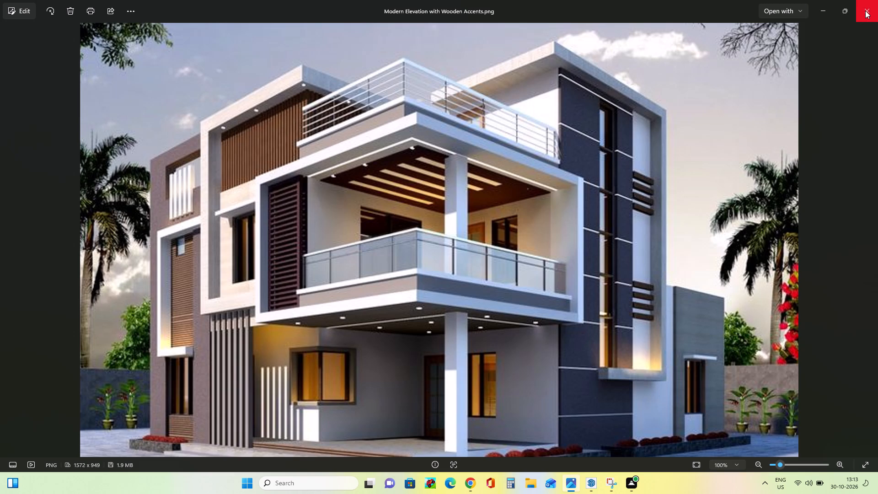
{"action": "left_click", "coordinate": [865, 11]}
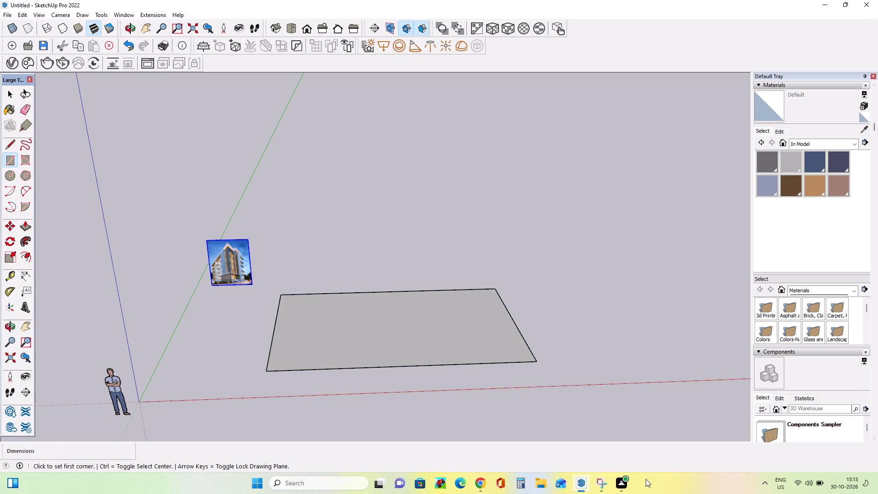
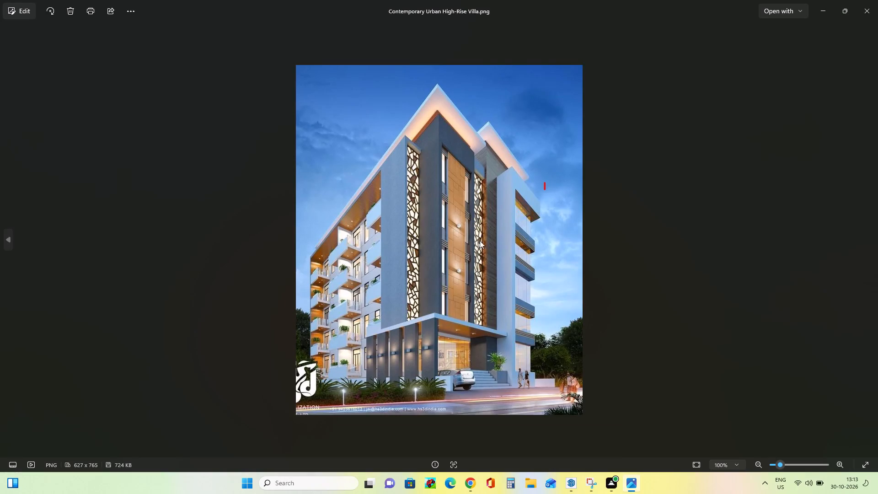
Examine the Contemporary Urban High-Rise Villa reference picture up close, looking at the facade and balconies.
{"action": "scroll", "coordinate": [471, 263], "scroll_direction": "up", "scroll_amount": 3}
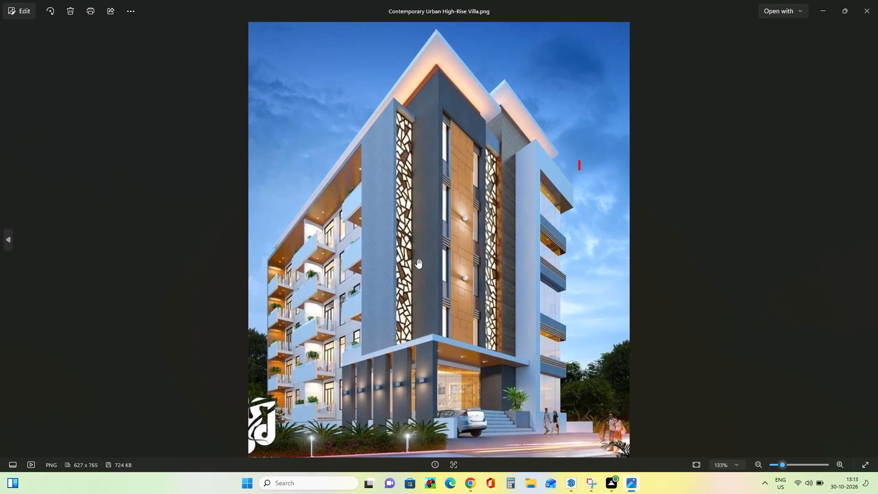
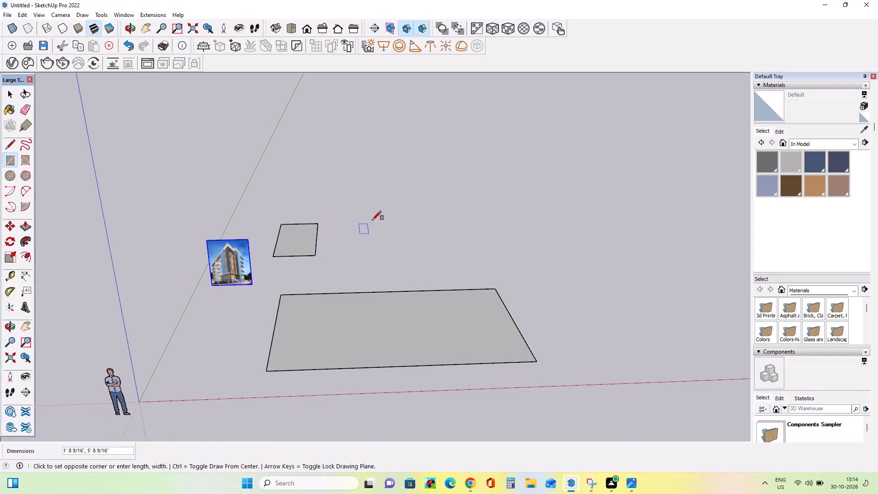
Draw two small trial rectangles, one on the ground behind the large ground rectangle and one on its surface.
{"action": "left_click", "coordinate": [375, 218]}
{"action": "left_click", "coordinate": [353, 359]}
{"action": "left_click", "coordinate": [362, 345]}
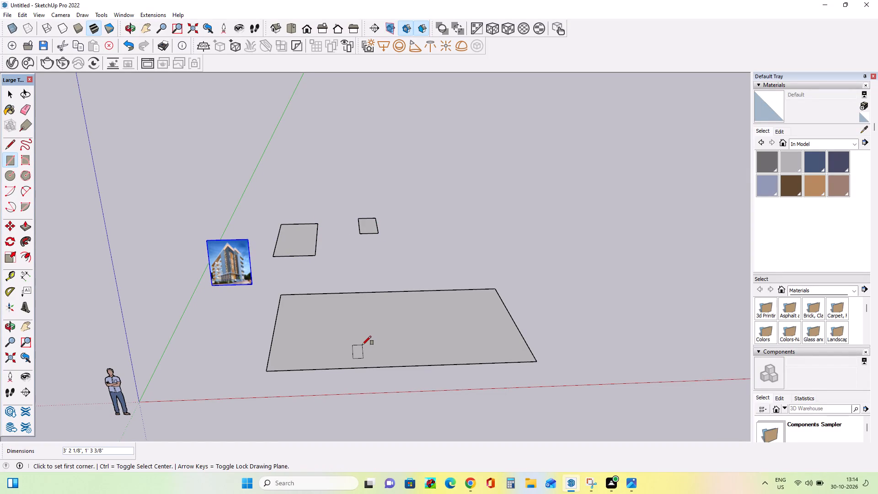
Undo the three small rectangles, keeping only the large ground rectangle and the reference picture.
{"action": "key", "text": "ctrl+z"}
{"action": "key", "text": "ctrl+z"}
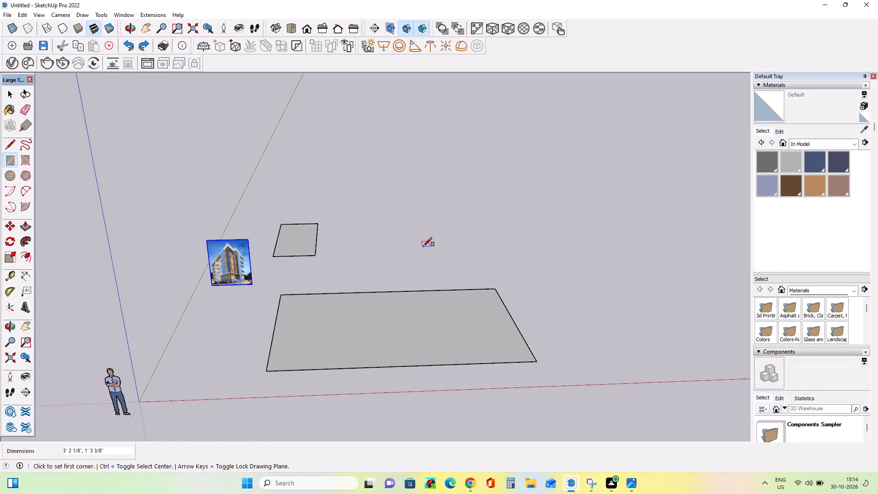
{"action": "key", "text": "ctrl+z"}
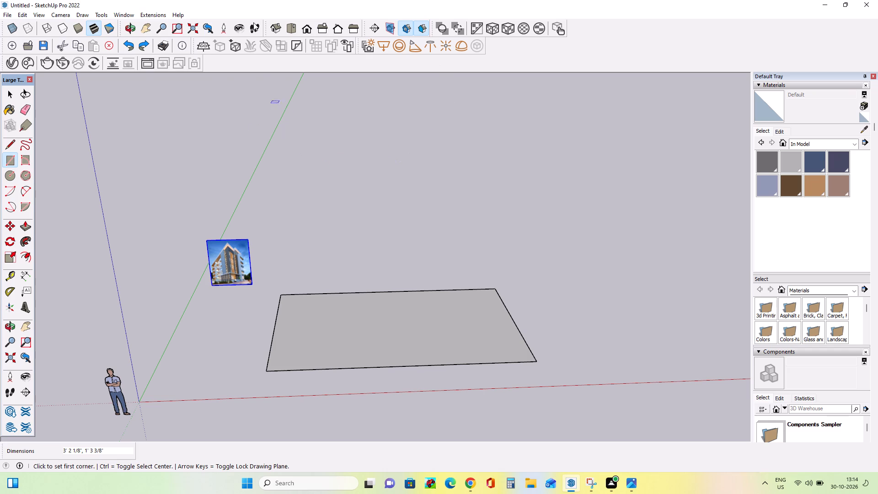
Push/Pull the large ground rectangle up about 12' 6" to form the building block.
{"action": "middle_click_drag", "start_coordinate": [166, 300], "coordinate": [169, 309]}
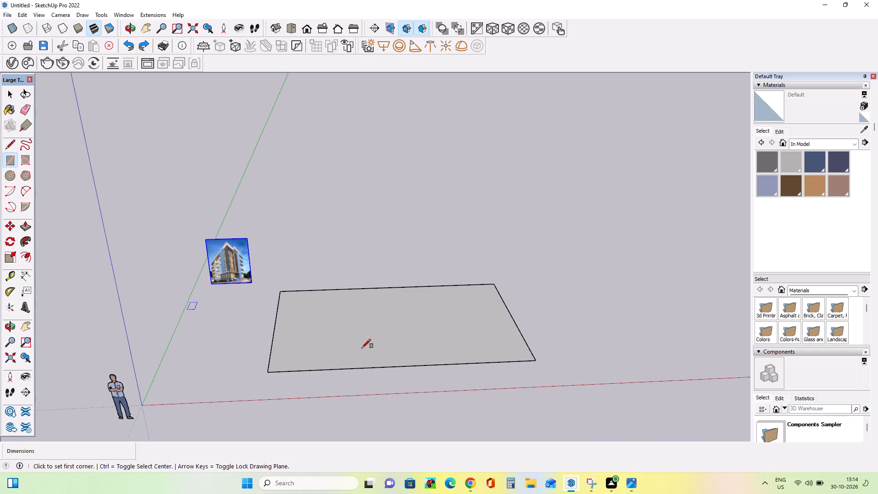
{"action": "middle_click_drag", "start_coordinate": [360, 348], "coordinate": [342, 338]}
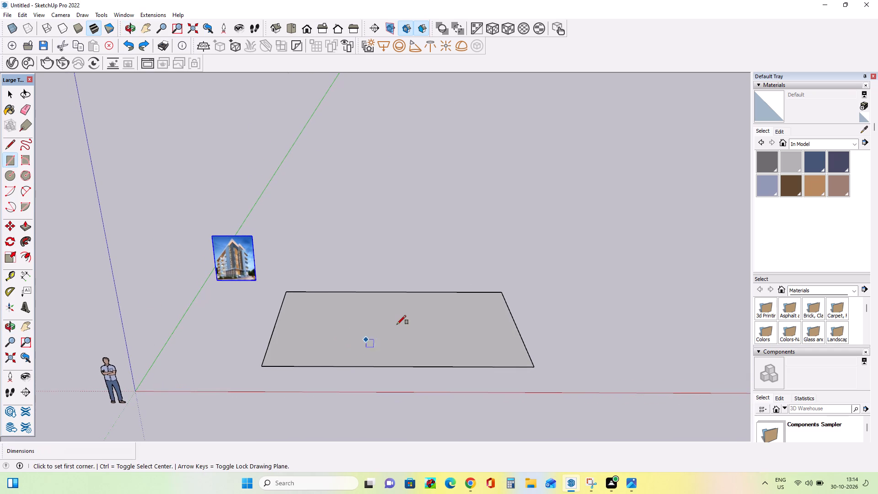
{"action": "scroll", "coordinate": [397, 324], "scroll_direction": "down", "scroll_amount": 1}
{"action": "middle_click", "coordinate": [320, 336]}
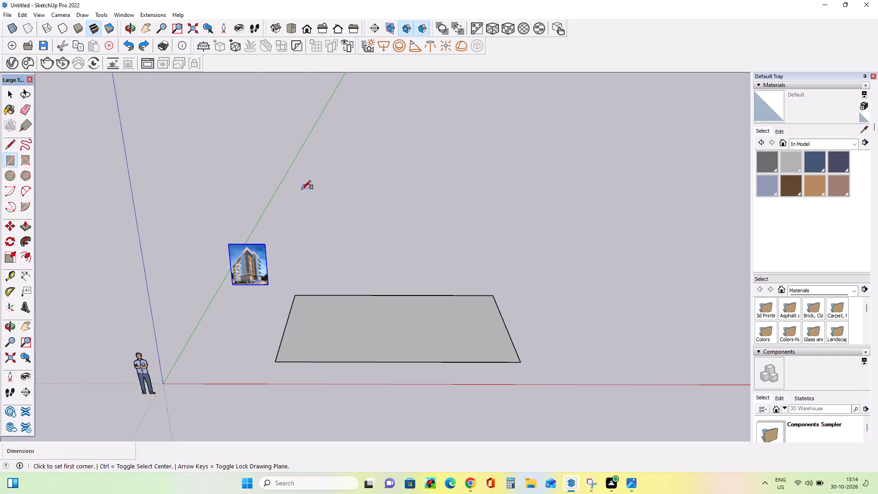
{"action": "scroll", "coordinate": [302, 189], "scroll_direction": "down", "scroll_amount": 2}
{"action": "middle_click", "coordinate": [398, 226]}
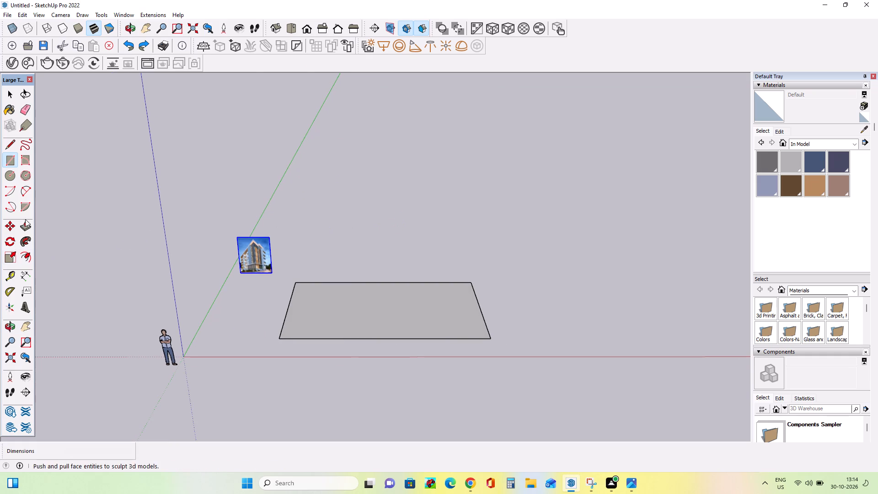
{"action": "left_click", "coordinate": [25, 228]}
{"action": "middle_click", "coordinate": [365, 289]}
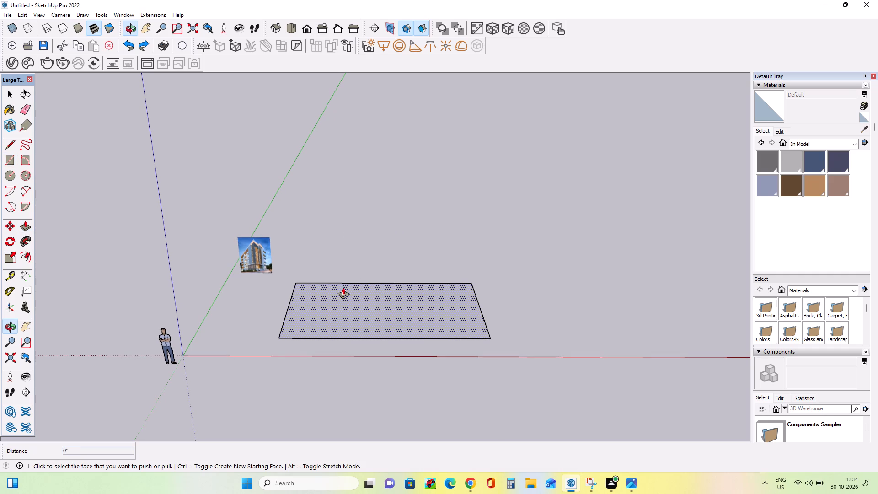
{"action": "middle_click_drag", "start_coordinate": [386, 343], "coordinate": [384, 337]}
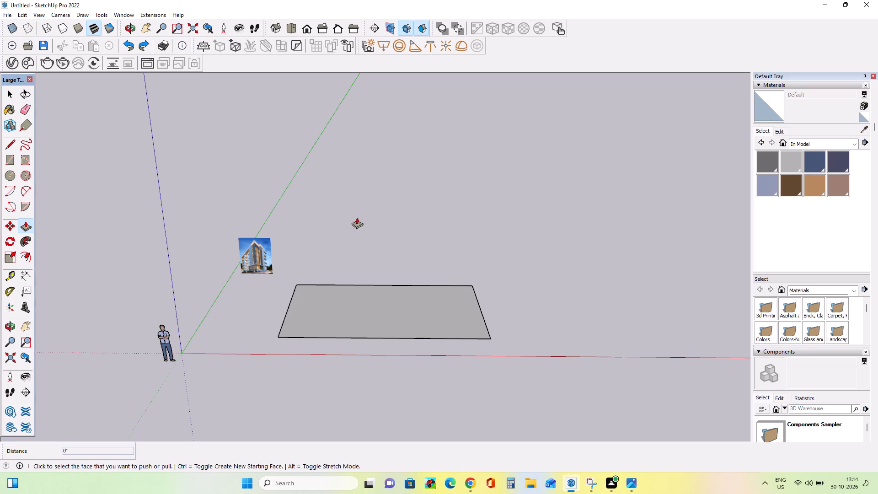
{"action": "middle_click", "coordinate": [479, 212]}
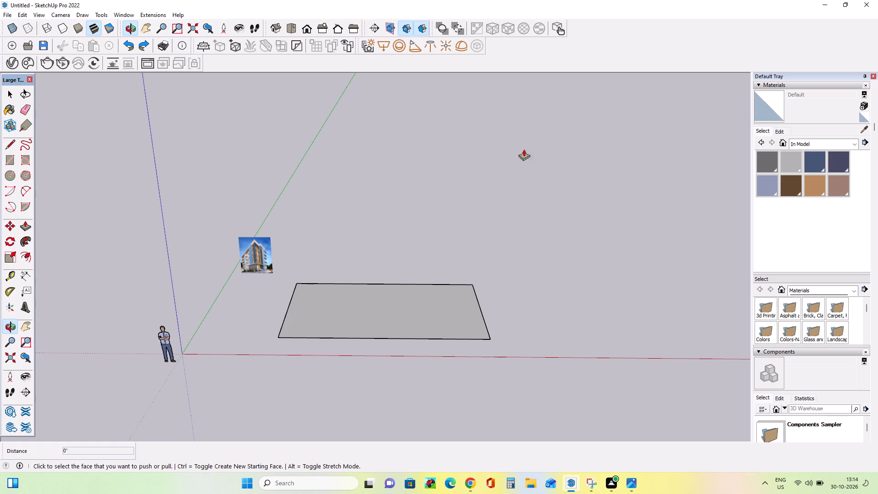
{"action": "left_click", "coordinate": [26, 223]}
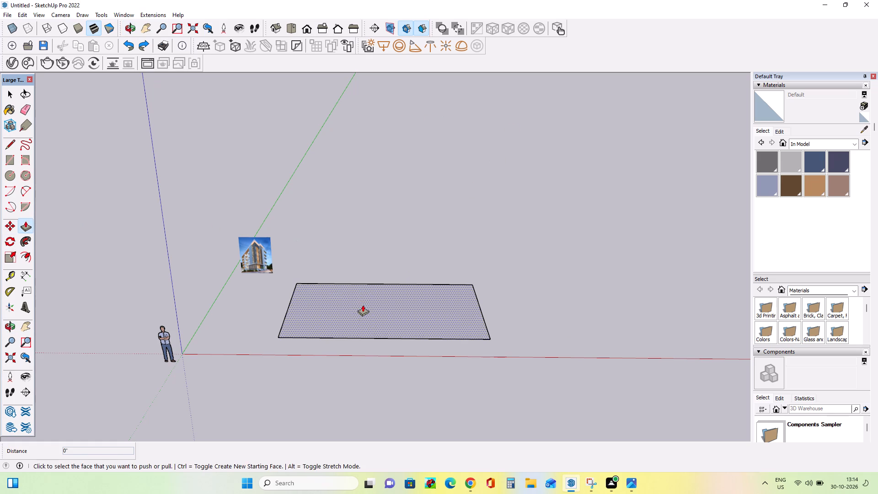
{"action": "left_click_drag", "start_coordinate": [363, 305], "coordinate": [370, 238]}
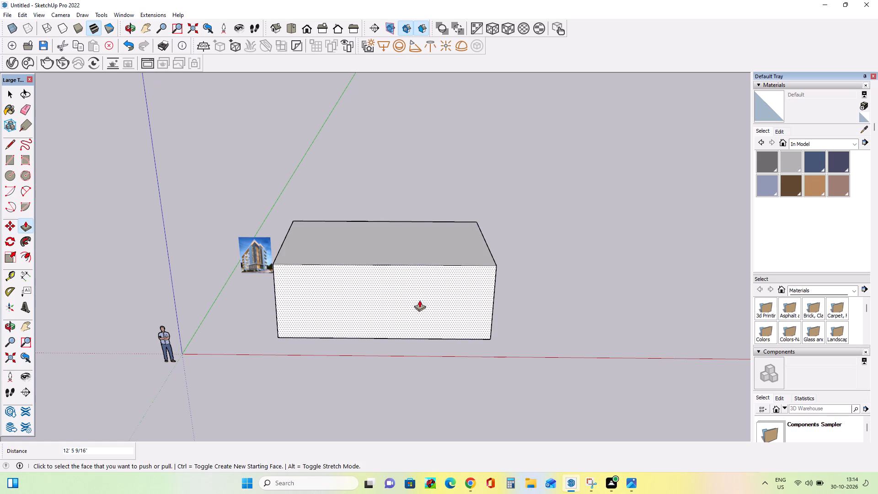
Push/Pull the block's top face up by about another 2' 3".
{"action": "middle_click_drag", "start_coordinate": [419, 300], "coordinate": [418, 292]}
{"action": "scroll", "coordinate": [426, 290], "scroll_direction": "down", "scroll_amount": 2}
{"action": "middle_click_drag", "start_coordinate": [445, 294], "coordinate": [443, 306]}
{"action": "left_click_drag", "start_coordinate": [434, 261], "coordinate": [433, 258]}
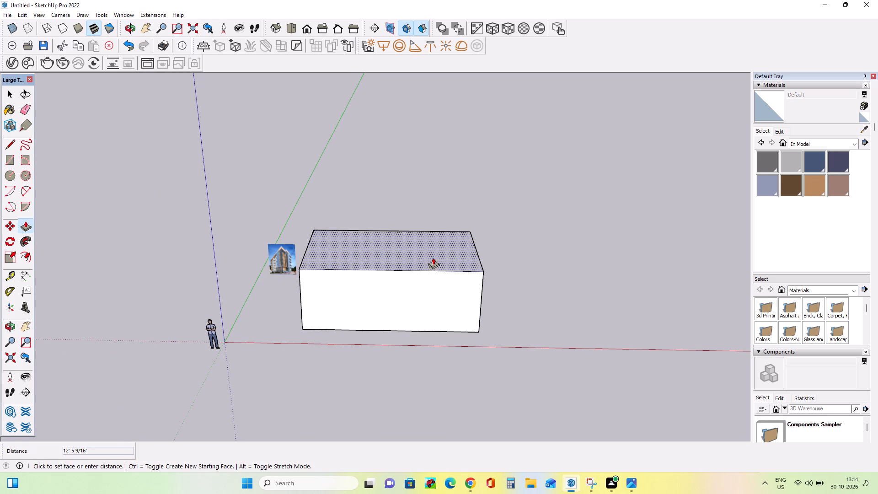
{"action": "left_click_drag", "start_coordinate": [433, 258], "coordinate": [432, 249]}
Draw a full-width rectangular band about 2' 2" tall along the upper edge of the block's front face.
{"action": "middle_click_drag", "start_coordinate": [458, 326], "coordinate": [459, 298]}
{"action": "middle_click_drag", "start_coordinate": [466, 317], "coordinate": [446, 320]}
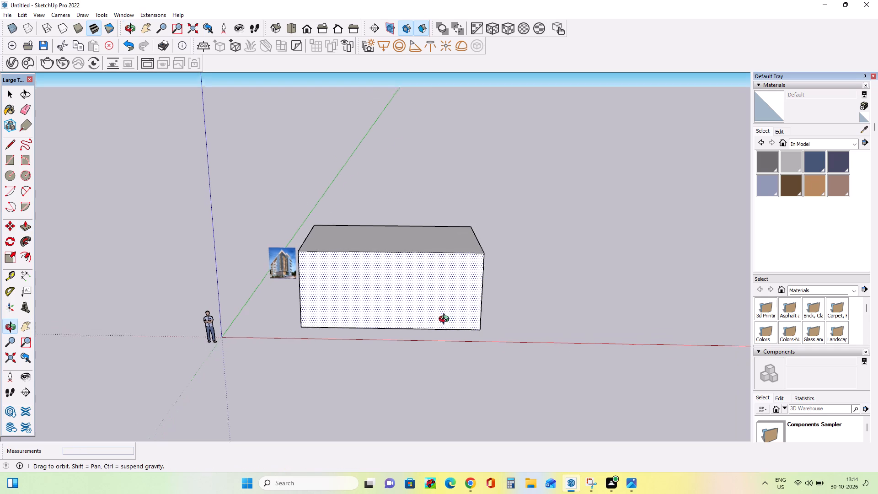
{"action": "middle_click_drag", "start_coordinate": [446, 320], "coordinate": [448, 313]}
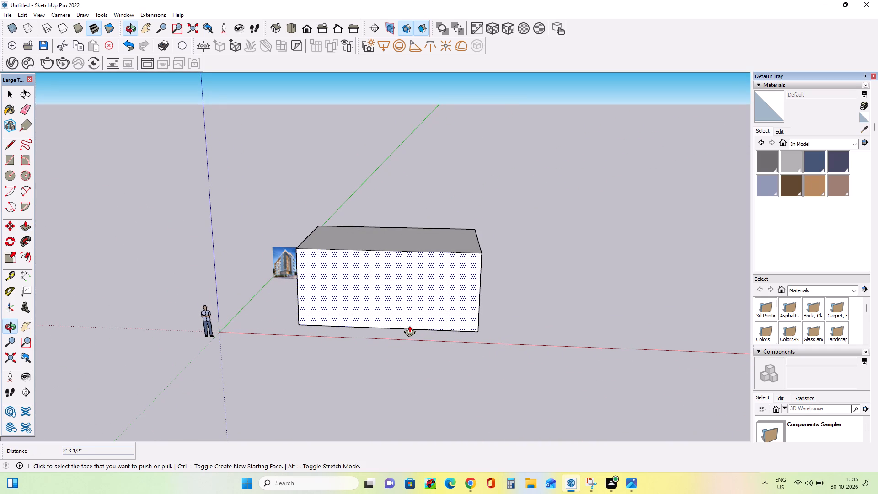
{"action": "middle_click_drag", "start_coordinate": [394, 312], "coordinate": [394, 292]}
{"action": "middle_click_drag", "start_coordinate": [399, 264], "coordinate": [406, 277]}
{"action": "left_click", "coordinate": [8, 165]}
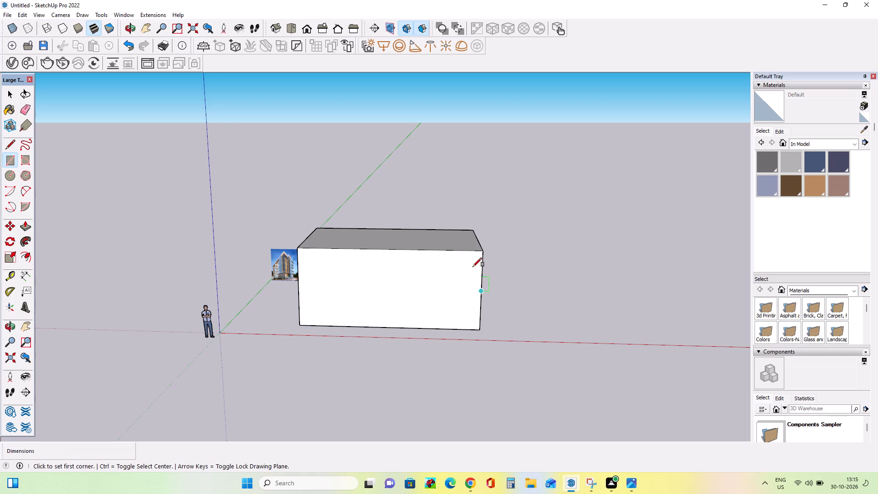
{"action": "left_click", "coordinate": [481, 250]}
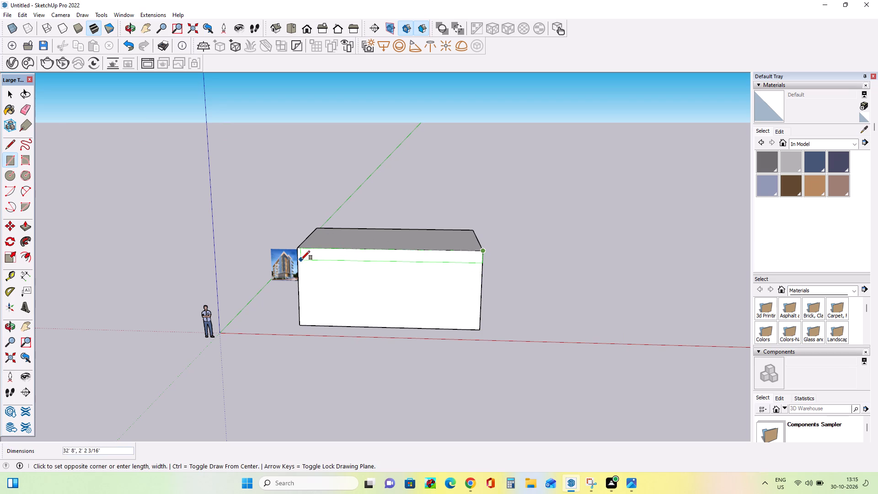
{"action": "left_click", "coordinate": [300, 260]}
Push the block's top face down about 5" with Push/Pull.
{"action": "middle_click_drag", "start_coordinate": [430, 306], "coordinate": [429, 302]}
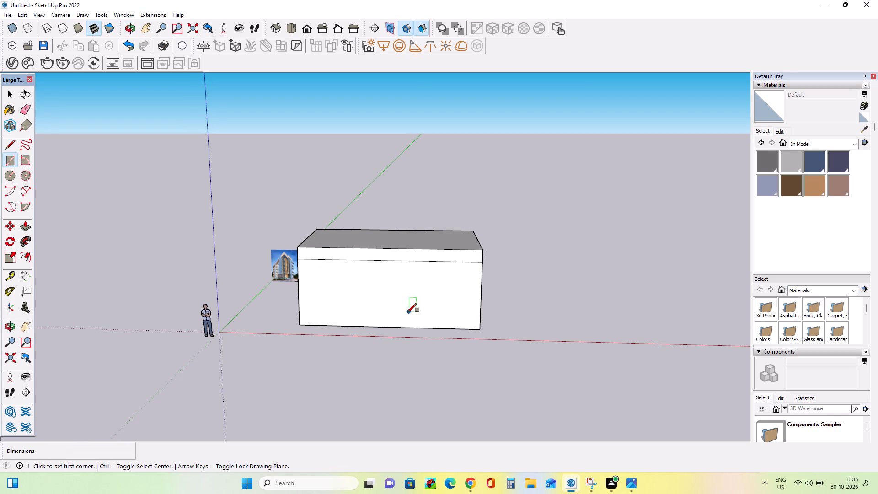
{"action": "scroll", "coordinate": [407, 312], "scroll_direction": "up", "scroll_amount": 1}
{"action": "middle_click_drag", "start_coordinate": [409, 312], "coordinate": [414, 321]}
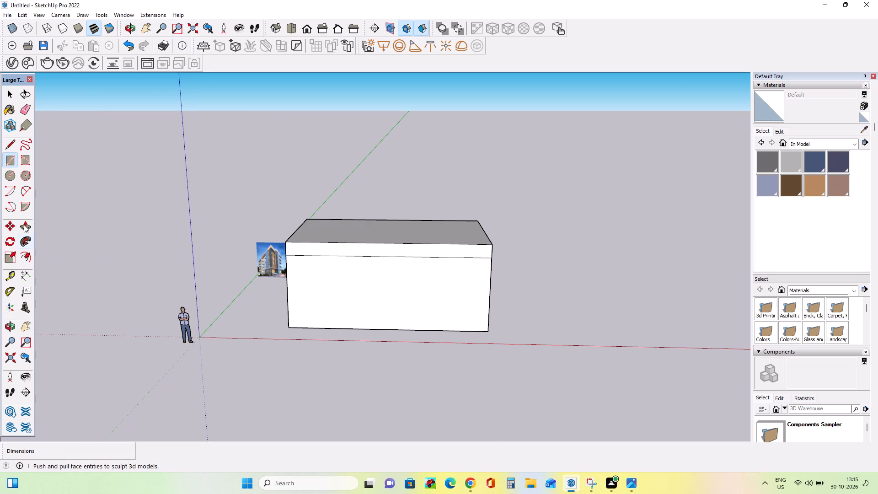
{"action": "left_click", "coordinate": [24, 224]}
{"action": "left_click", "coordinate": [366, 229]}
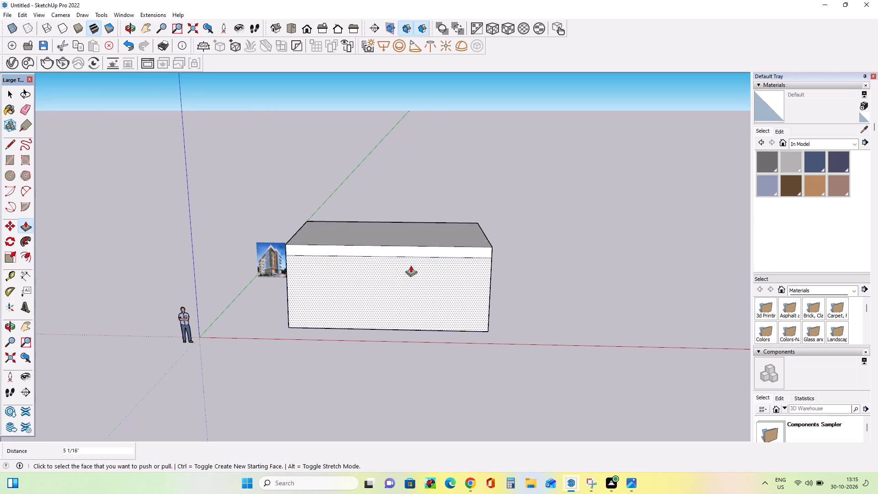
Draw a rectangle about 3' 10" wide by 12' 7" tall below the band, at the front face's right edge.
{"action": "middle_click_drag", "start_coordinate": [417, 268], "coordinate": [417, 255]}
{"action": "middle_click_drag", "start_coordinate": [415, 259], "coordinate": [418, 271]}
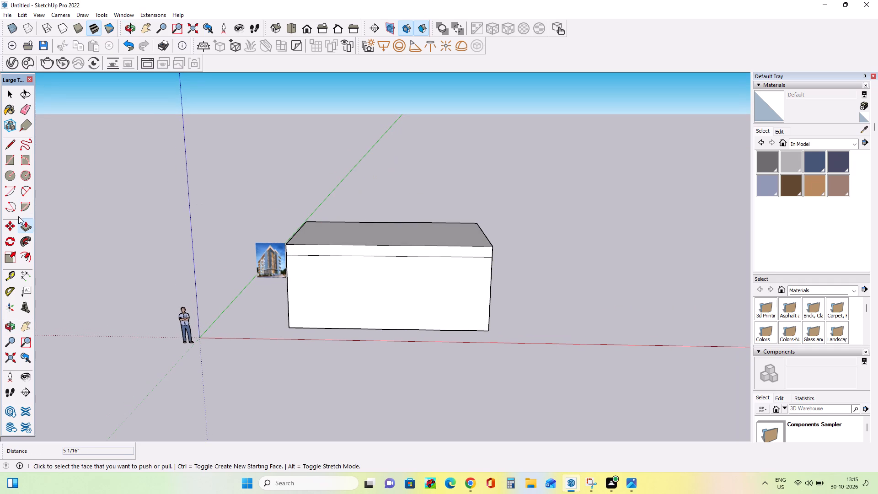
{"action": "left_click", "coordinate": [11, 159]}
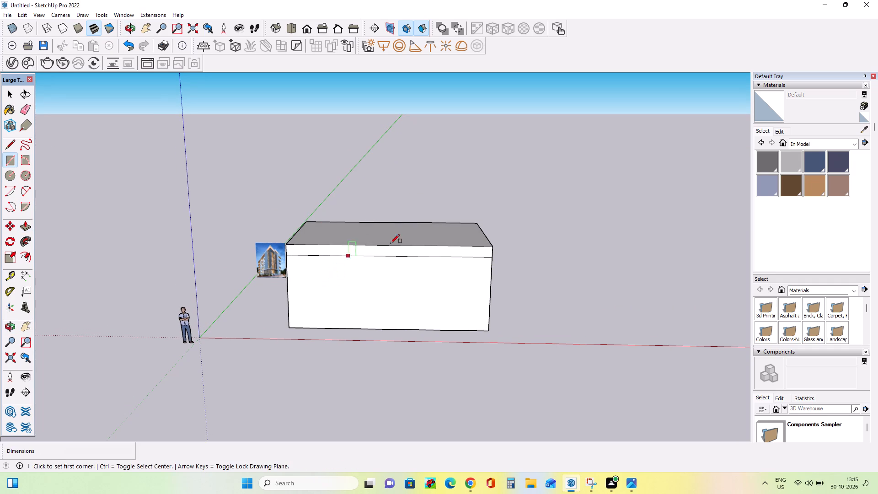
{"action": "scroll", "coordinate": [342, 310], "scroll_direction": "down", "scroll_amount": 1}
{"action": "middle_click_drag", "start_coordinate": [450, 328], "coordinate": [455, 340]}
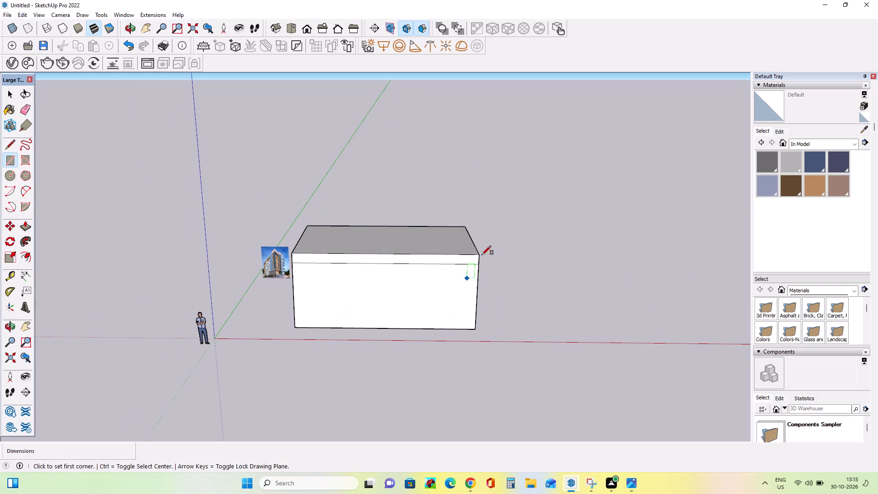
{"action": "left_click", "coordinate": [480, 266]}
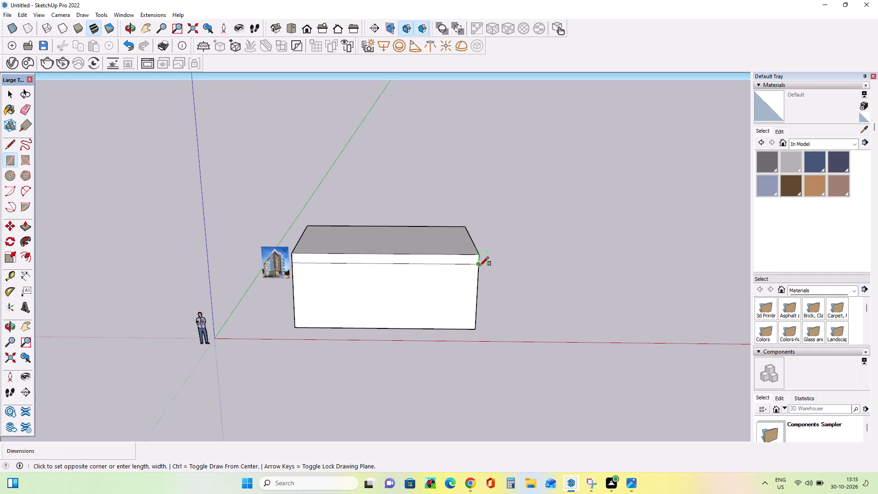
{"action": "left_click", "coordinate": [454, 330]}
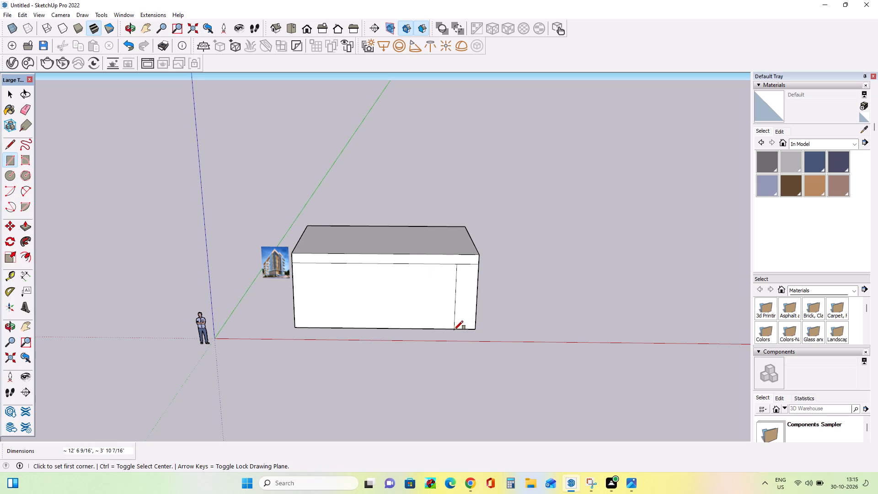
Draw two more rectangles from band to ground, about 4' 1" and 4' 4" wide, leaving narrow gaps between the panels.
{"action": "left_click", "coordinate": [449, 266]}
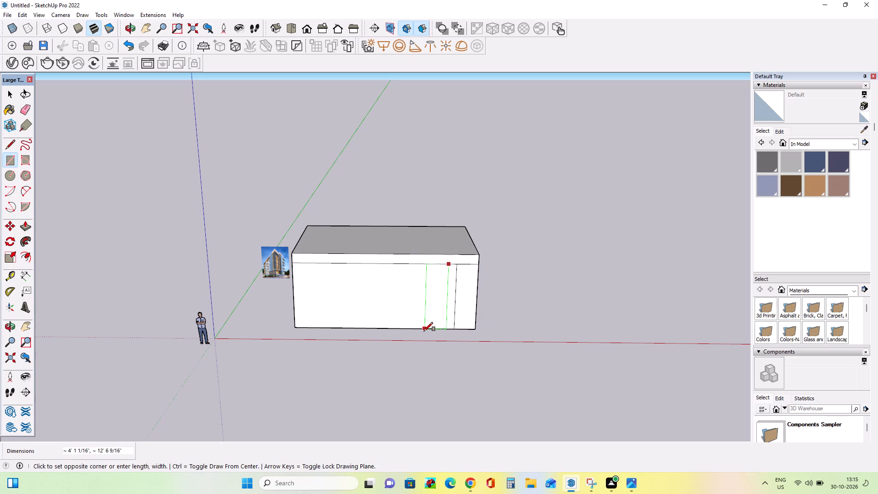
{"action": "left_click", "coordinate": [423, 331]}
{"action": "middle_click_drag", "start_coordinate": [321, 296], "coordinate": [323, 289]}
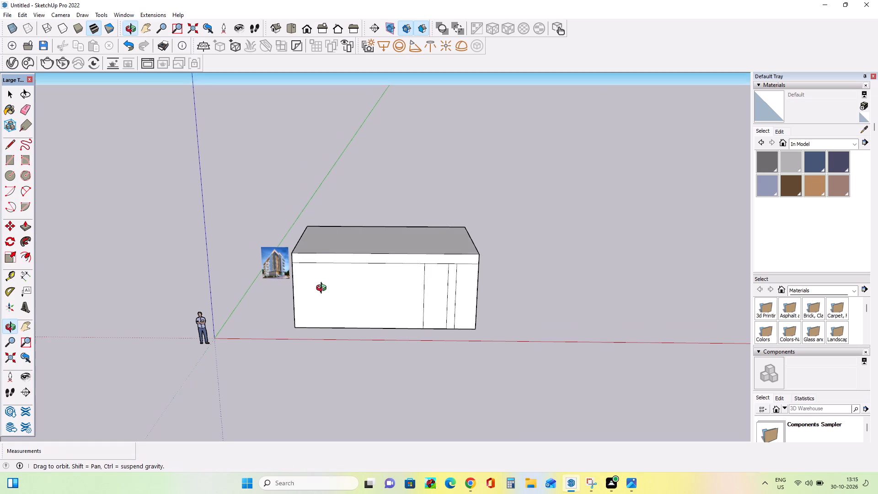
{"action": "middle_click_drag", "start_coordinate": [323, 289], "coordinate": [327, 283]}
{"action": "middle_click_drag", "start_coordinate": [407, 284], "coordinate": [412, 293]}
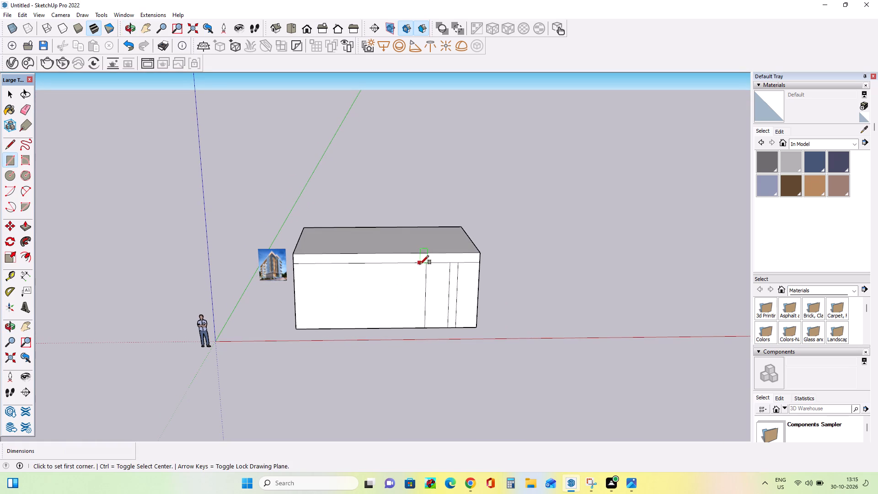
{"action": "left_click", "coordinate": [420, 264]}
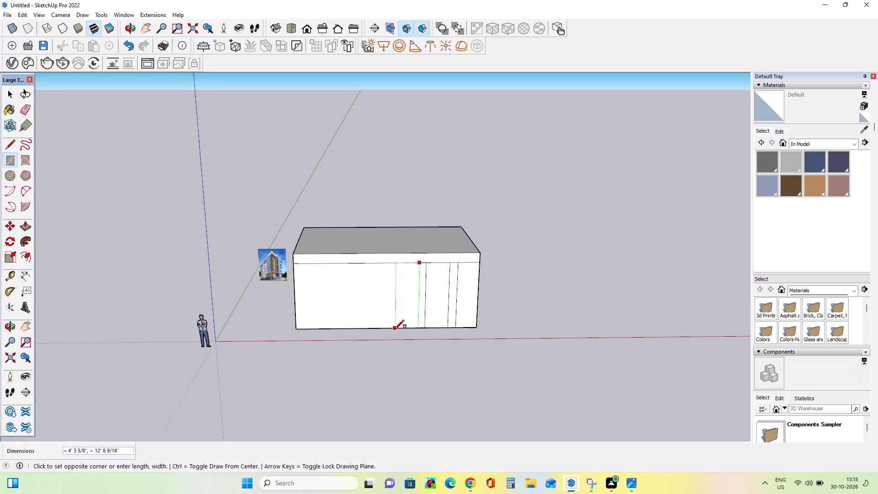
{"action": "left_click", "coordinate": [395, 329]}
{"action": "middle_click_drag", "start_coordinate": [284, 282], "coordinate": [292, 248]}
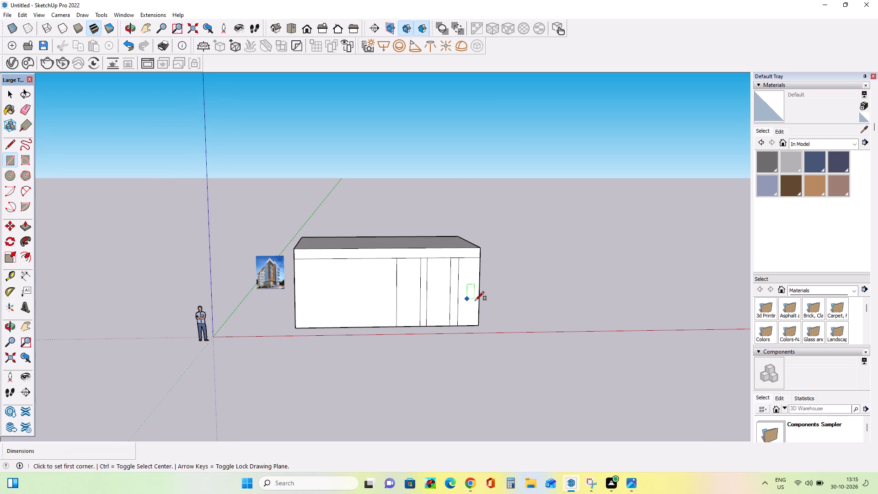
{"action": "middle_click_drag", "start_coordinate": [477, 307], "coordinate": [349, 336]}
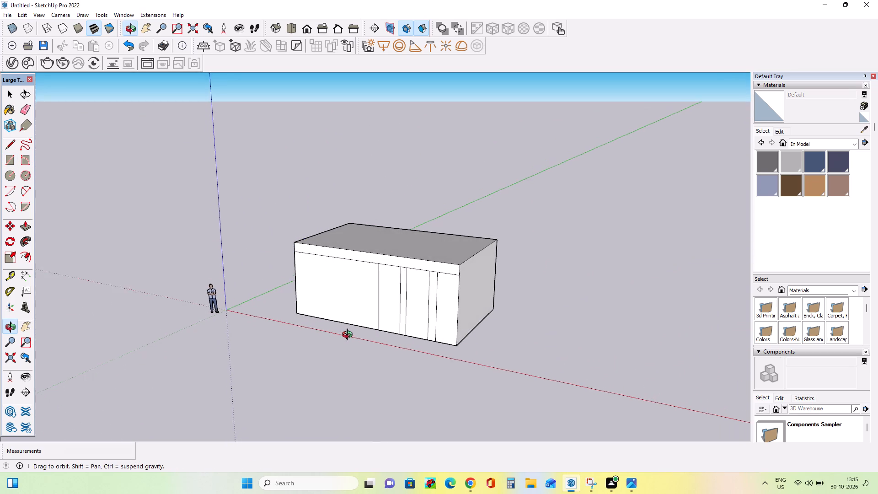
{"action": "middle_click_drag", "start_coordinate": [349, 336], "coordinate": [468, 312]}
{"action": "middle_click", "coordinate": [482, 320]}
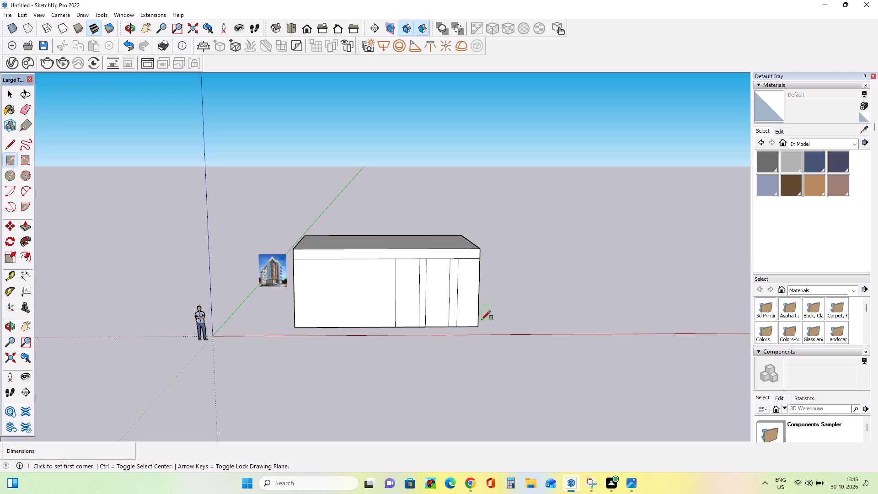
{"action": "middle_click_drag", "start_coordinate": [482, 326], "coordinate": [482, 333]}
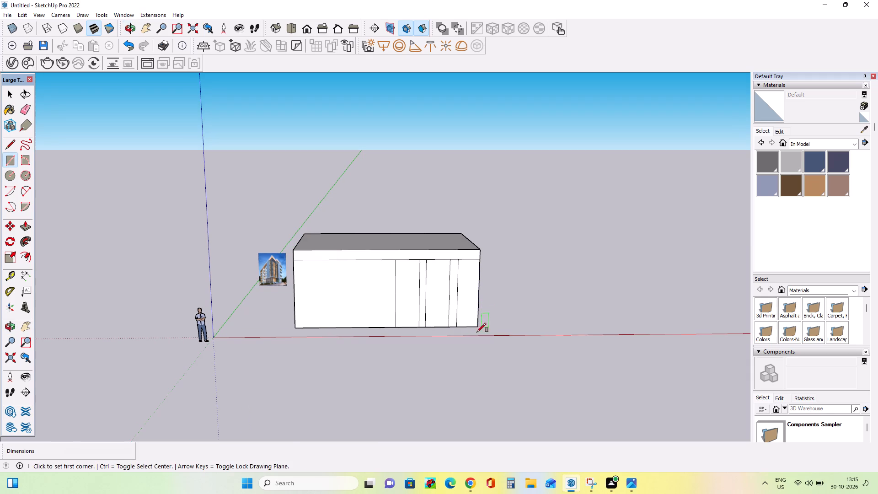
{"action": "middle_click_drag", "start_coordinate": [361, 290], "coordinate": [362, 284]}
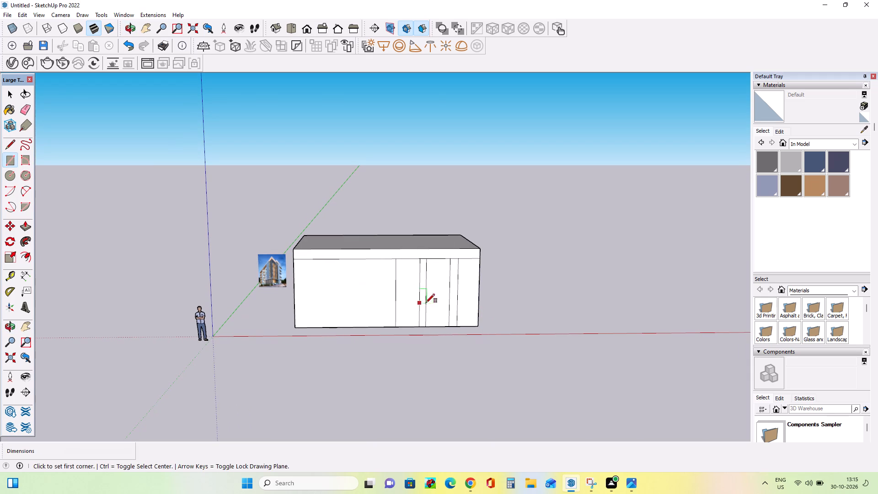
Draw two more rectangles from band to ground, each about 4' 2" wide by 12' 7" tall, continuing the narrow gaps leftward.
{"action": "middle_click", "coordinate": [476, 302]}
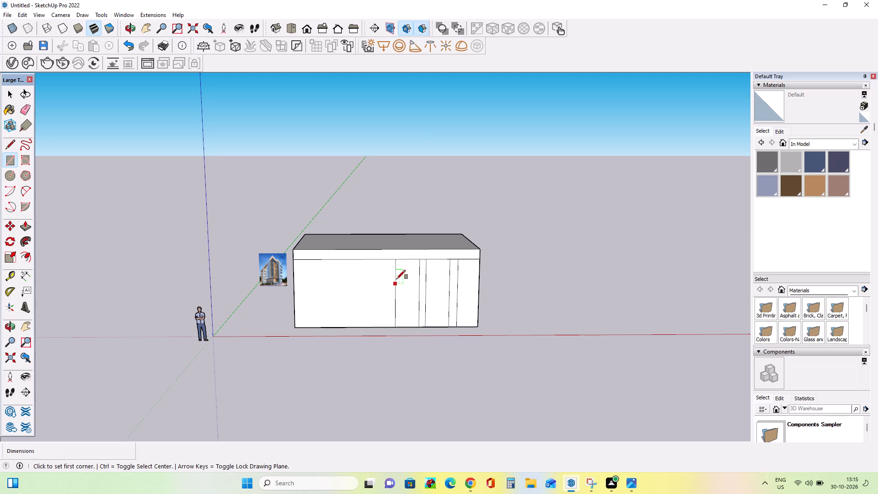
{"action": "left_click", "coordinate": [385, 260]}
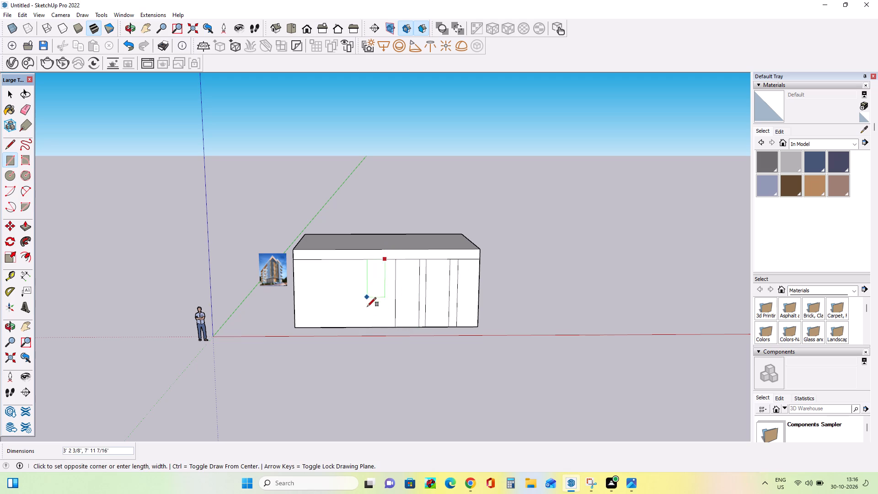
{"action": "left_click", "coordinate": [362, 327]}
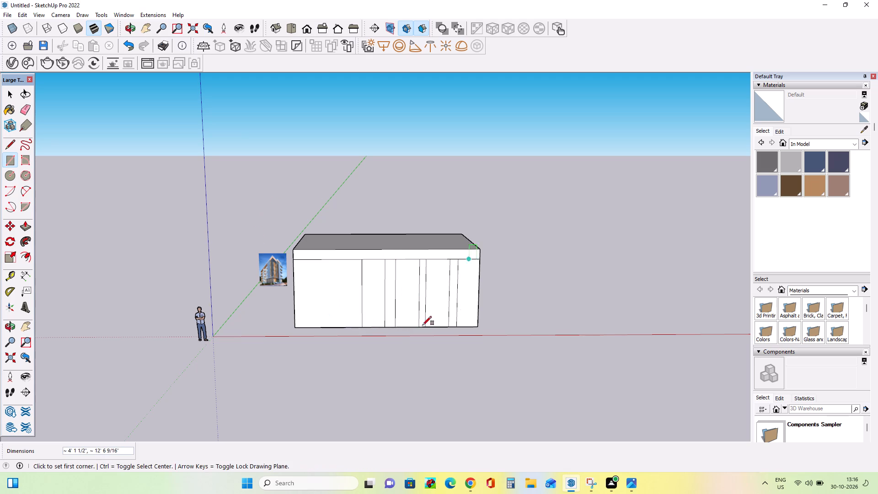
{"action": "middle_click_drag", "start_coordinate": [491, 354], "coordinate": [497, 347]}
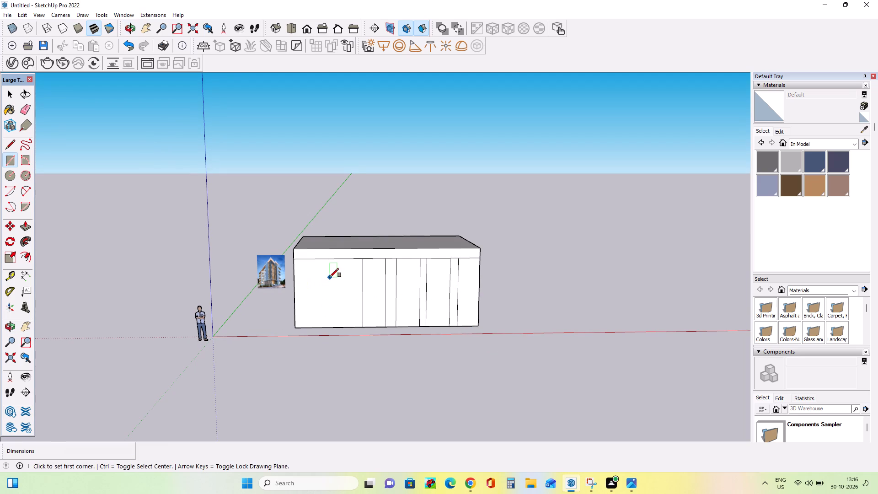
{"action": "left_click", "coordinate": [352, 258]}
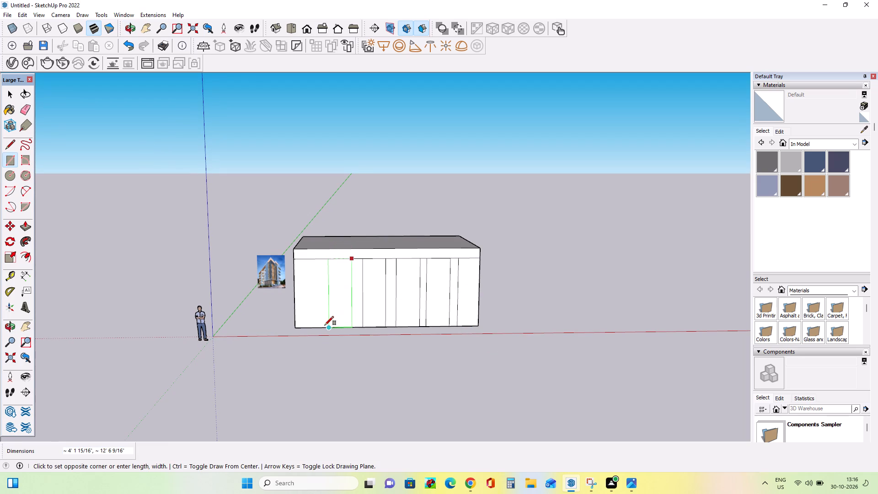
{"action": "left_click", "coordinate": [324, 328]}
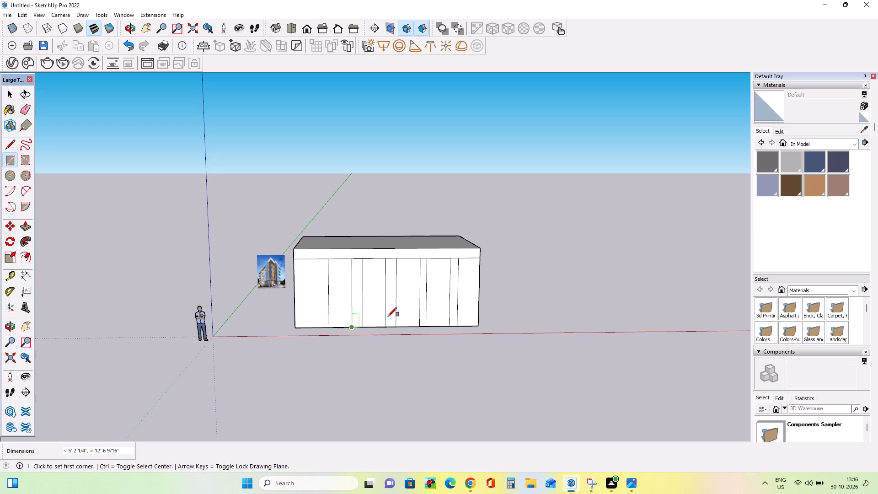
Push the block's left side face inward about 6' 1" with Push/Pull, up to the outer edge of the leftmost panel.
{"action": "middle_click_drag", "start_coordinate": [388, 316], "coordinate": [393, 330]}
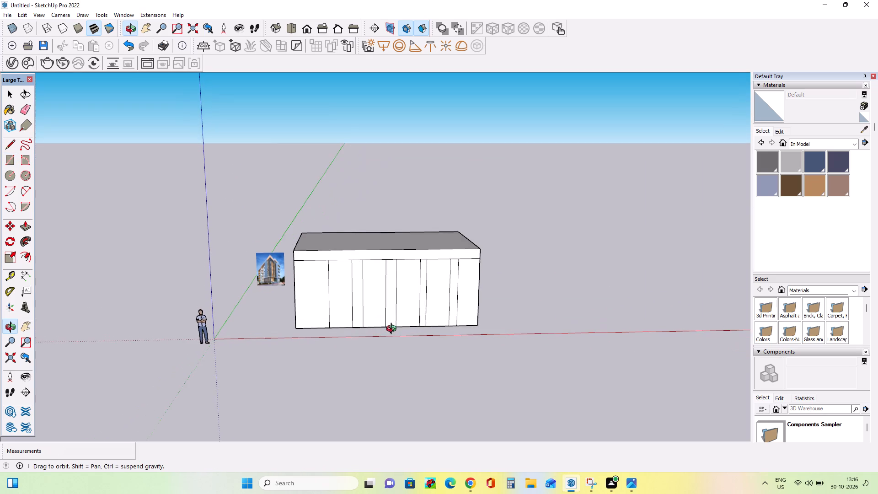
{"action": "middle_click_drag", "start_coordinate": [393, 330], "coordinate": [396, 332]}
{"action": "middle_click_drag", "start_coordinate": [350, 331], "coordinate": [363, 321]}
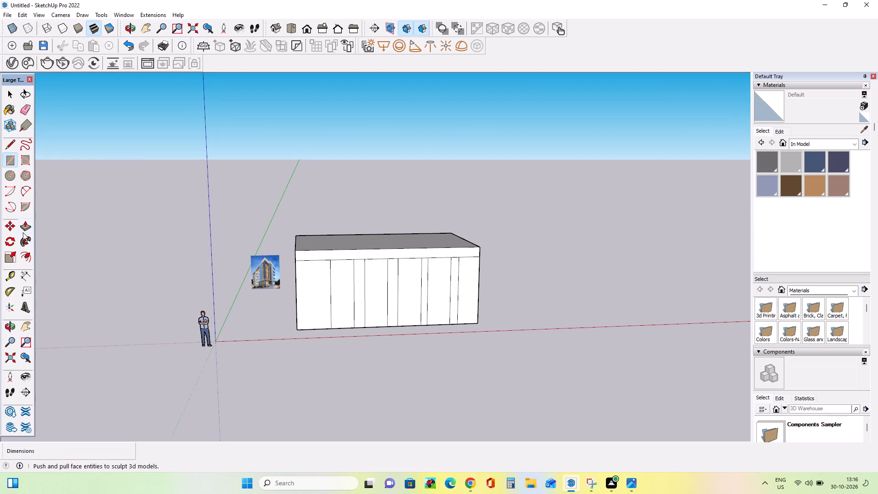
{"action": "left_click", "coordinate": [23, 231]}
{"action": "middle_click_drag", "start_coordinate": [303, 290], "coordinate": [353, 309]}
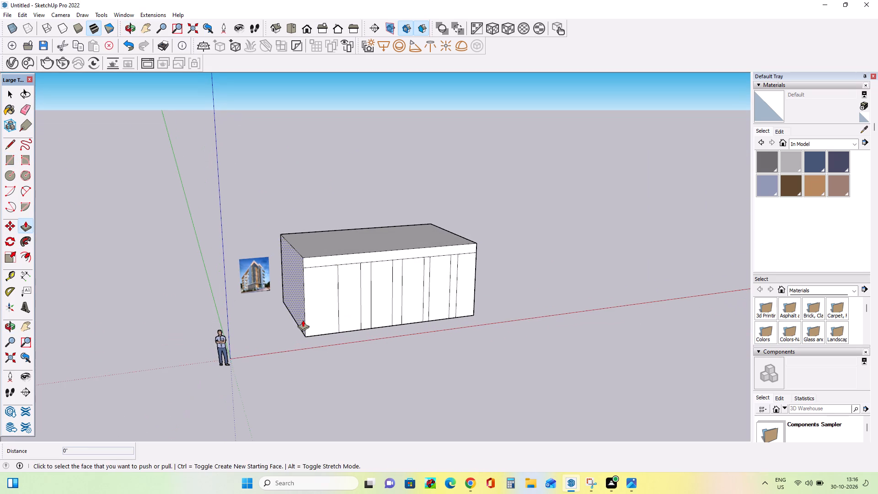
{"action": "left_click_drag", "start_coordinate": [303, 320], "coordinate": [337, 321]}
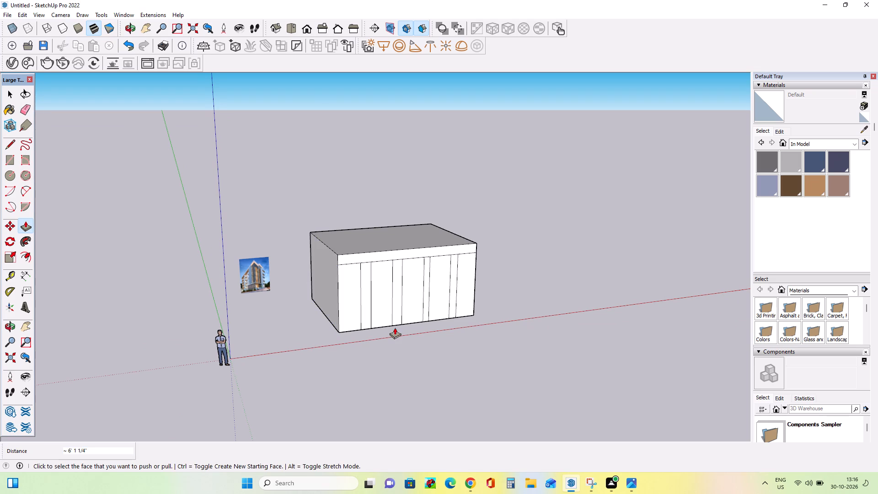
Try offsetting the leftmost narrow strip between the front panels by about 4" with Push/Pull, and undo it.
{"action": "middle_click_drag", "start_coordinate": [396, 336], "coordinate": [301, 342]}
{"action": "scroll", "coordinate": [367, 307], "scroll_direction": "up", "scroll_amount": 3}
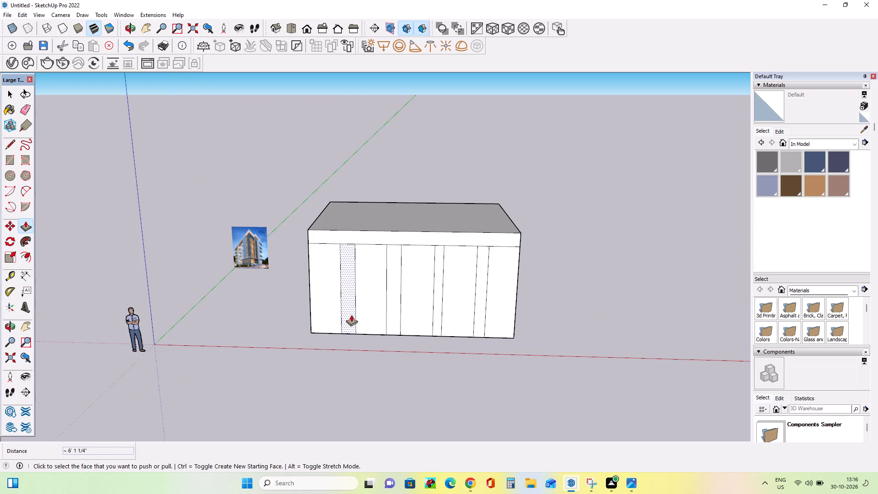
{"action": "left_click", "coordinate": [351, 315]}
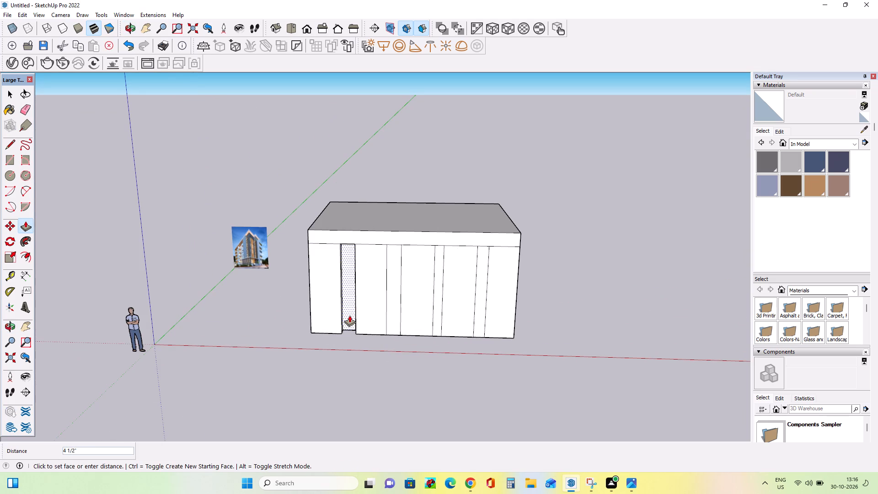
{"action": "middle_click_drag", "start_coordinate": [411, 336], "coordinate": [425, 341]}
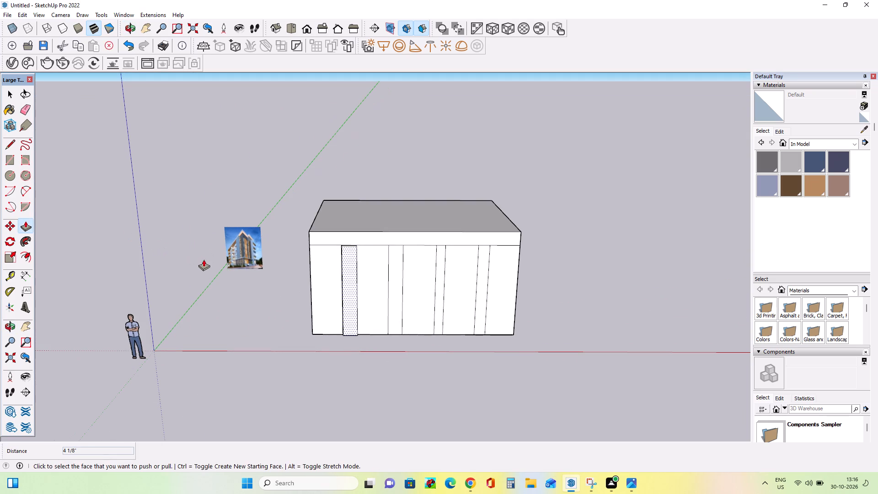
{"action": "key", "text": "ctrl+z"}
Delete the narrow strip faces between the front panels, starting with the two leftmost, to open up the gaps.
{"action": "left_click", "coordinate": [10, 97]}
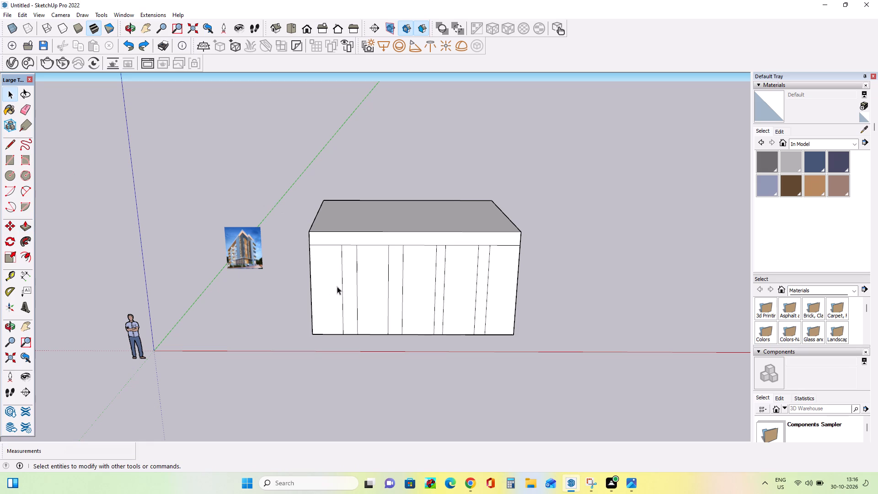
{"action": "left_click", "coordinate": [350, 306]}
{"action": "key", "text": "Delete"}
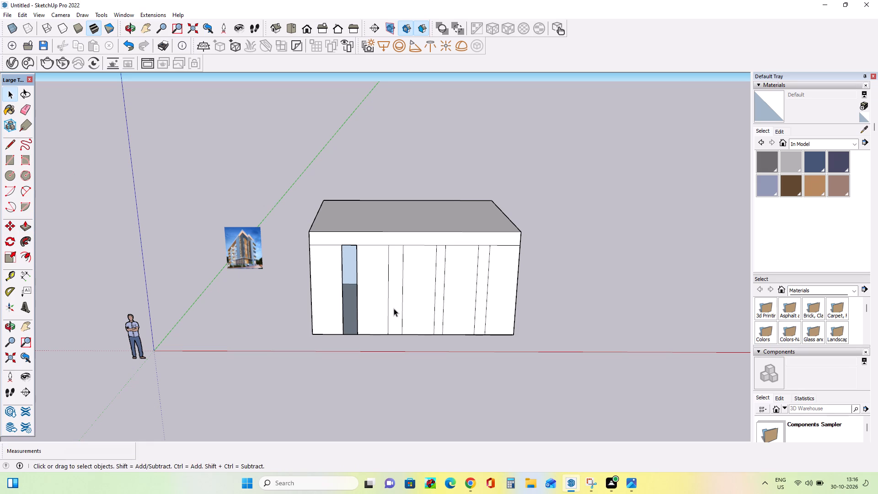
{"action": "left_click", "coordinate": [394, 315]}
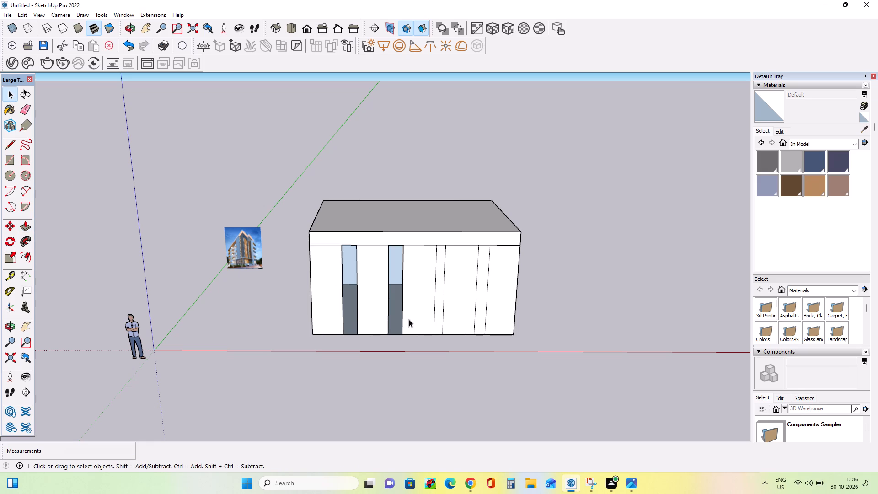
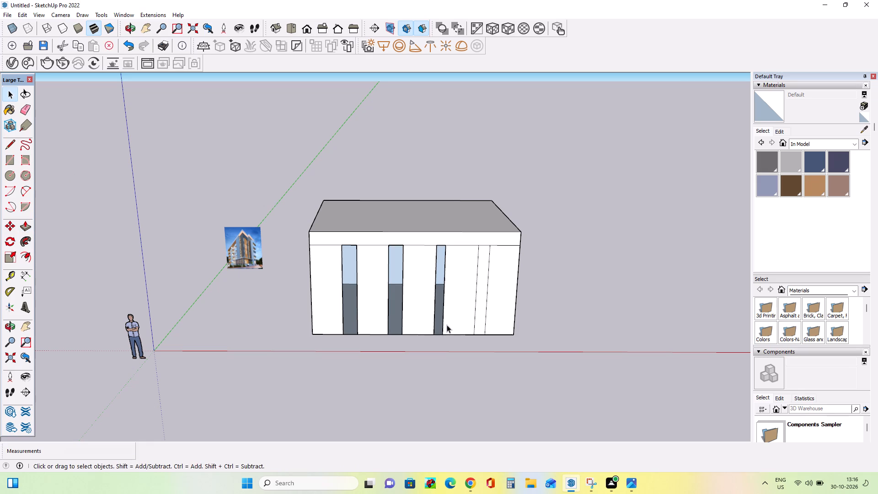
Delete the remaining narrow strip face between the two rightmost front panels.
{"action": "left_click", "coordinate": [480, 325]}
{"action": "key", "text": "Delete"}
Pull the horizontal band above the front panels outward about 8 7/8" with Push/Pull.
{"action": "middle_click_drag", "start_coordinate": [531, 354], "coordinate": [237, 348]}
{"action": "middle_click_drag", "start_coordinate": [530, 321], "coordinate": [522, 327]}
{"action": "scroll", "coordinate": [522, 327], "scroll_direction": "up", "scroll_amount": 1}
{"action": "middle_click_drag", "start_coordinate": [386, 307], "coordinate": [493, 279]}
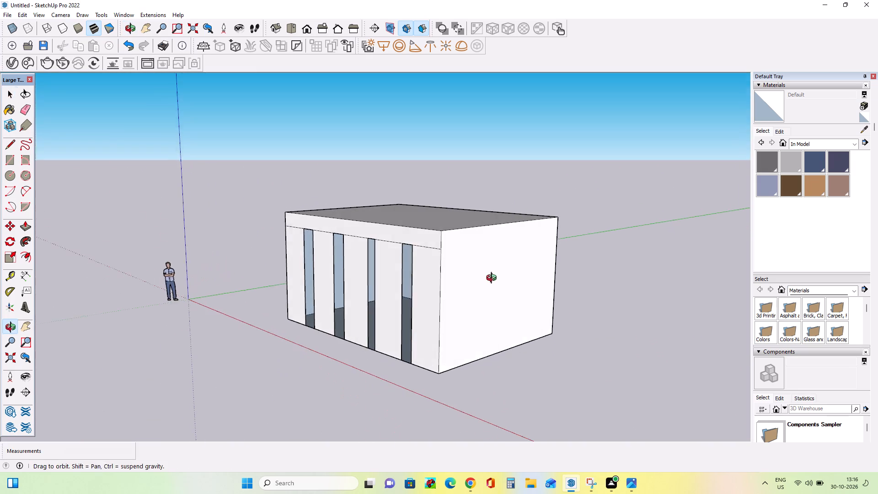
{"action": "middle_click_drag", "start_coordinate": [493, 279], "coordinate": [494, 279]}
{"action": "middle_click_drag", "start_coordinate": [420, 250], "coordinate": [503, 261]}
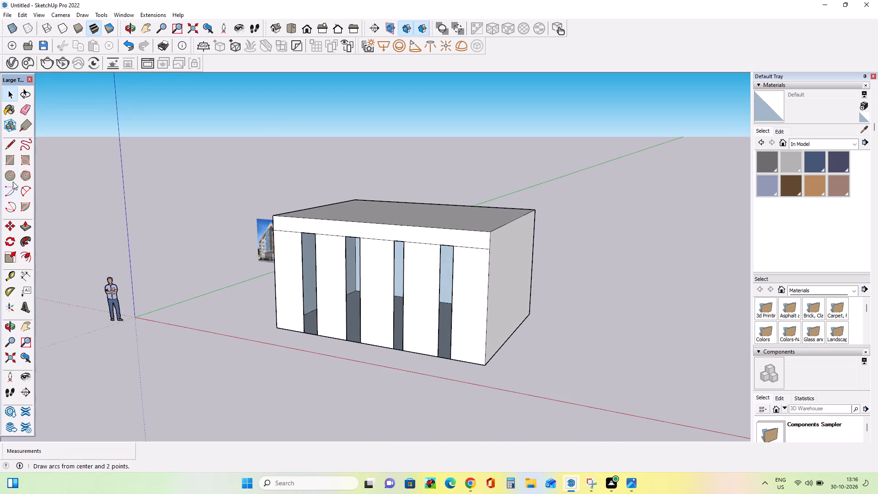
{"action": "left_click", "coordinate": [28, 230]}
{"action": "left_click", "coordinate": [338, 229]}
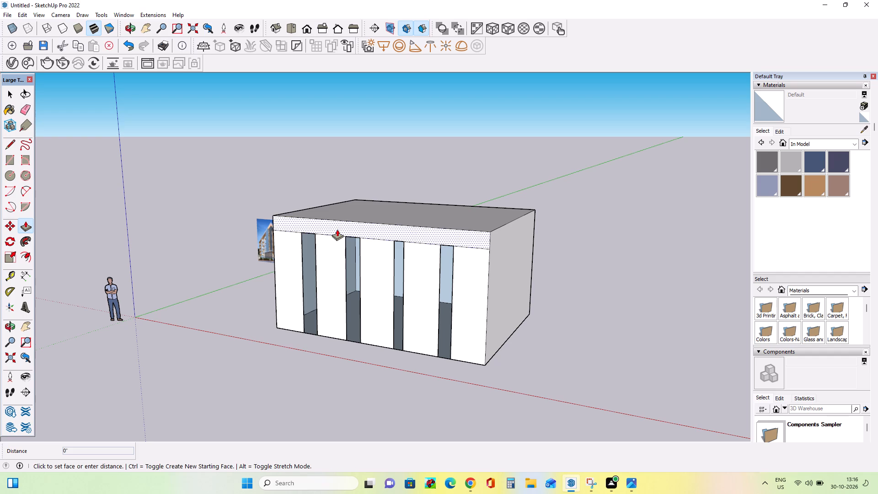
Pull the five front panels outward with Push/Pull, by up to 8 7/8", toward the front of the projecting band.
{"action": "middle_click_drag", "start_coordinate": [517, 290], "coordinate": [535, 279]}
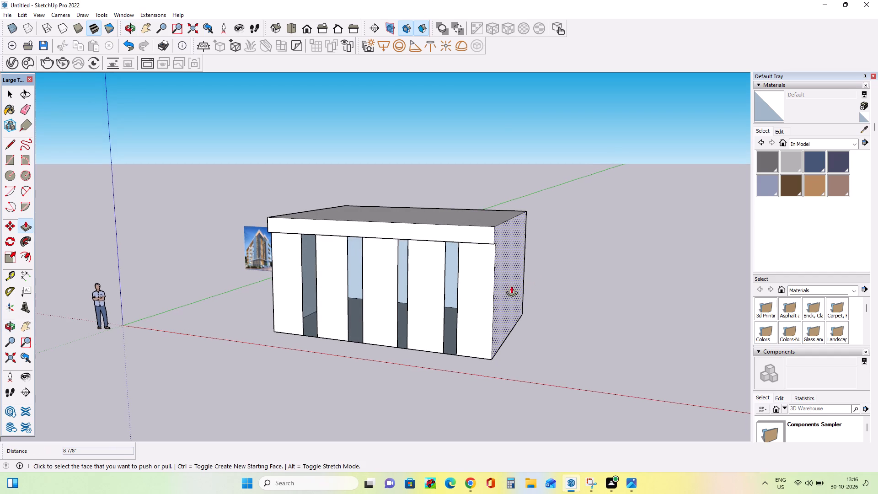
{"action": "scroll", "coordinate": [457, 291], "scroll_direction": "up", "scroll_amount": 3}
{"action": "left_click", "coordinate": [476, 278]}
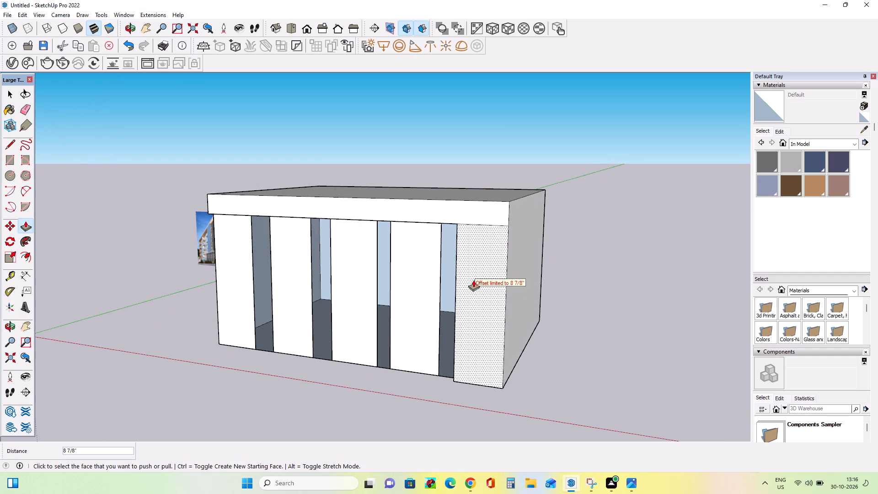
{"action": "middle_click_drag", "start_coordinate": [507, 290], "coordinate": [447, 305]}
{"action": "left_click", "coordinate": [448, 304]}
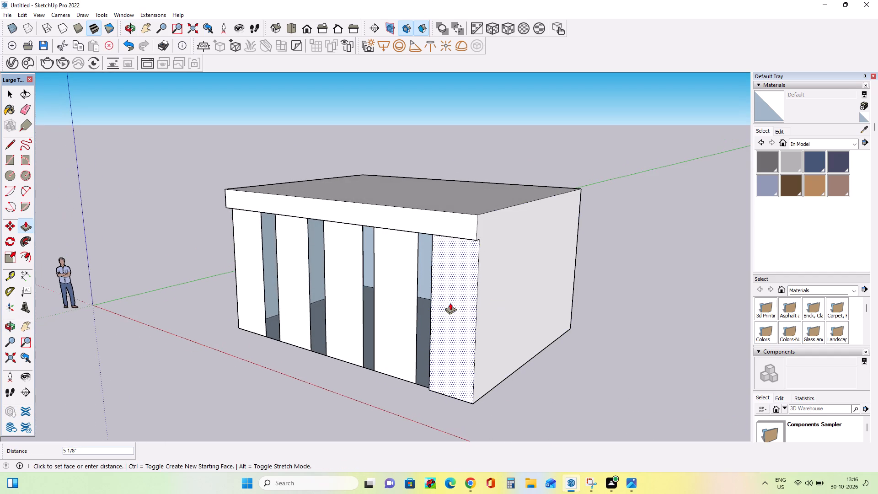
{"action": "left_click", "coordinate": [409, 309]}
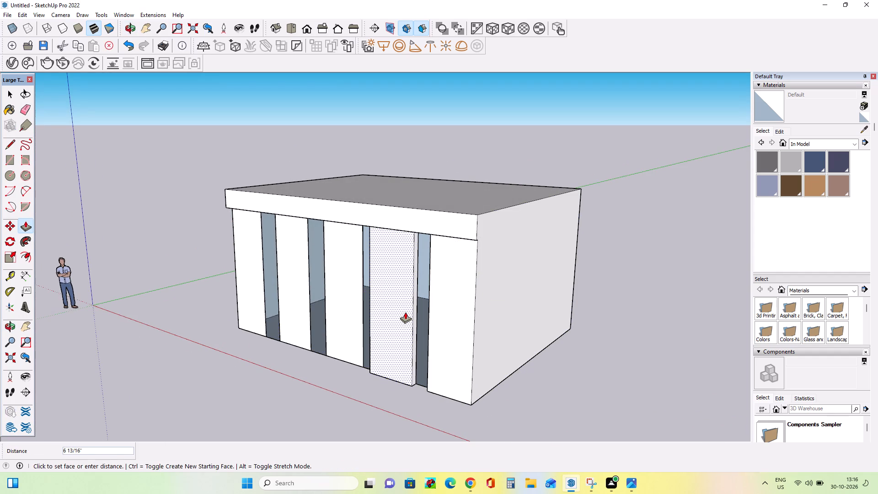
{"action": "middle_click_drag", "start_coordinate": [407, 309], "coordinate": [404, 314]}
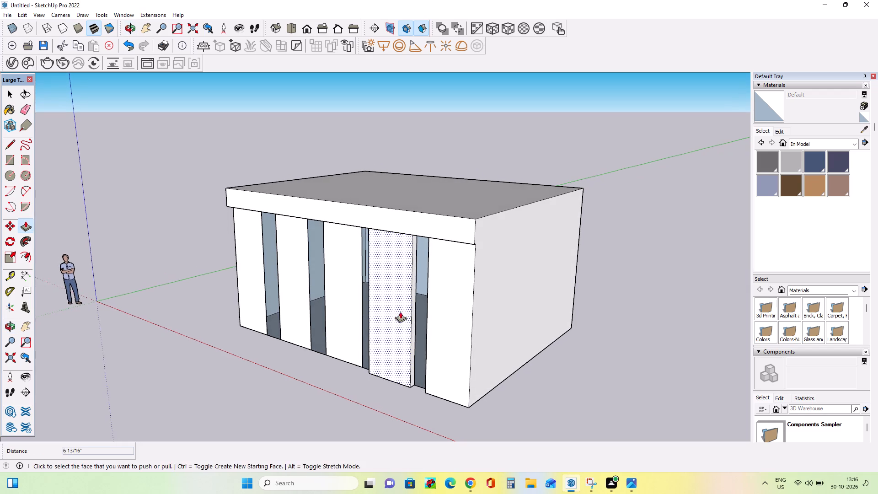
{"action": "middle_click_drag", "start_coordinate": [391, 300], "coordinate": [481, 236]}
{"action": "left_click_drag", "start_coordinate": [370, 277], "coordinate": [362, 283]}
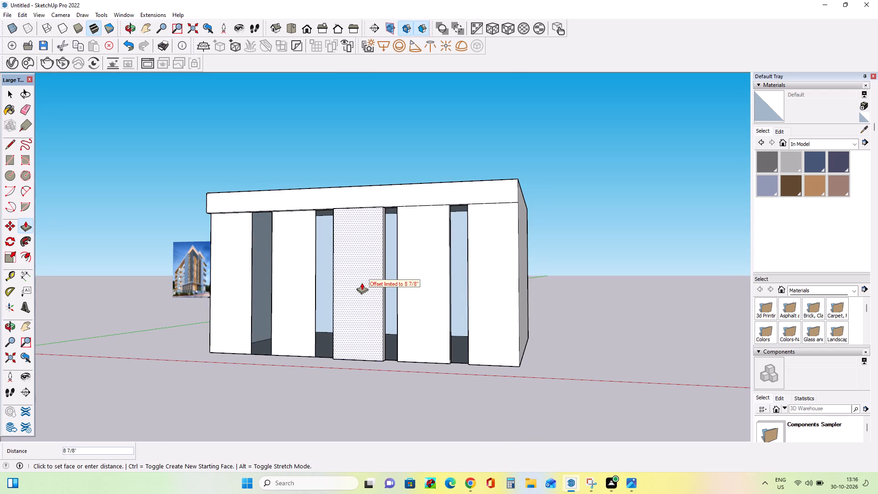
{"action": "left_click_drag", "start_coordinate": [362, 283], "coordinate": [364, 282]}
{"action": "middle_click_drag", "start_coordinate": [405, 295], "coordinate": [414, 317]}
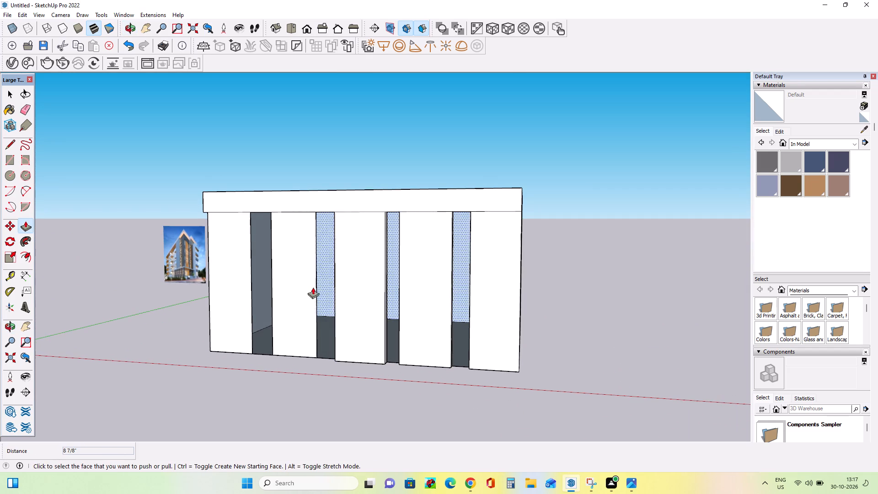
{"action": "left_click", "coordinate": [306, 287]}
{"action": "middle_click_drag", "start_coordinate": [407, 301], "coordinate": [325, 360]}
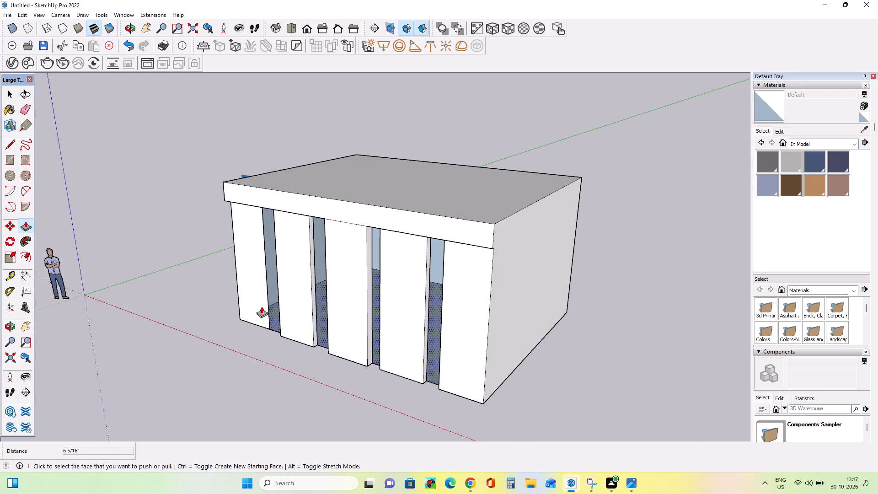
{"action": "left_click_drag", "start_coordinate": [262, 306], "coordinate": [255, 309]}
Push the block's top face down about 7 7/16" with Push/Pull to thin the roof band.
{"action": "middle_click_drag", "start_coordinate": [327, 284], "coordinate": [320, 263]}
{"action": "scroll", "coordinate": [265, 272], "scroll_direction": "down", "scroll_amount": 1}
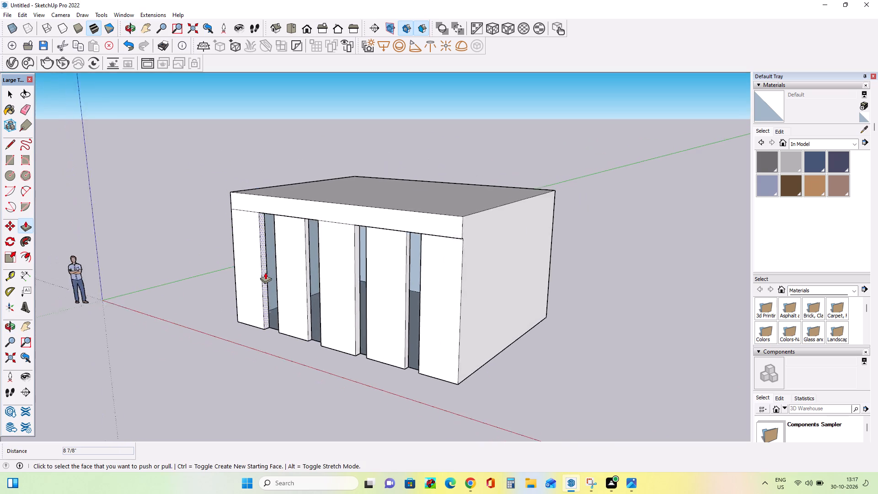
{"action": "scroll", "coordinate": [265, 272], "scroll_direction": "down", "scroll_amount": 2}
{"action": "middle_click_drag", "start_coordinate": [347, 272], "coordinate": [337, 277]}
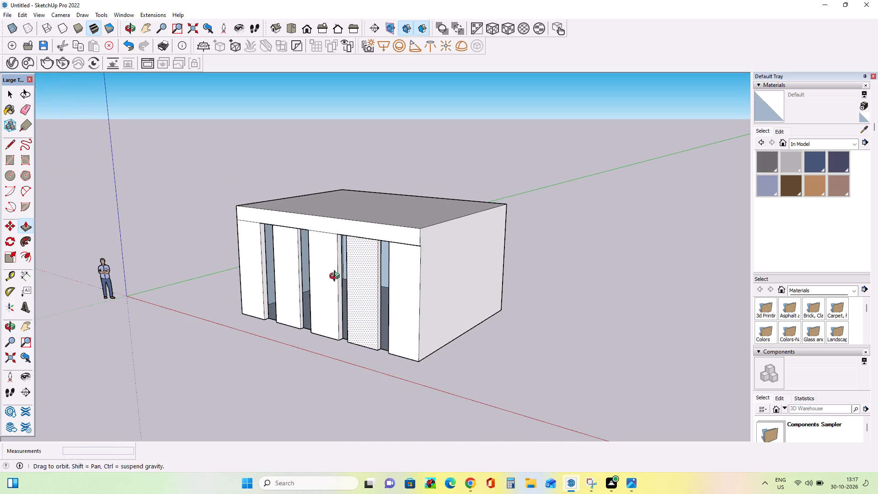
{"action": "middle_click_drag", "start_coordinate": [337, 277], "coordinate": [226, 294]}
{"action": "middle_click_drag", "start_coordinate": [327, 285], "coordinate": [327, 299]}
{"action": "middle_click_drag", "start_coordinate": [525, 298], "coordinate": [493, 266]}
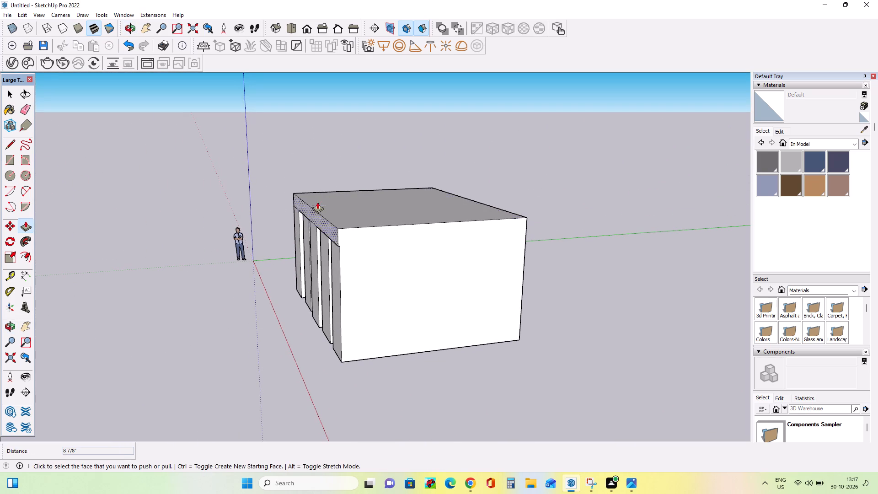
{"action": "middle_click_drag", "start_coordinate": [340, 204], "coordinate": [420, 213]}
{"action": "left_click_drag", "start_coordinate": [381, 209], "coordinate": [382, 214]}
Draw a line across the block's right side face, continuing the band's lower edge to the back edge.
{"action": "middle_click_drag", "start_coordinate": [391, 226], "coordinate": [378, 198]}
{"action": "scroll", "coordinate": [378, 198], "scroll_direction": "down", "scroll_amount": 1}
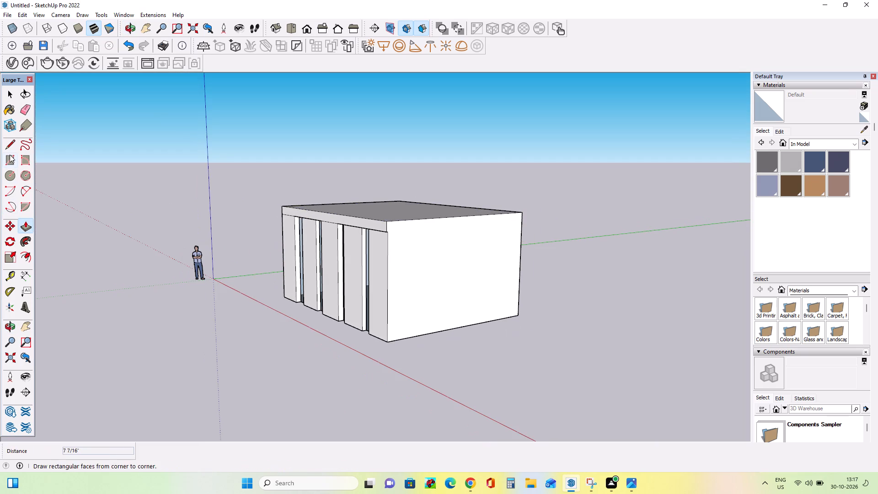
{"action": "left_click", "coordinate": [9, 149]}
{"action": "left_click", "coordinate": [388, 231]}
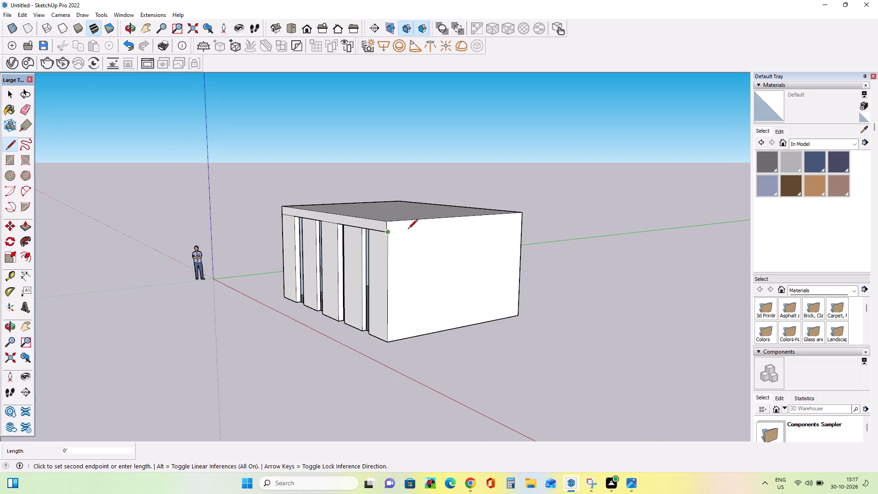
{"action": "left_click", "coordinate": [521, 219]}
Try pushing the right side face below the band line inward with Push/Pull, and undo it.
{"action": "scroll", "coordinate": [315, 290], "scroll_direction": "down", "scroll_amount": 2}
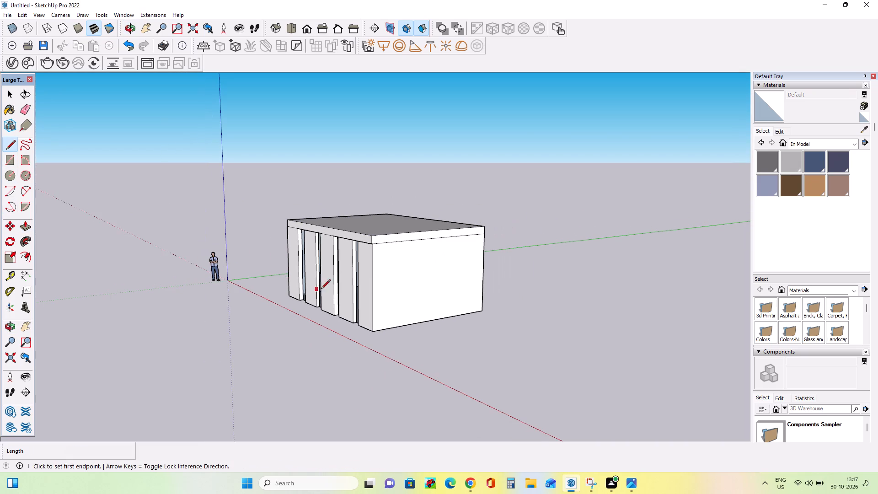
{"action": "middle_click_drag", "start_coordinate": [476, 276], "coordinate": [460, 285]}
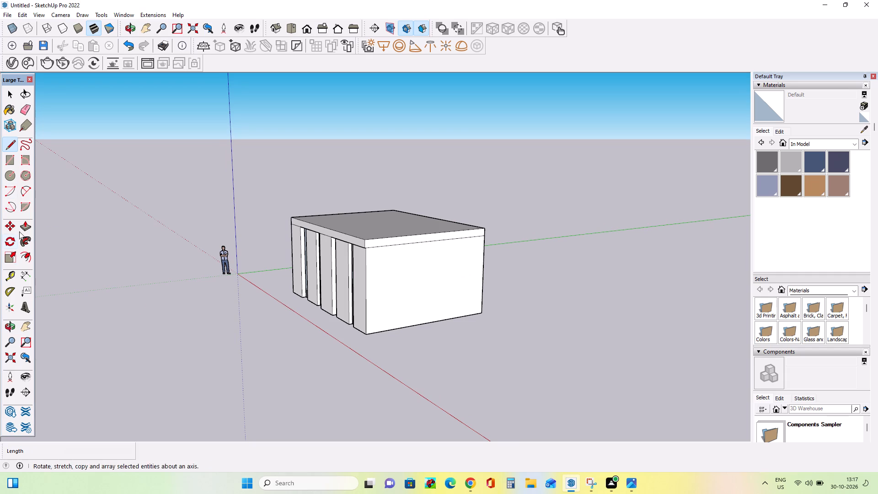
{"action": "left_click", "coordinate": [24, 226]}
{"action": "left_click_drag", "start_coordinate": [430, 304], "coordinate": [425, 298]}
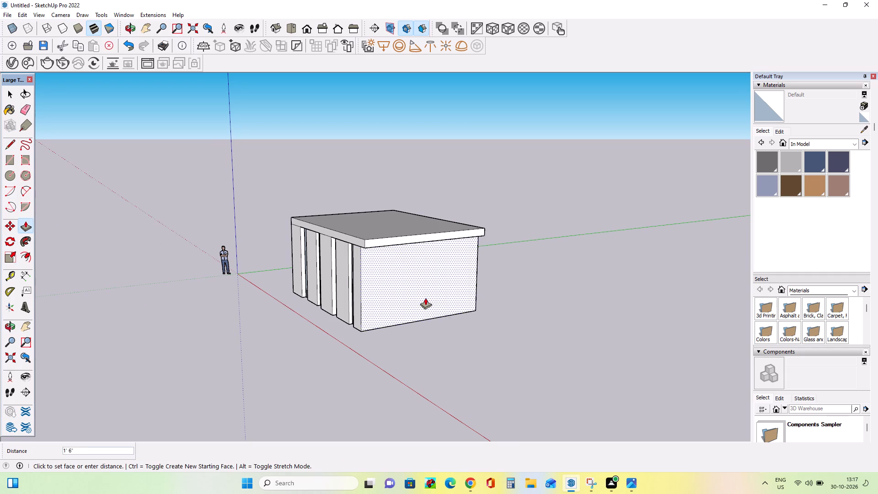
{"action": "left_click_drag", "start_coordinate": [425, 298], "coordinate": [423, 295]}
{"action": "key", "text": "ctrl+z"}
Draw a rectangle on the right side face from the ground near the front corner to the back end of the band line.
{"action": "middle_click_drag", "start_coordinate": [425, 300], "coordinate": [426, 303]}
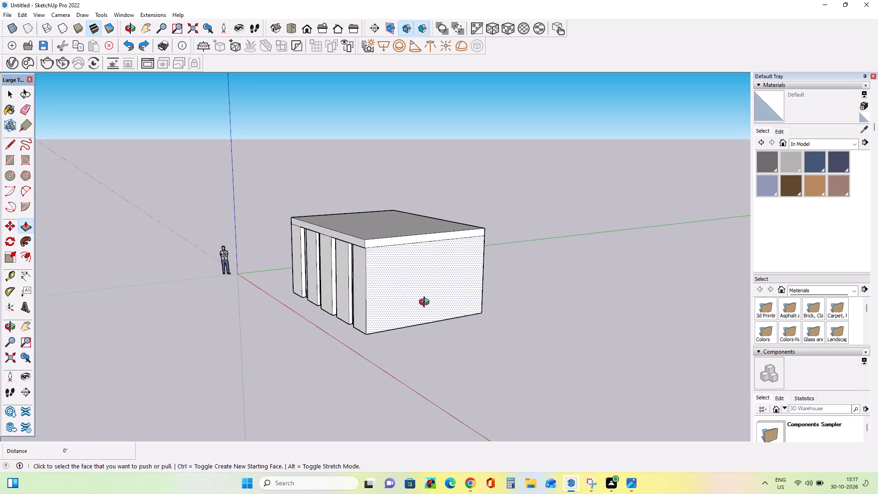
{"action": "middle_click_drag", "start_coordinate": [426, 303], "coordinate": [430, 317]}
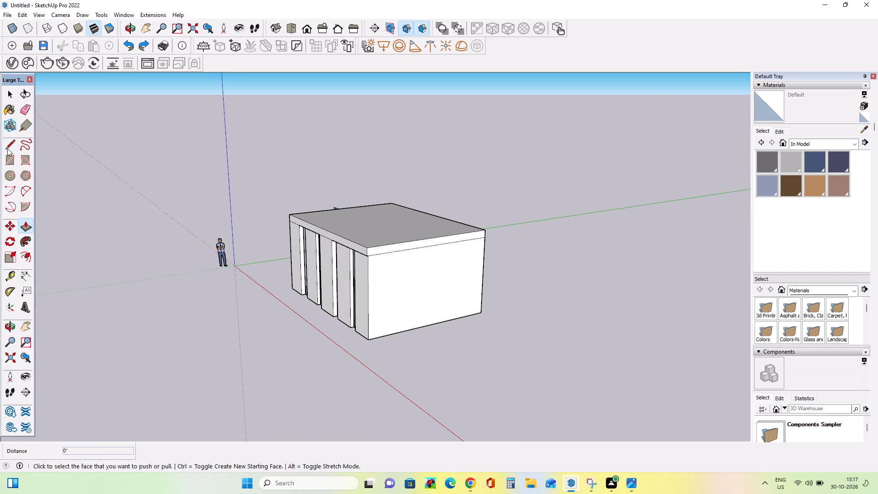
{"action": "left_click", "coordinate": [12, 163]}
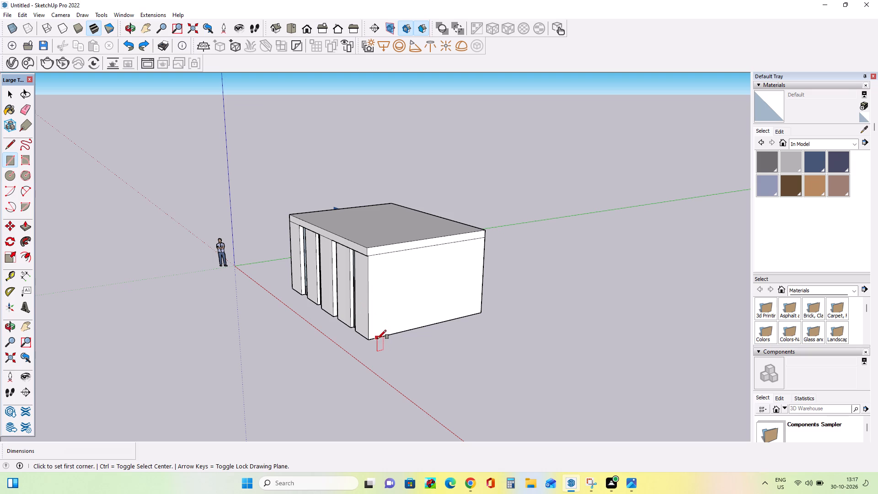
{"action": "left_click", "coordinate": [377, 339]}
{"action": "middle_click_drag", "start_coordinate": [452, 281], "coordinate": [459, 234]}
{"action": "left_click", "coordinate": [485, 233]}
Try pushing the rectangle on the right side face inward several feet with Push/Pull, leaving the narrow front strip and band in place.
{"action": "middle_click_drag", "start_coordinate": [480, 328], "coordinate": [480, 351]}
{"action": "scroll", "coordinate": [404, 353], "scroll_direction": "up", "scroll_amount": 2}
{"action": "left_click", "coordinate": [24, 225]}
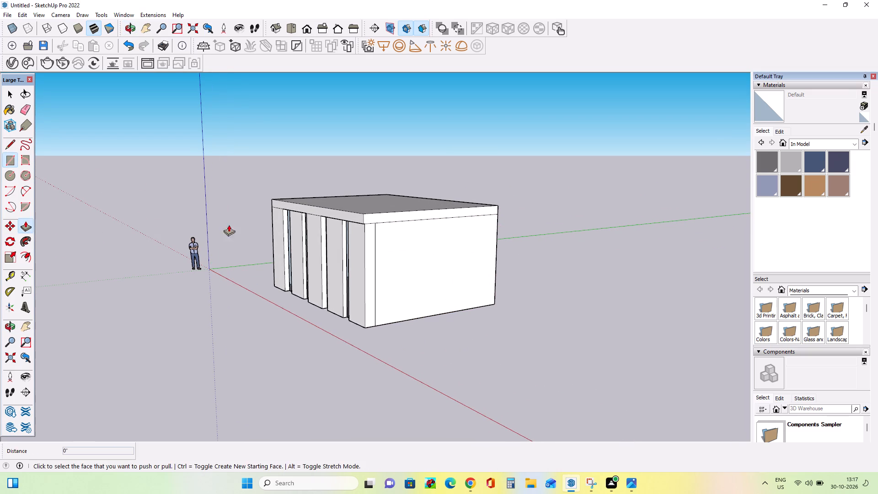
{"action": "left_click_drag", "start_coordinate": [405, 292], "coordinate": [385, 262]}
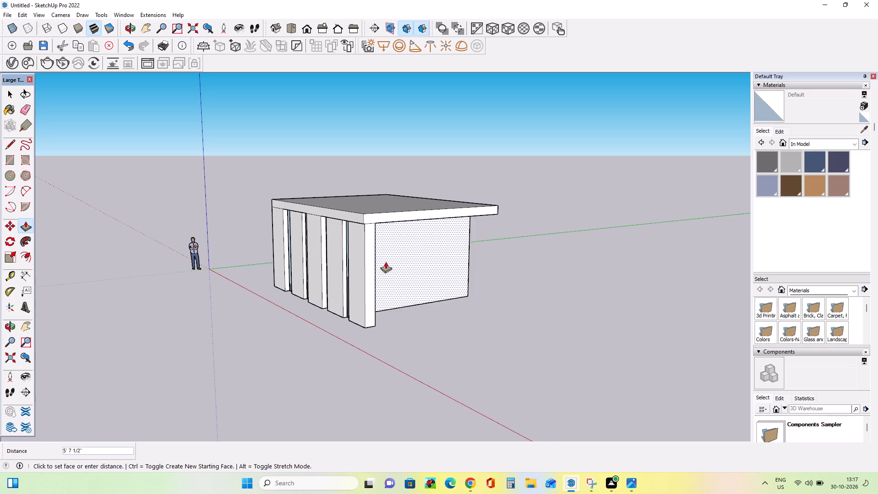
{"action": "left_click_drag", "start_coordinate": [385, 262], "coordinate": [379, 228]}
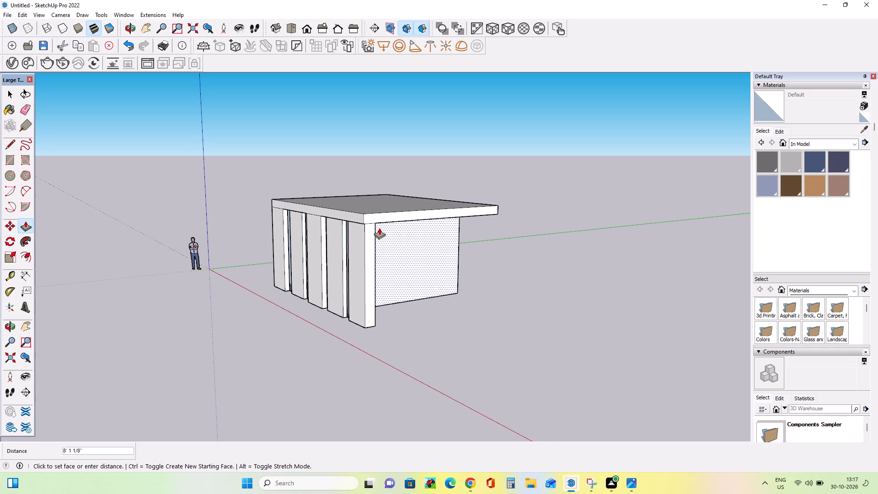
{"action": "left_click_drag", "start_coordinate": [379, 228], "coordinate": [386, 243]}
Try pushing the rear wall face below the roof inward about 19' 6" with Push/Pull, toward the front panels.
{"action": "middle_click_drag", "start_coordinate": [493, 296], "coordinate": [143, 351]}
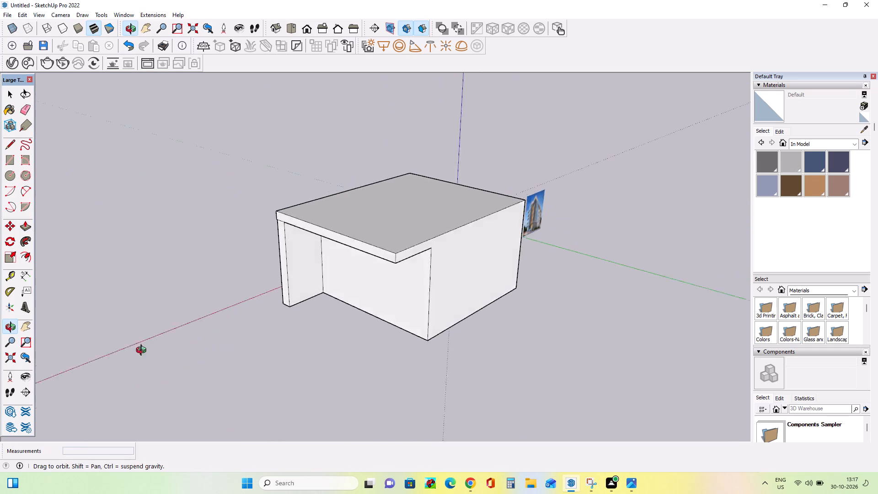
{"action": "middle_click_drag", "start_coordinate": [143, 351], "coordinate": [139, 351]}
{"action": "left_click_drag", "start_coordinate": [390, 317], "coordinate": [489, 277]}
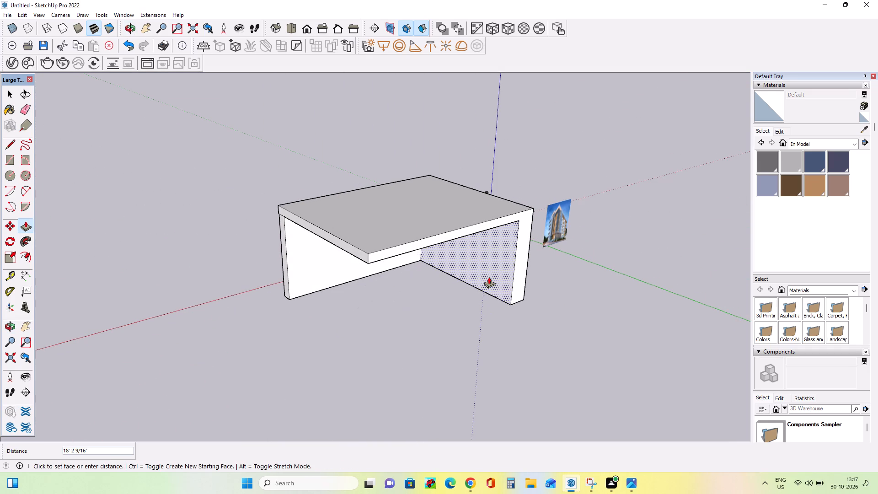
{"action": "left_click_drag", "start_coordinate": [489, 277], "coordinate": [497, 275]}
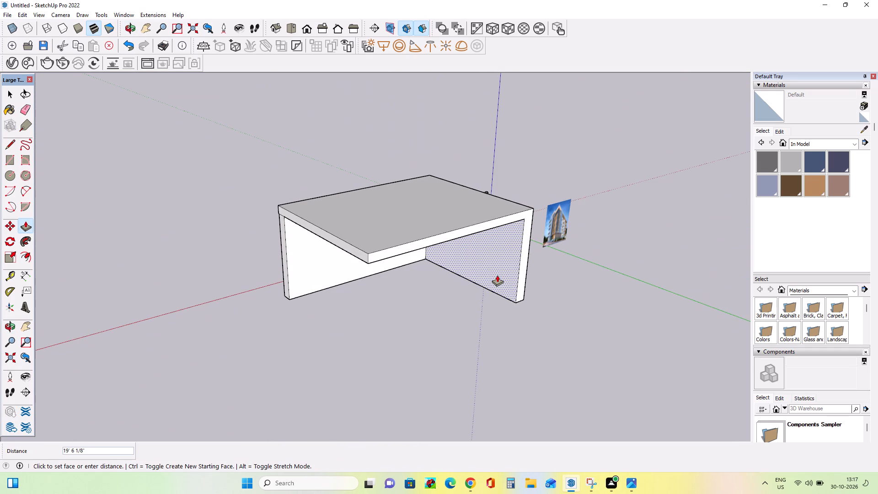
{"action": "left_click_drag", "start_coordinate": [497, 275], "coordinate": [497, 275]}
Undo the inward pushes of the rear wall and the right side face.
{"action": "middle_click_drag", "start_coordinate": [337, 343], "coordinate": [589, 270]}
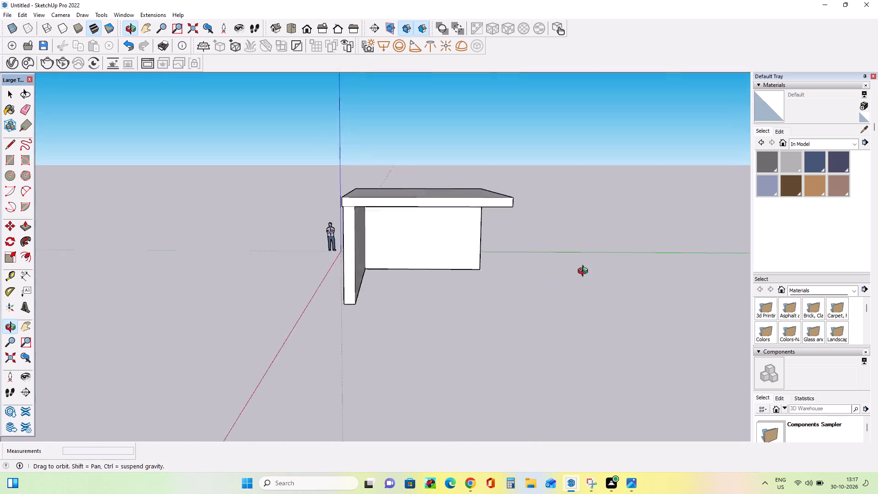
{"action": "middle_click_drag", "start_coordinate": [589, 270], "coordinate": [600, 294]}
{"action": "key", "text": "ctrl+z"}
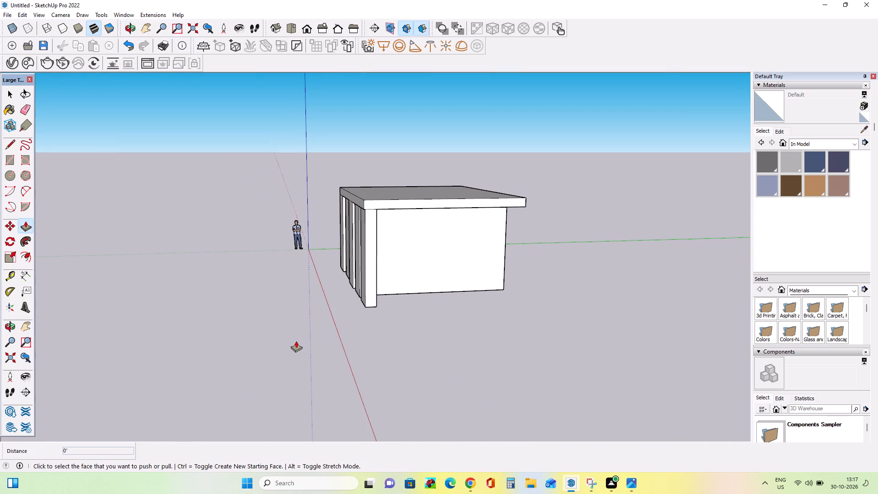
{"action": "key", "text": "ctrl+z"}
Select the large rectangular face on the block's right side, below the band and behind the narrow front strip.
{"action": "middle_click_drag", "start_coordinate": [293, 342], "coordinate": [274, 359]}
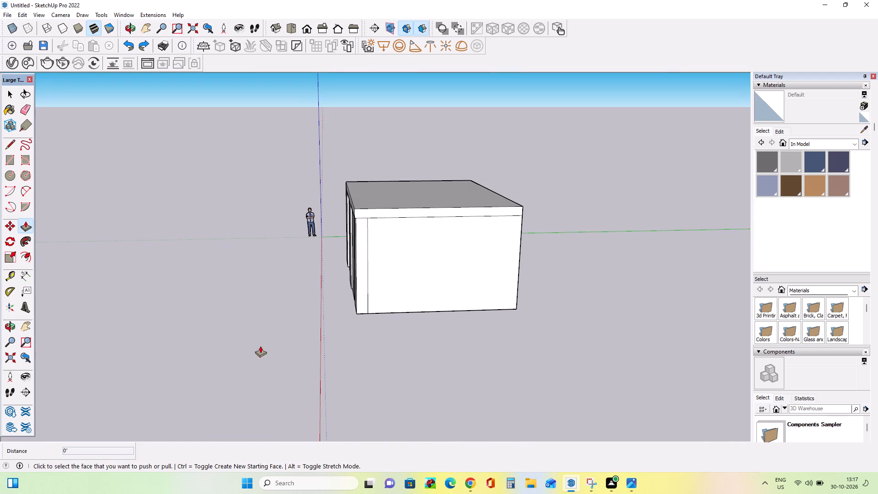
{"action": "left_click", "coordinate": [13, 86]}
{"action": "left_click", "coordinate": [485, 255]}
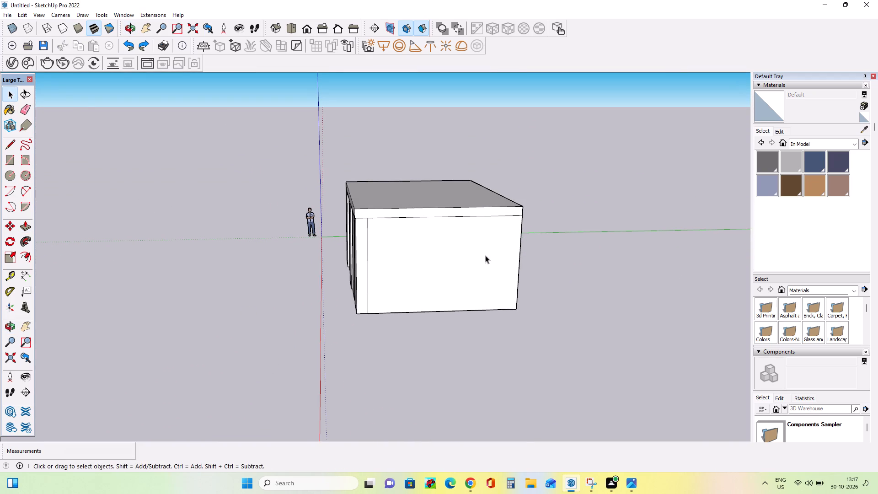
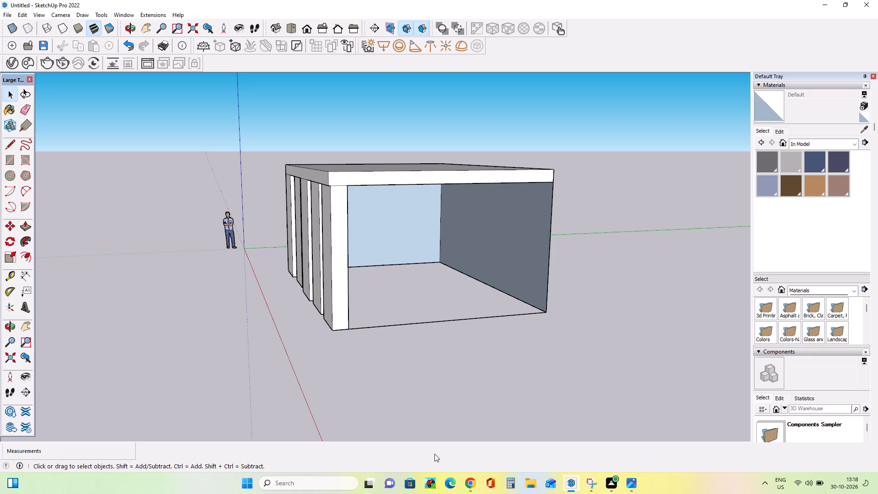
Delete the leftover bottom edge along the block's open right side, between the narrow front strip and the rear wall.
{"action": "left_click_drag", "start_coordinate": [481, 310], "coordinate": [481, 334]}
{"action": "left_click_drag", "start_coordinate": [482, 310], "coordinate": [435, 339]}
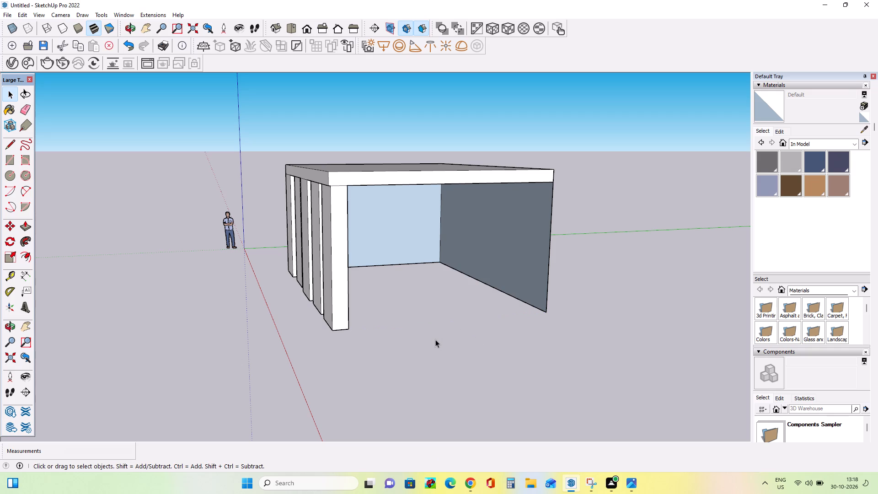
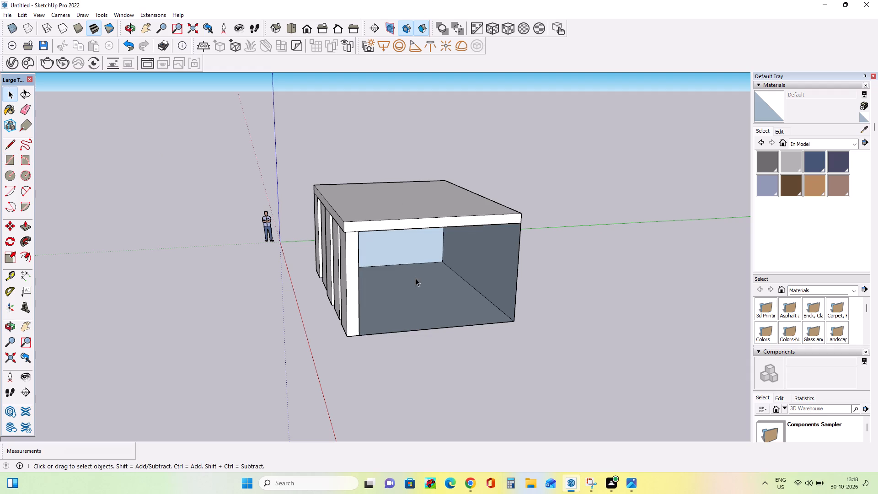
Draw a narrow rectangle about 21' 4" by 1' 5" on the interior floor, running parallel to the front panels up to the rear wall.
{"action": "middle_click_drag", "start_coordinate": [416, 276], "coordinate": [413, 267]}
{"action": "middle_click_drag", "start_coordinate": [447, 233], "coordinate": [448, 243]}
{"action": "middle_click", "coordinate": [390, 305]}
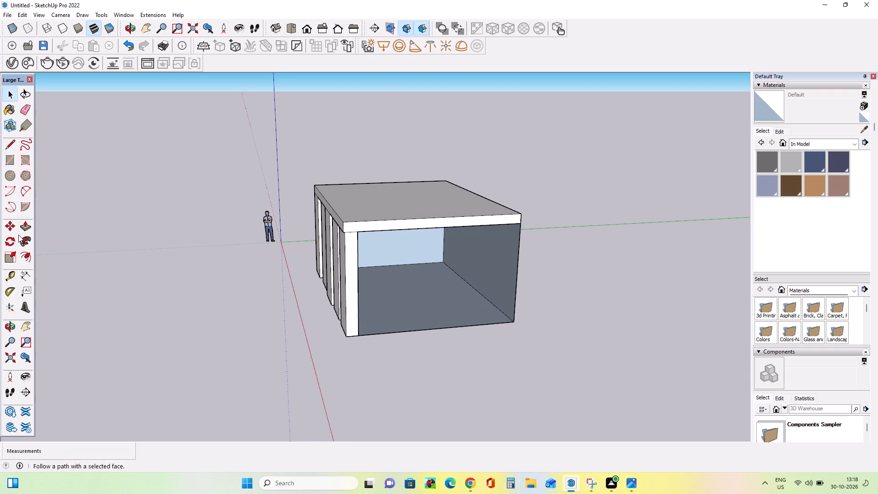
{"action": "left_click", "coordinate": [10, 156]}
{"action": "middle_click_drag", "start_coordinate": [303, 258], "coordinate": [305, 266]}
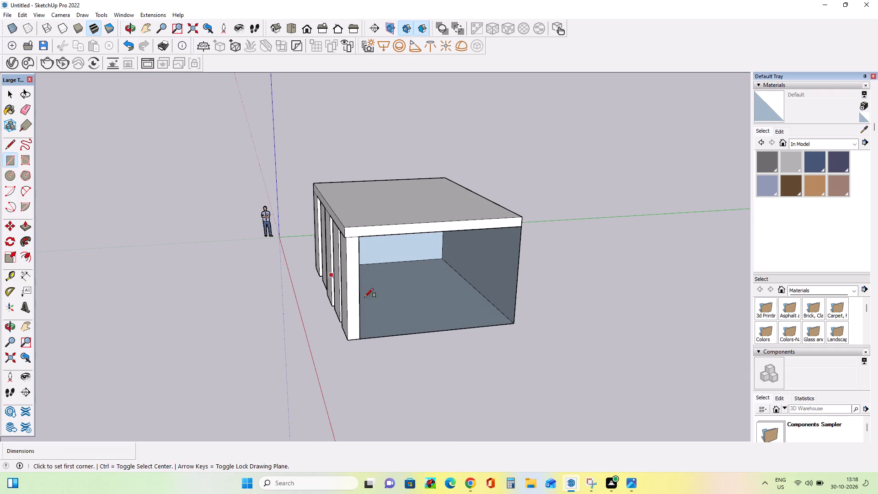
{"action": "left_click", "coordinate": [387, 316]}
{"action": "middle_click_drag", "start_coordinate": [374, 262], "coordinate": [293, 259]}
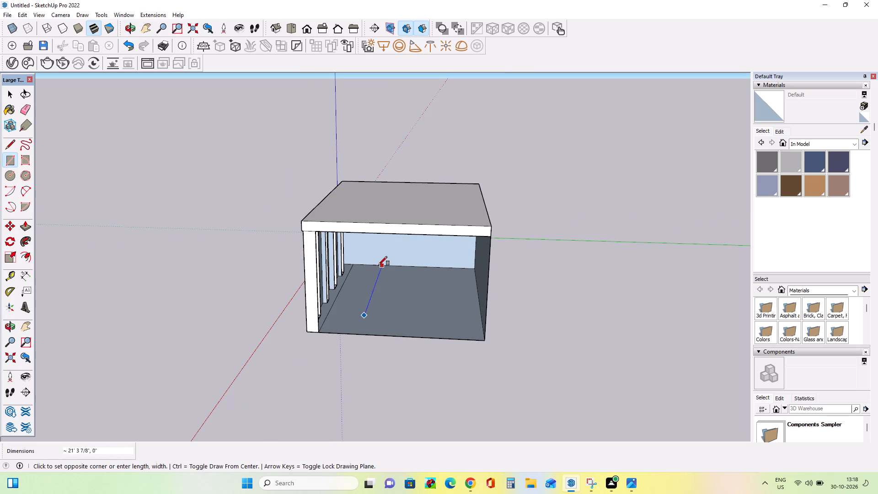
{"action": "scroll", "coordinate": [372, 264], "scroll_direction": "up", "scroll_amount": 3}
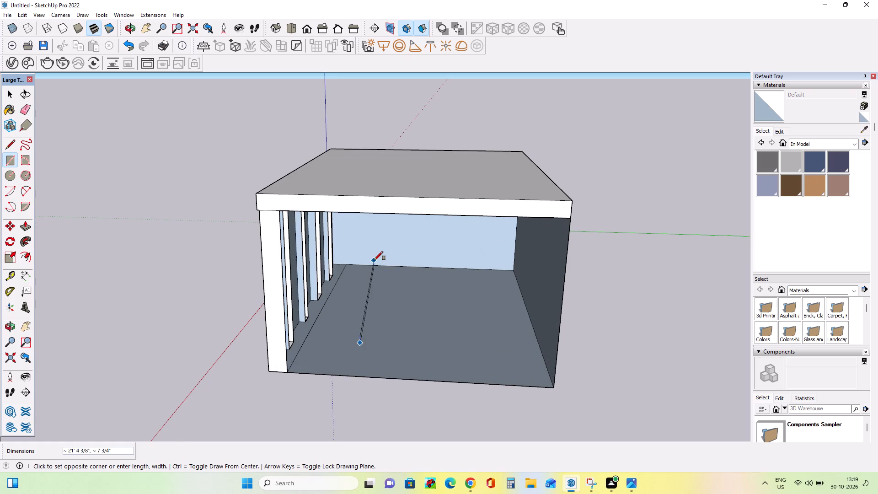
{"action": "scroll", "coordinate": [396, 267], "scroll_direction": "up", "scroll_amount": 3}
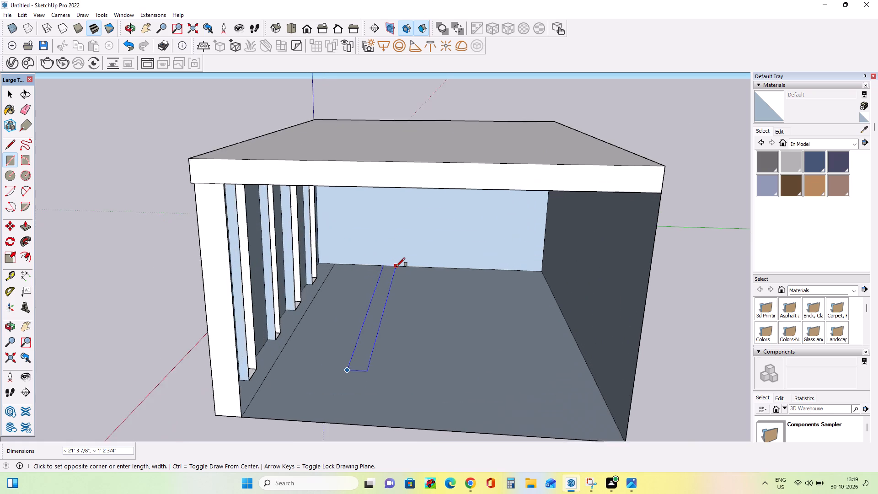
{"action": "left_click", "coordinate": [398, 266]}
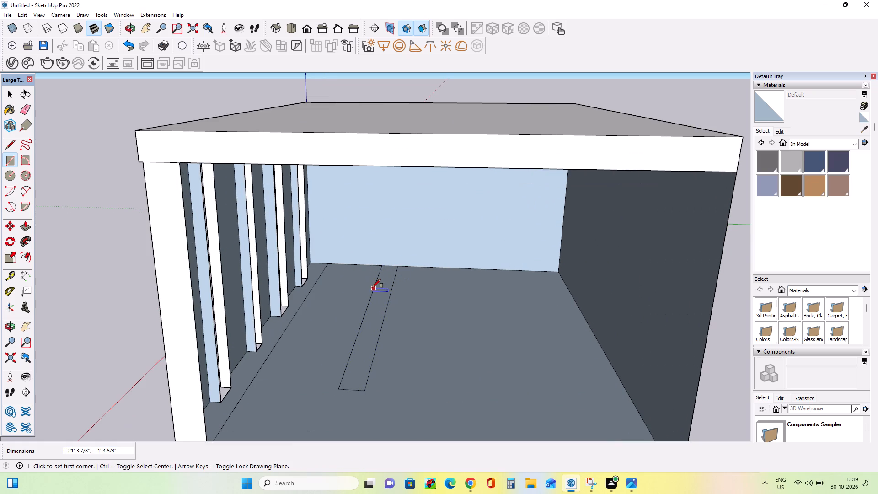
Push/Pull the narrow floor rectangle up about 4' 9" to form a low partition wall.
{"action": "left_click", "coordinate": [28, 226]}
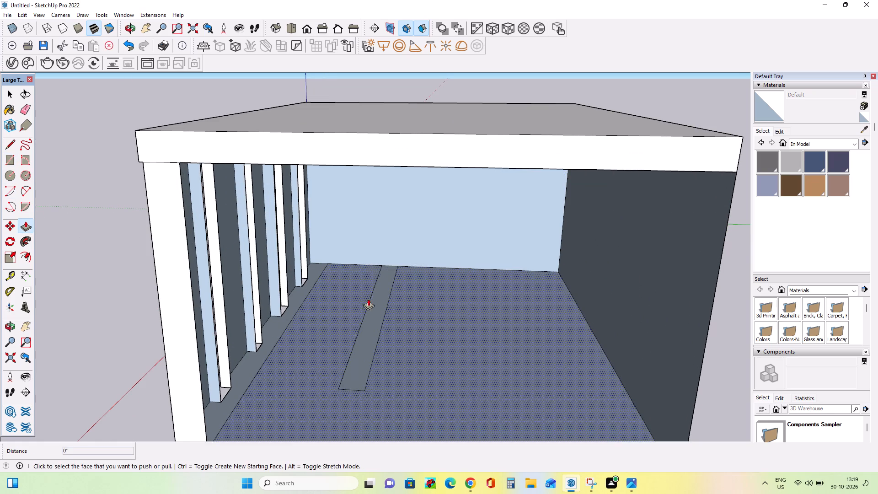
{"action": "left_click_drag", "start_coordinate": [382, 314], "coordinate": [380, 248]}
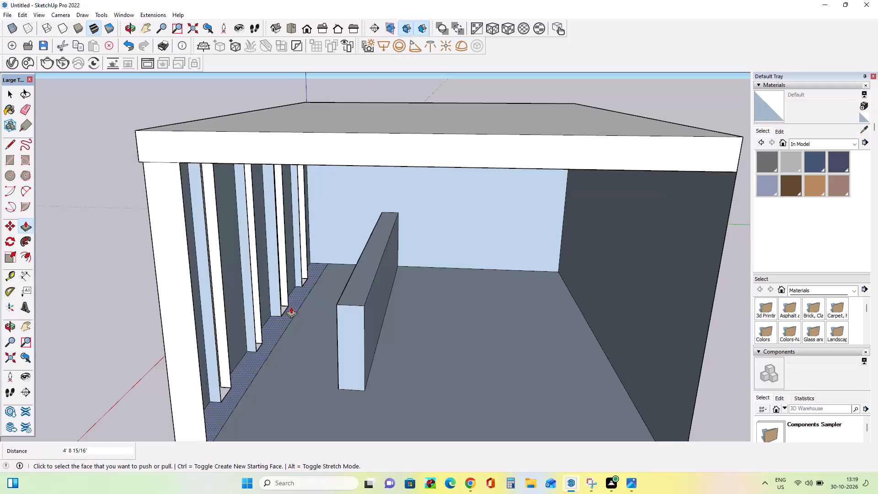
Push/Pull the inner wall face opposite the front panels outward about 4' 10 1/2" to widen the block.
{"action": "middle_click_drag", "start_coordinate": [284, 296], "coordinate": [420, 304]}
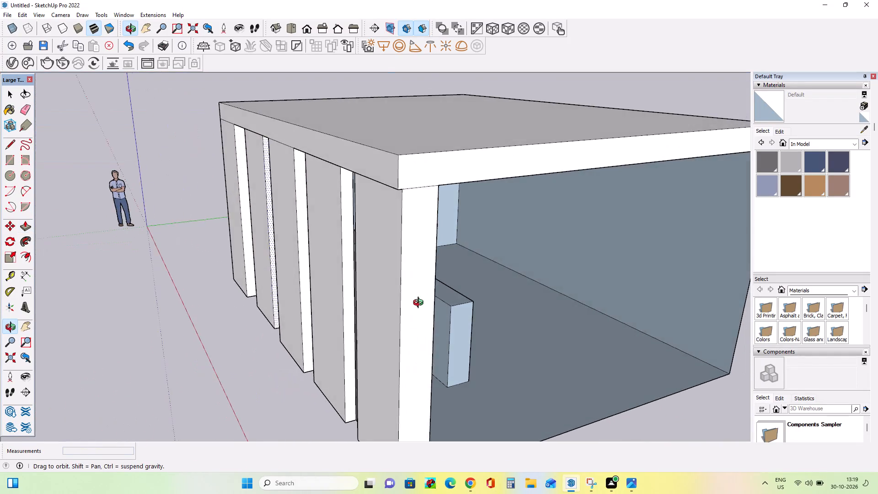
{"action": "middle_click_drag", "start_coordinate": [420, 304], "coordinate": [362, 282]}
{"action": "scroll", "coordinate": [306, 279], "scroll_direction": "down", "scroll_amount": 2}
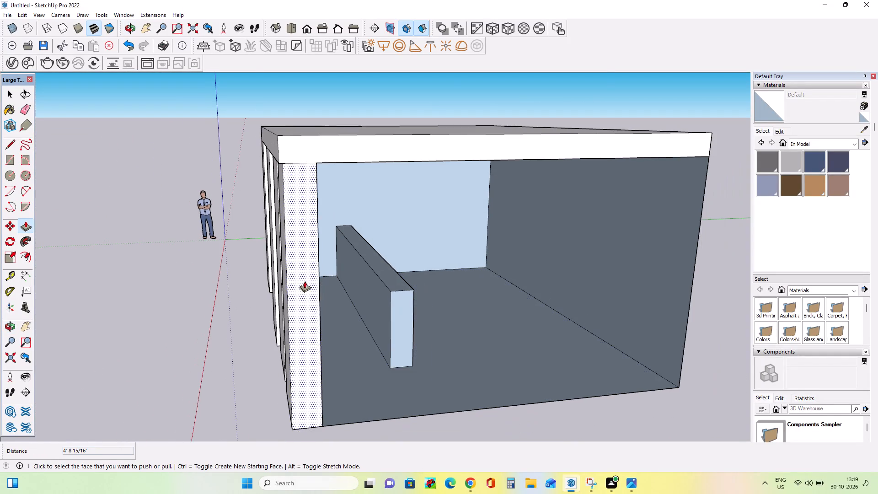
{"action": "middle_click_drag", "start_coordinate": [500, 306], "coordinate": [409, 301]}
{"action": "middle_click_drag", "start_coordinate": [776, 290], "coordinate": [639, 290]}
{"action": "middle_click_drag", "start_coordinate": [661, 279], "coordinate": [637, 275]}
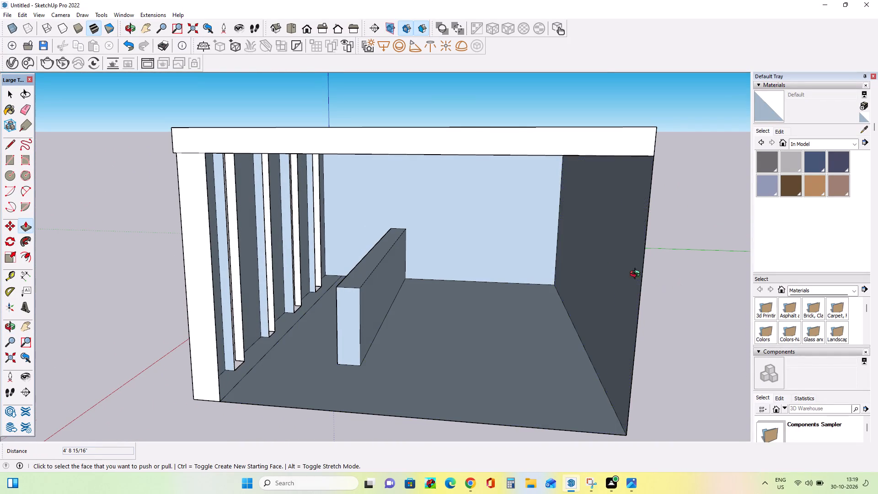
{"action": "middle_click_drag", "start_coordinate": [637, 275], "coordinate": [551, 263]}
{"action": "left_click_drag", "start_coordinate": [535, 273], "coordinate": [630, 304]}
Push/Pull the same inner wall face outward again by about 5' 1 5/8" to widen the block further.
{"action": "middle_click_drag", "start_coordinate": [410, 297], "coordinate": [586, 298]}
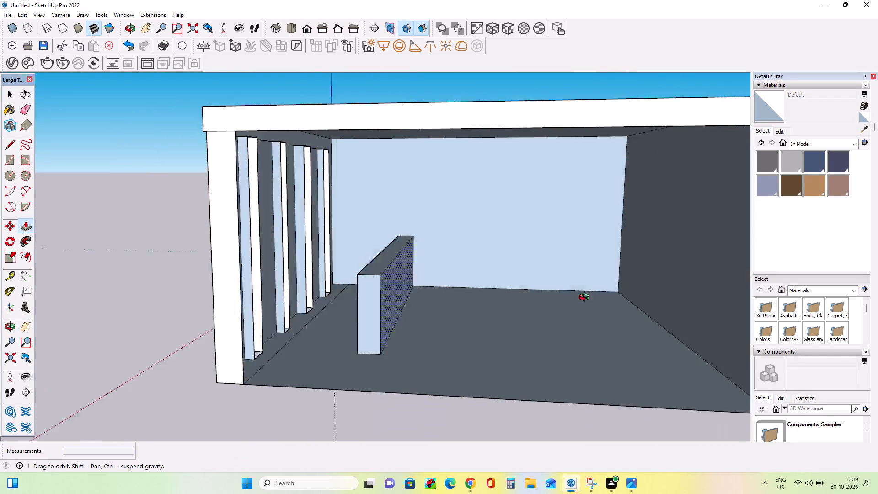
{"action": "middle_click_drag", "start_coordinate": [586, 298], "coordinate": [555, 311]}
{"action": "scroll", "coordinate": [346, 275], "scroll_direction": "down", "scroll_amount": 6}
{"action": "middle_click_drag", "start_coordinate": [475, 284], "coordinate": [489, 294]}
{"action": "middle_click_drag", "start_coordinate": [481, 295], "coordinate": [483, 257]}
{"action": "scroll", "coordinate": [370, 224], "scroll_direction": "up", "scroll_amount": 4}
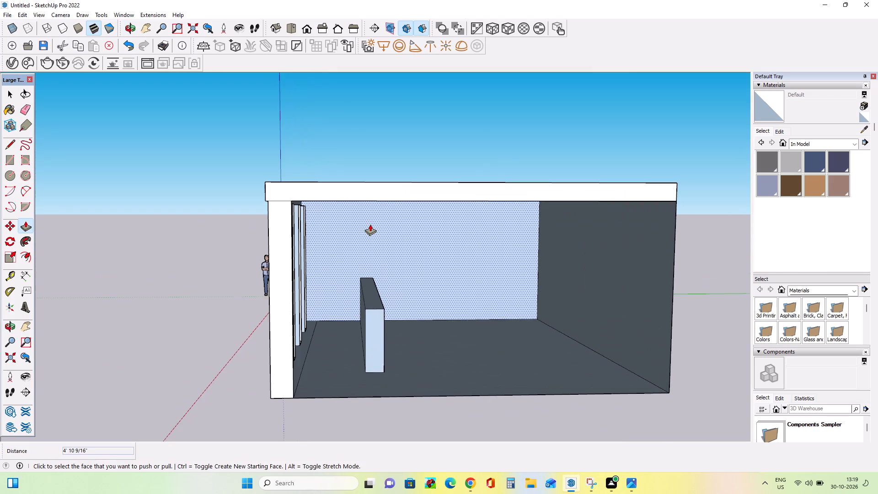
{"action": "middle_click_drag", "start_coordinate": [398, 239], "coordinate": [413, 216]}
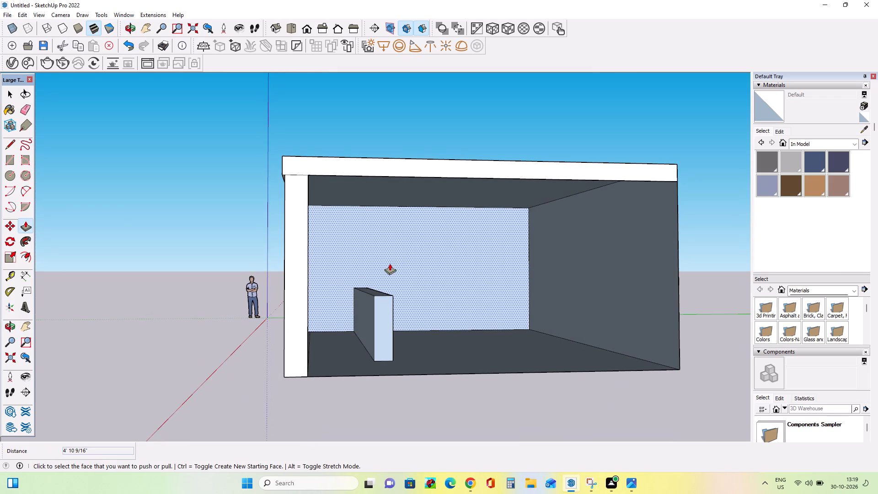
{"action": "middle_click_drag", "start_coordinate": [398, 280], "coordinate": [399, 288]}
{"action": "middle_click_drag", "start_coordinate": [438, 271], "coordinate": [423, 275]}
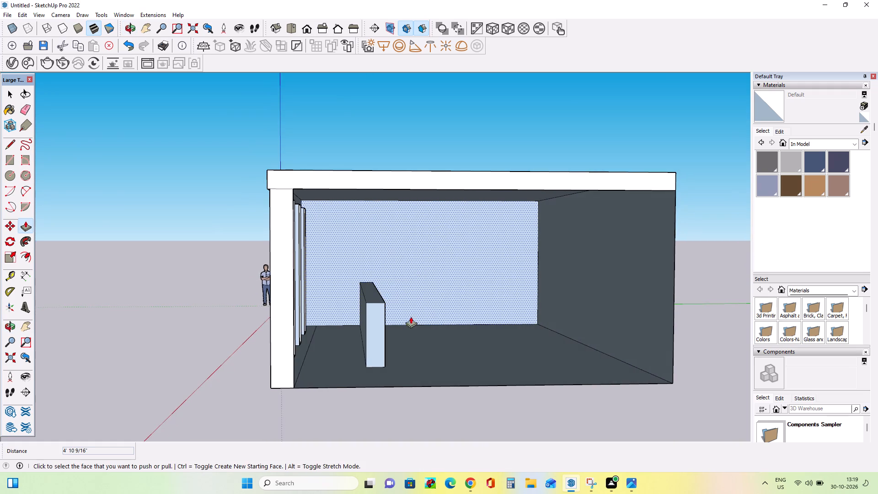
{"action": "scroll", "coordinate": [411, 317], "scroll_direction": "up", "scroll_amount": 2}
{"action": "scroll", "coordinate": [342, 290], "scroll_direction": "down", "scroll_amount": 4}
{"action": "middle_click", "coordinate": [425, 309]}
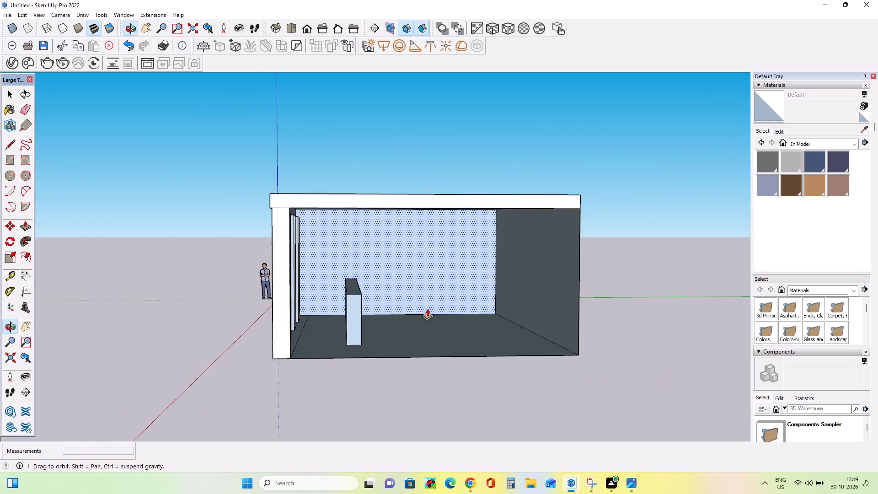
{"action": "middle_click", "coordinate": [406, 289]}
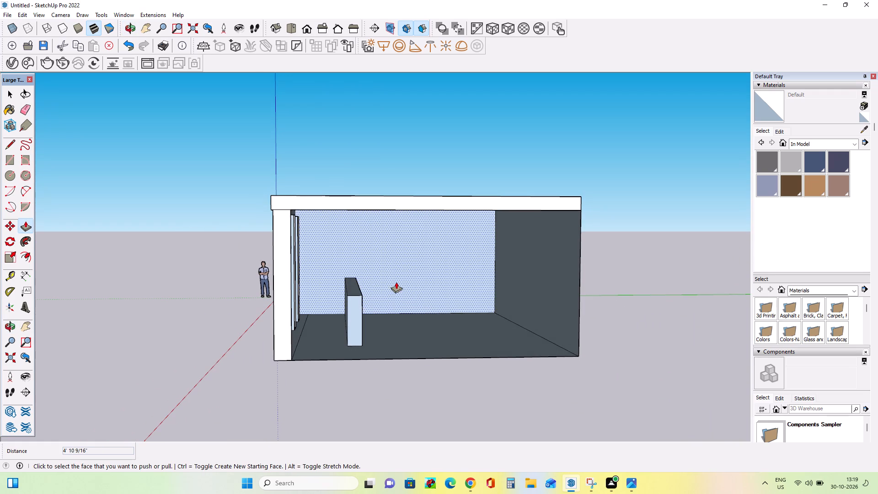
{"action": "middle_click_drag", "start_coordinate": [389, 271], "coordinate": [390, 273]}
{"action": "middle_click_drag", "start_coordinate": [390, 273], "coordinate": [391, 276]}
{"action": "left_click_drag", "start_coordinate": [549, 298], "coordinate": [599, 291]}
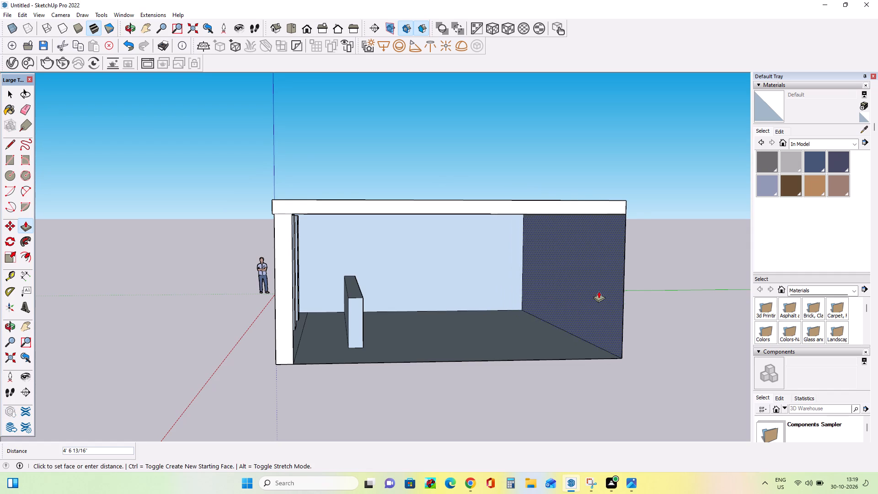
{"action": "left_click_drag", "start_coordinate": [599, 291], "coordinate": [600, 290]}
Draw a rectangle on the floor ending in the far rear corner, against the wall opposite the front panels.
{"action": "middle_click_drag", "start_coordinate": [255, 279], "coordinate": [263, 297]}
{"action": "scroll", "coordinate": [263, 297], "scroll_direction": "down", "scroll_amount": 3}
{"action": "middle_click_drag", "start_coordinate": [353, 293], "coordinate": [357, 298]}
{"action": "middle_click_drag", "start_coordinate": [359, 295], "coordinate": [355, 288]}
{"action": "scroll", "coordinate": [422, 282], "scroll_direction": "up", "scroll_amount": 2}
{"action": "middle_click_drag", "start_coordinate": [464, 293], "coordinate": [473, 290]}
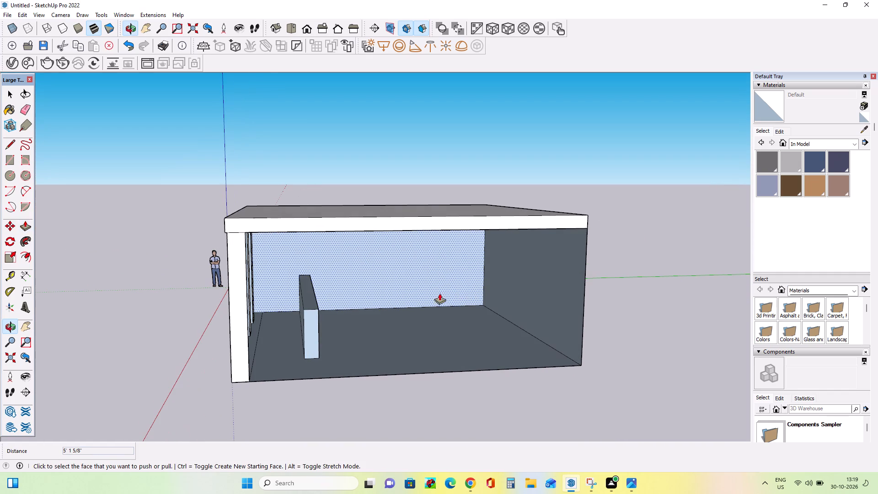
{"action": "left_click", "coordinate": [10, 161]}
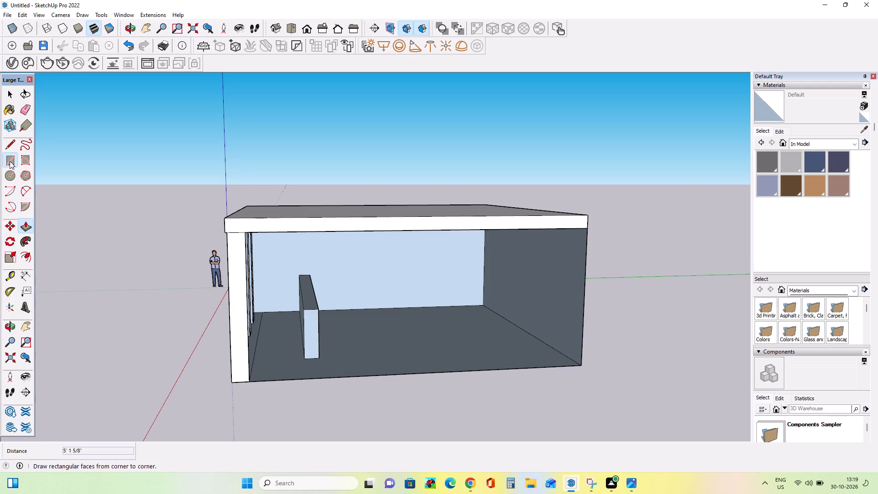
{"action": "middle_click_drag", "start_coordinate": [389, 301], "coordinate": [309, 319]}
{"action": "middle_click_drag", "start_coordinate": [335, 337], "coordinate": [372, 335]}
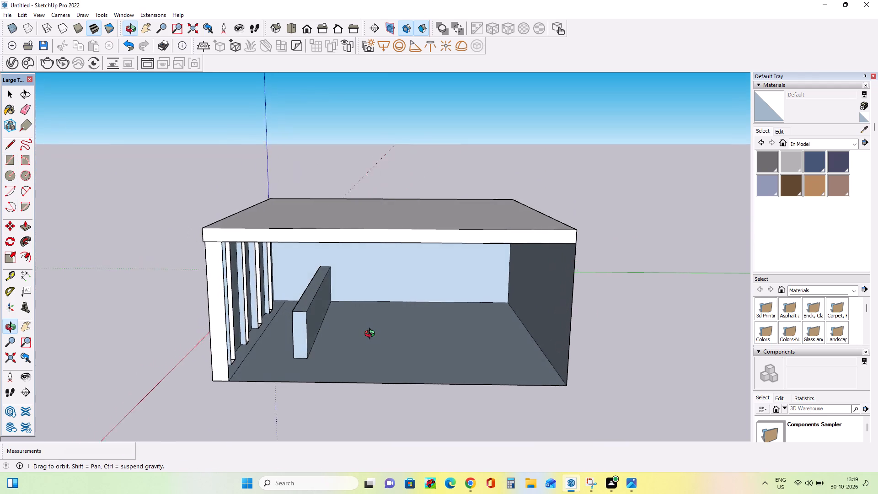
{"action": "middle_click_drag", "start_coordinate": [372, 335], "coordinate": [393, 335]}
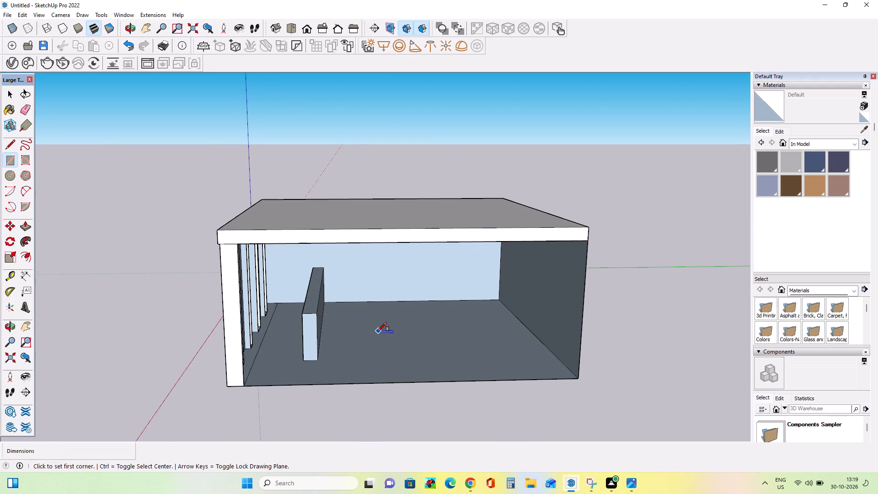
{"action": "left_click", "coordinate": [377, 333]}
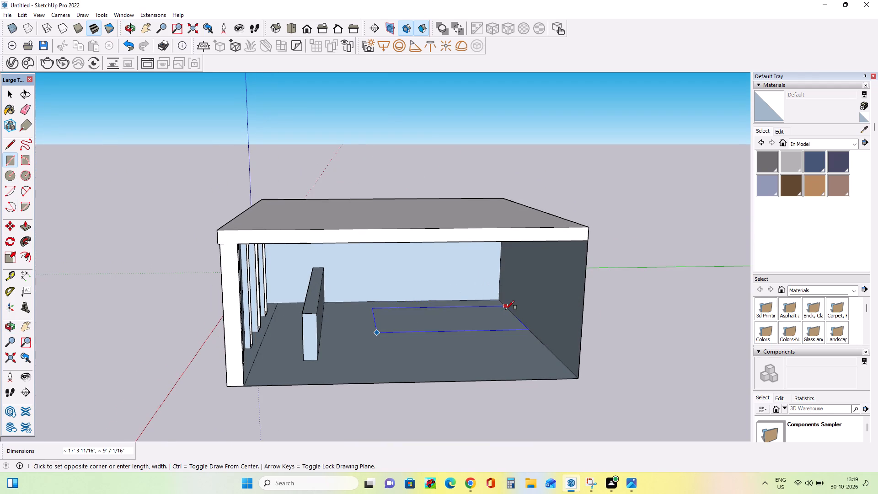
{"action": "left_click", "coordinate": [500, 302]}
Draw a second floor rectangle adjoining the rear corner one, extending toward the open side and along the same wall.
{"action": "middle_click_drag", "start_coordinate": [394, 345], "coordinate": [396, 345]}
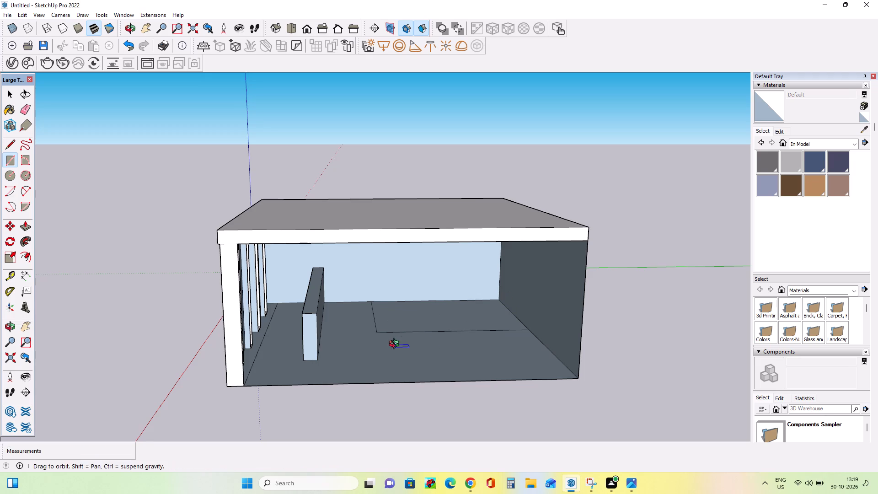
{"action": "middle_click_drag", "start_coordinate": [396, 345], "coordinate": [403, 345]}
{"action": "middle_click_drag", "start_coordinate": [321, 280], "coordinate": [327, 286]}
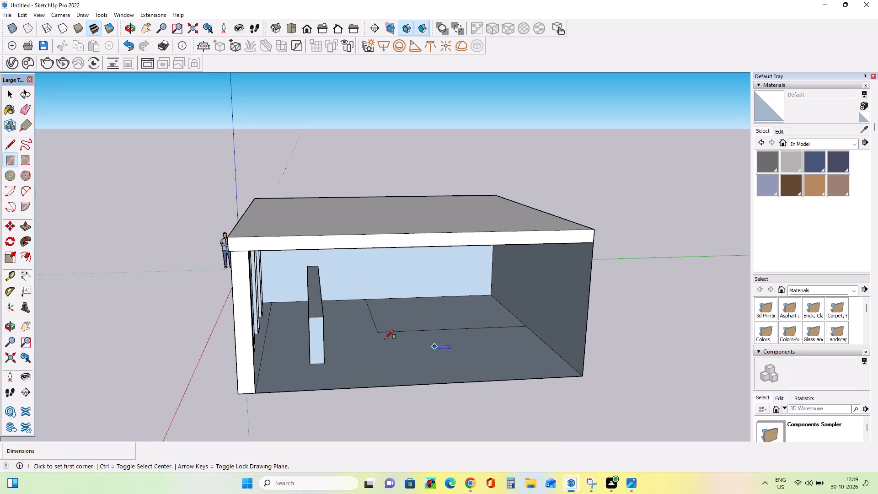
{"action": "left_click", "coordinate": [375, 332]}
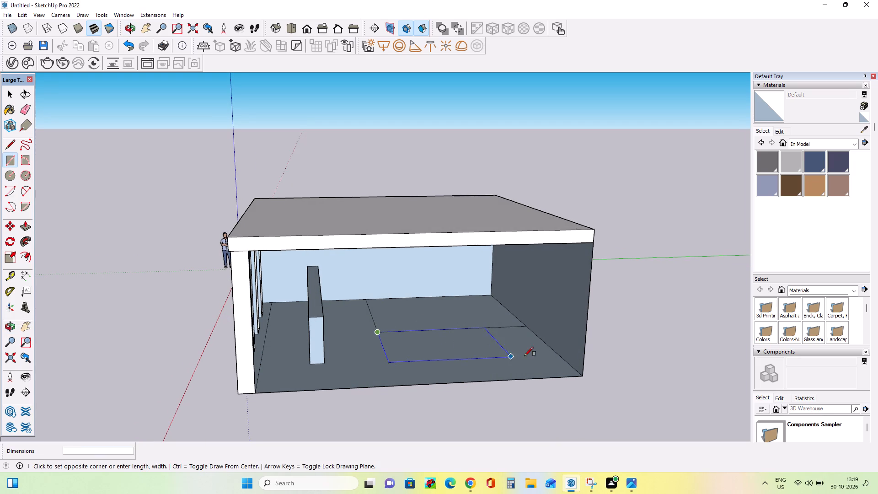
{"action": "left_click", "coordinate": [562, 360]}
Push/Pull the inner wall face opposite the front panels outward by about 1' 2 11/16".
{"action": "middle_click_drag", "start_coordinate": [380, 359], "coordinate": [396, 347]}
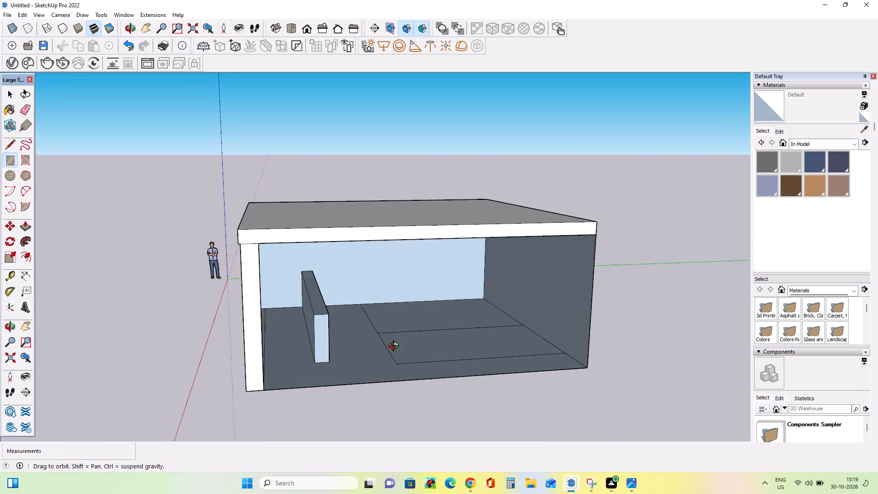
{"action": "middle_click_drag", "start_coordinate": [396, 347], "coordinate": [398, 346]}
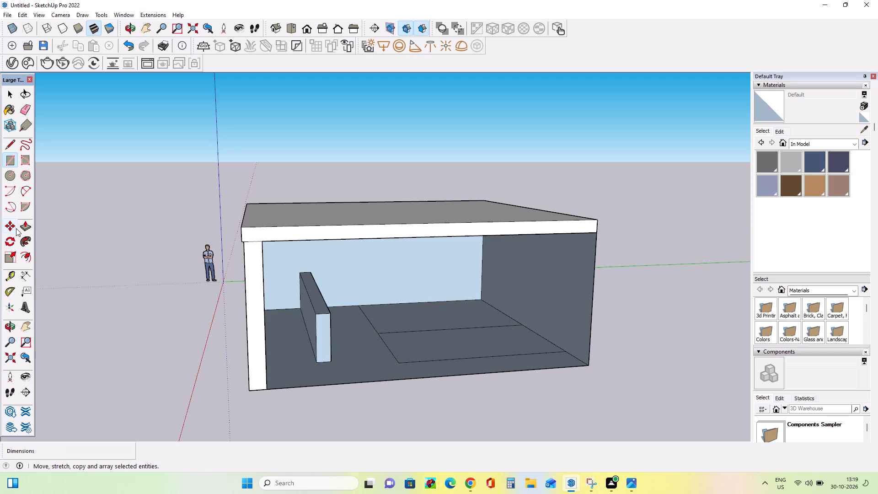
{"action": "left_click", "coordinate": [26, 227]}
{"action": "left_click_drag", "start_coordinate": [543, 254], "coordinate": [554, 255]}
Push/Pull the rear corner floor rectangle up about 11' 9 1/2" to the underside of the roof as a solid room block.
{"action": "middle_click_drag", "start_coordinate": [446, 289], "coordinate": [438, 275]}
{"action": "middle_click_drag", "start_coordinate": [424, 330], "coordinate": [403, 340]}
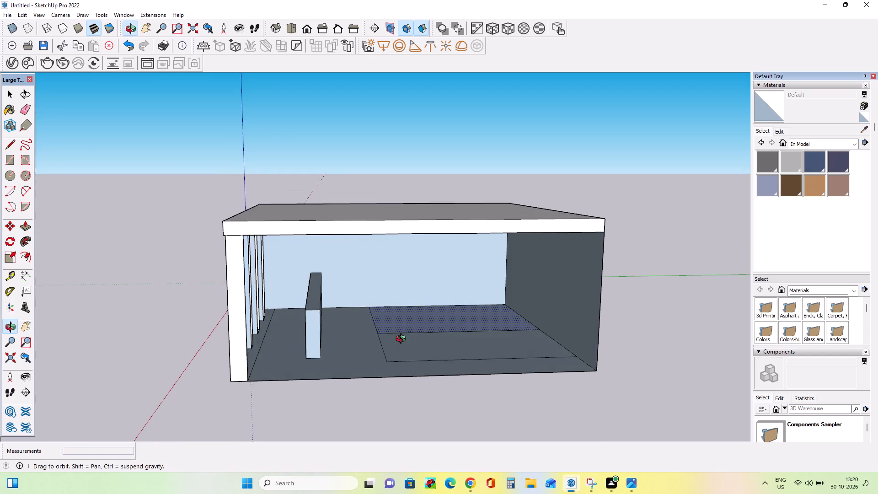
{"action": "middle_click_drag", "start_coordinate": [403, 340], "coordinate": [433, 313]}
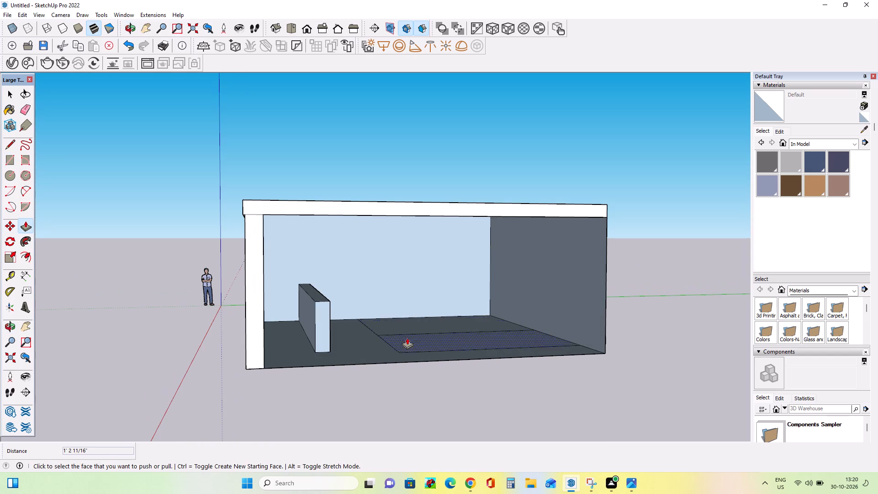
{"action": "middle_click_drag", "start_coordinate": [487, 300], "coordinate": [487, 306]}
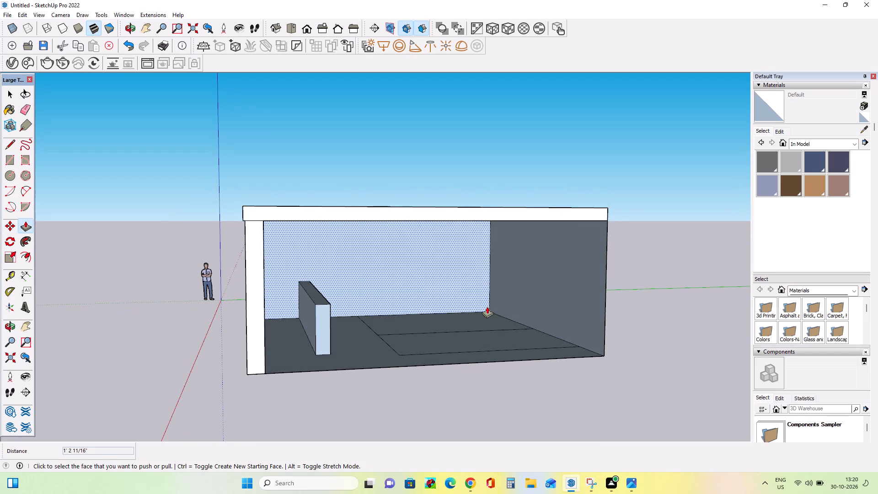
{"action": "middle_click_drag", "start_coordinate": [491, 299], "coordinate": [492, 307]}
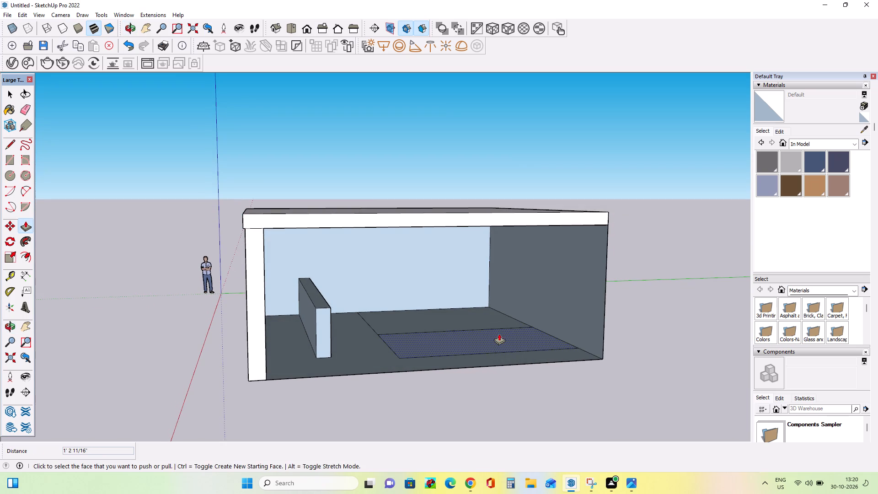
{"action": "middle_click_drag", "start_coordinate": [499, 333], "coordinate": [498, 340]}
{"action": "middle_click", "coordinate": [514, 326]}
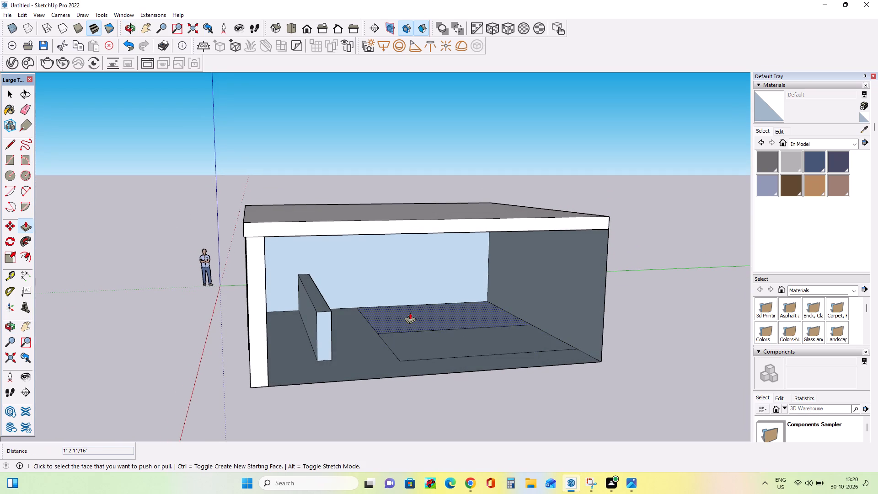
{"action": "left_click_drag", "start_coordinate": [409, 312], "coordinate": [413, 220]}
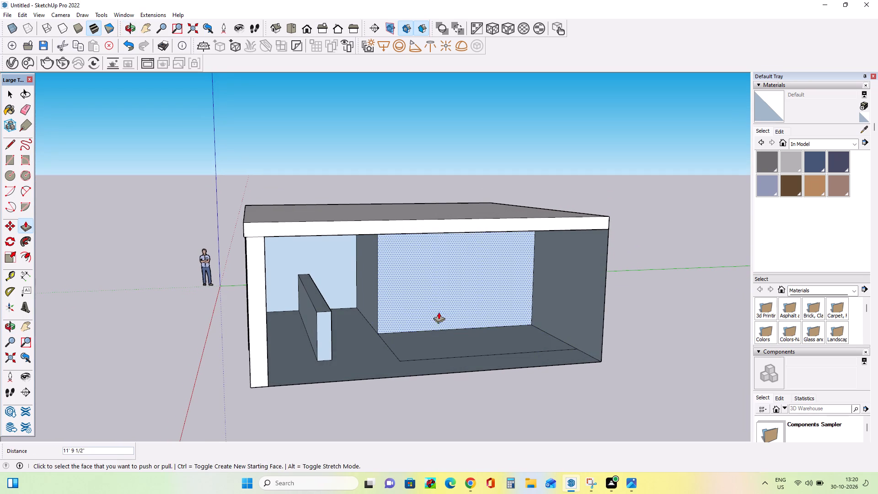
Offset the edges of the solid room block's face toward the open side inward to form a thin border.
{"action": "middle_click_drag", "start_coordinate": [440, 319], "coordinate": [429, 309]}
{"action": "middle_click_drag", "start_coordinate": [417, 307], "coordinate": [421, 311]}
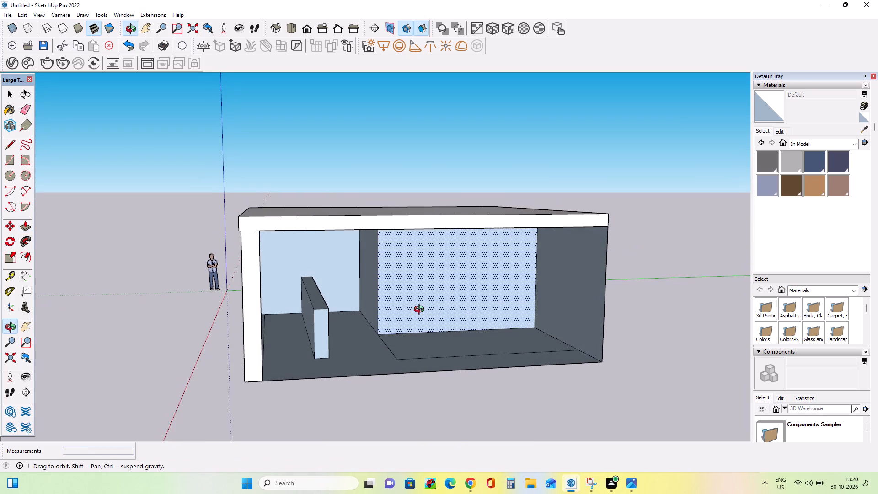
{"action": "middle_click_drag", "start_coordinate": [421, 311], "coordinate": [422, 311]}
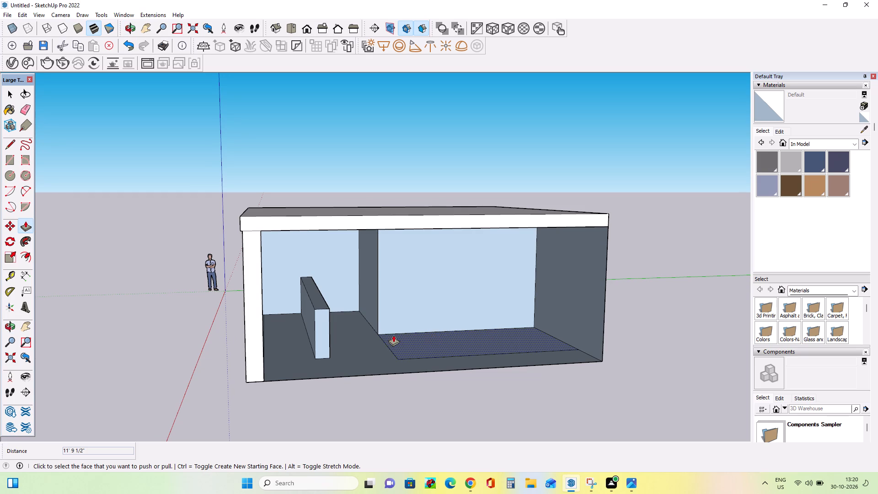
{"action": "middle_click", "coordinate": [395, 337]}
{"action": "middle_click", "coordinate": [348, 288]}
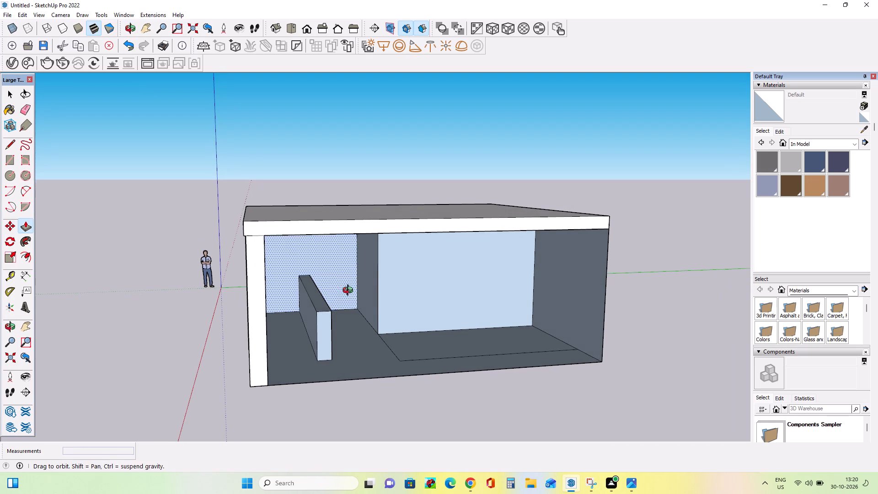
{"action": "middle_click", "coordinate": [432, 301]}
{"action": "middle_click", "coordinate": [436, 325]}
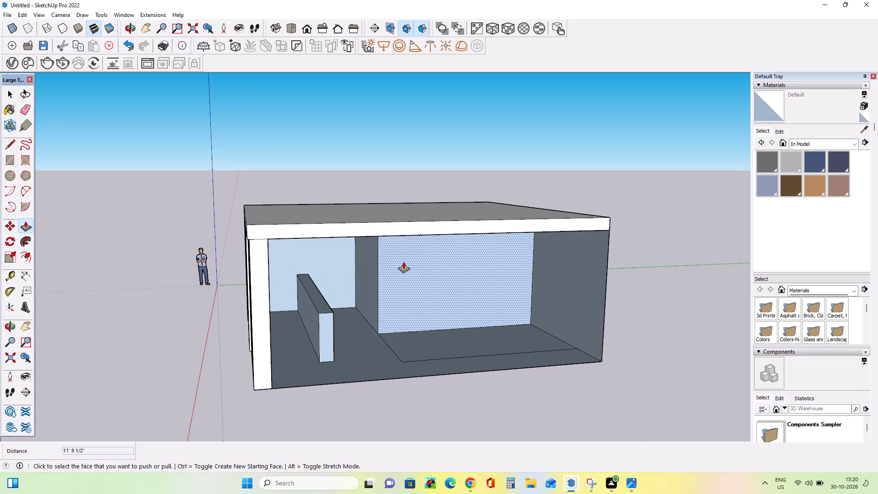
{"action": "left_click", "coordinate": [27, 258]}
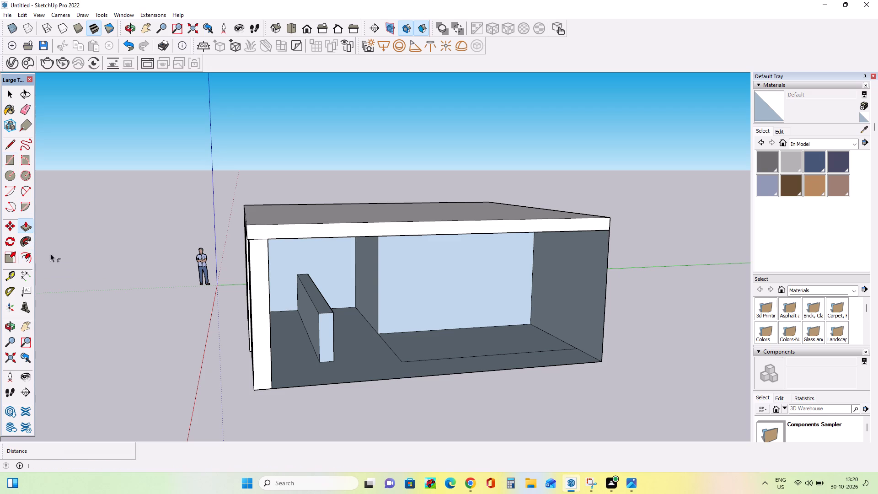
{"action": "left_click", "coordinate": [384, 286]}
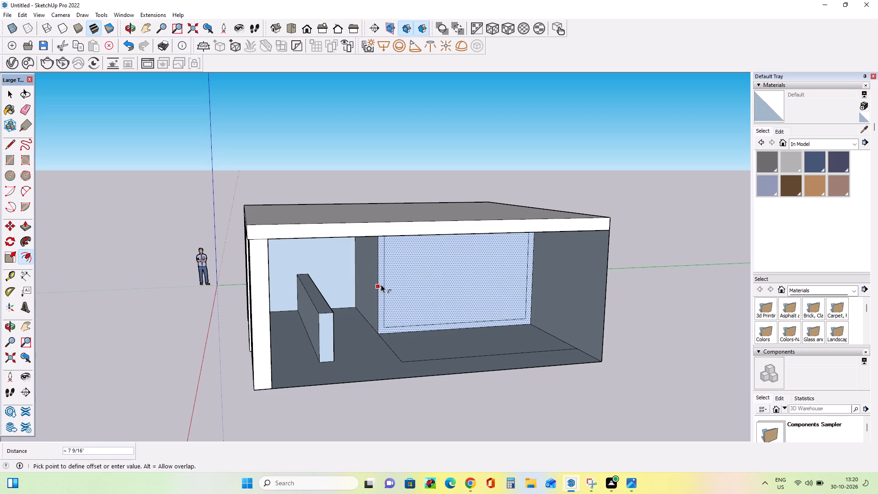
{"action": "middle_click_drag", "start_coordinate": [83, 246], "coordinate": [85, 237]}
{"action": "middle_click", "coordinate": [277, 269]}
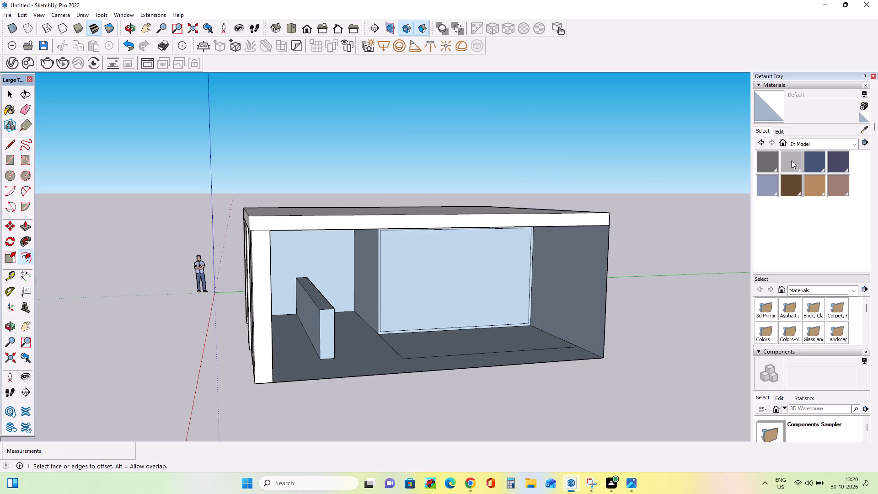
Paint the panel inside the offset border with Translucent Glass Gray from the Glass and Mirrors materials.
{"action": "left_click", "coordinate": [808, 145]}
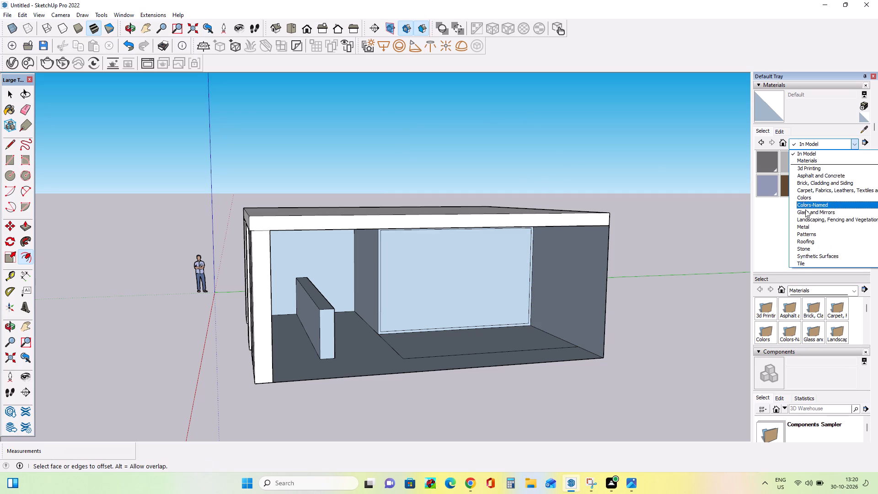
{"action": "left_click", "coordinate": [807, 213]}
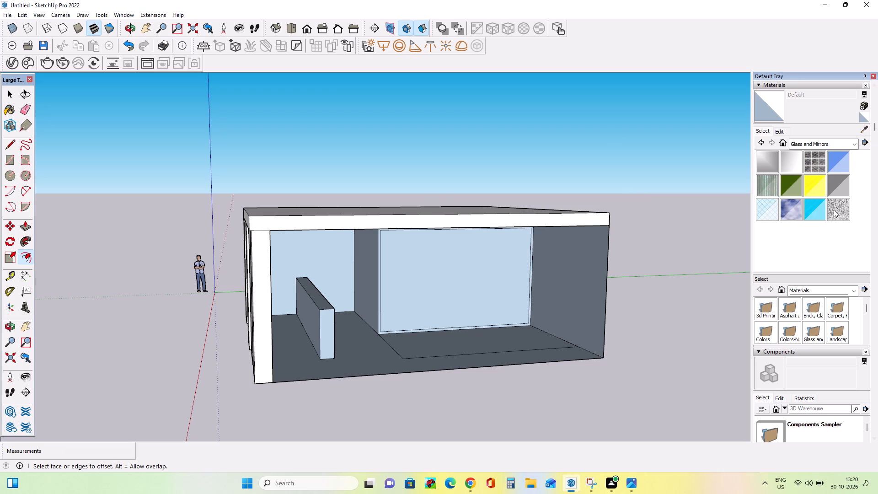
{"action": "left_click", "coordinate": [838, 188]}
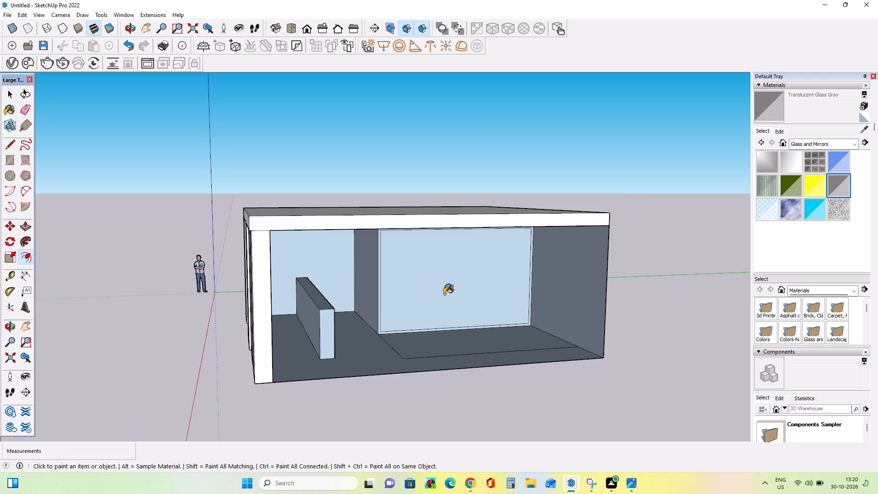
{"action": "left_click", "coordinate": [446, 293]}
Paint the base block's outer wall opposite the front panels with Translucent Glass Gray.
{"action": "middle_click_drag", "start_coordinate": [381, 334], "coordinate": [335, 299]}
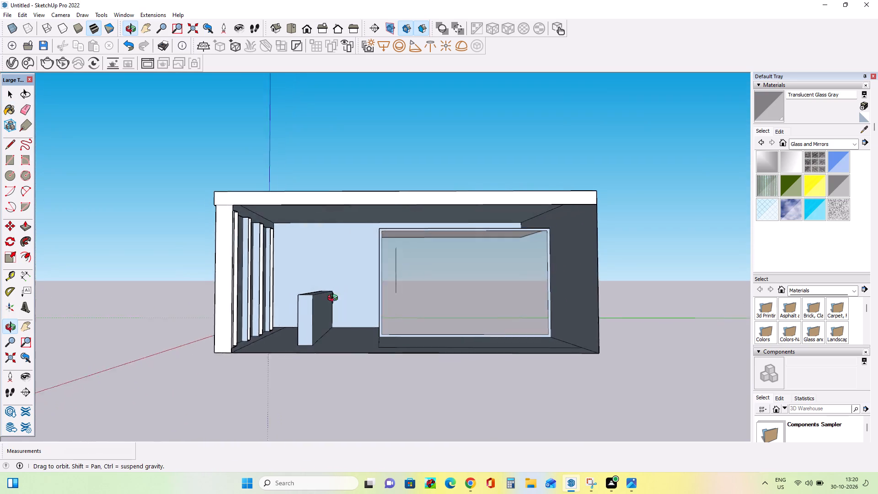
{"action": "middle_click_drag", "start_coordinate": [335, 299], "coordinate": [91, 355]}
{"action": "middle_click_drag", "start_coordinate": [406, 296], "coordinate": [73, 255]}
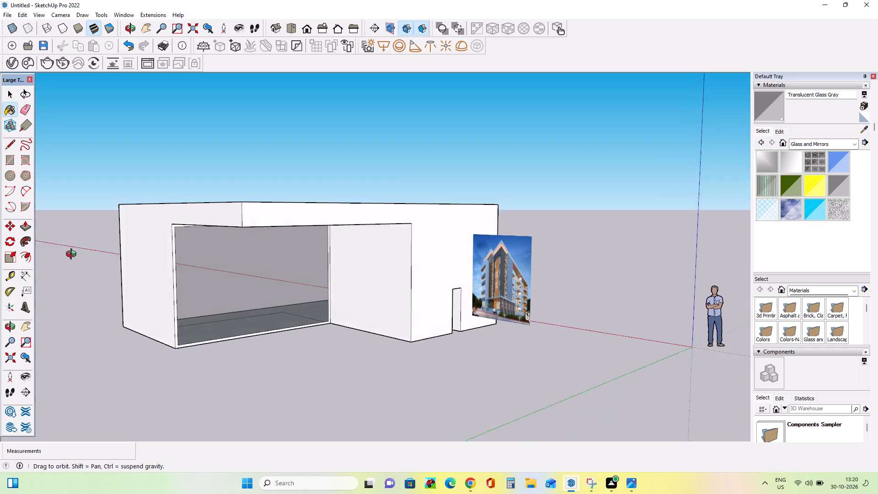
{"action": "middle_click_drag", "start_coordinate": [73, 255], "coordinate": [616, 299]}
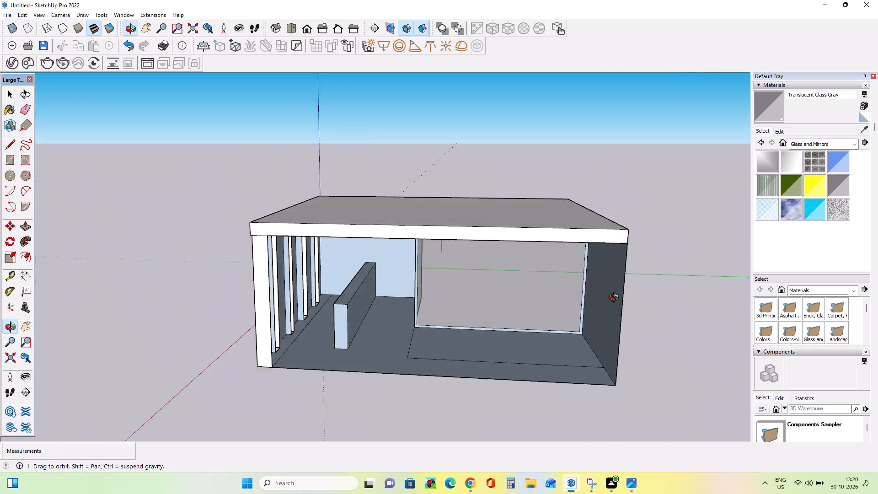
{"action": "middle_click_drag", "start_coordinate": [616, 299], "coordinate": [630, 273]}
{"action": "middle_click_drag", "start_coordinate": [452, 285], "coordinate": [530, 310]}
{"action": "left_click_drag", "start_coordinate": [210, 281], "coordinate": [242, 287]}
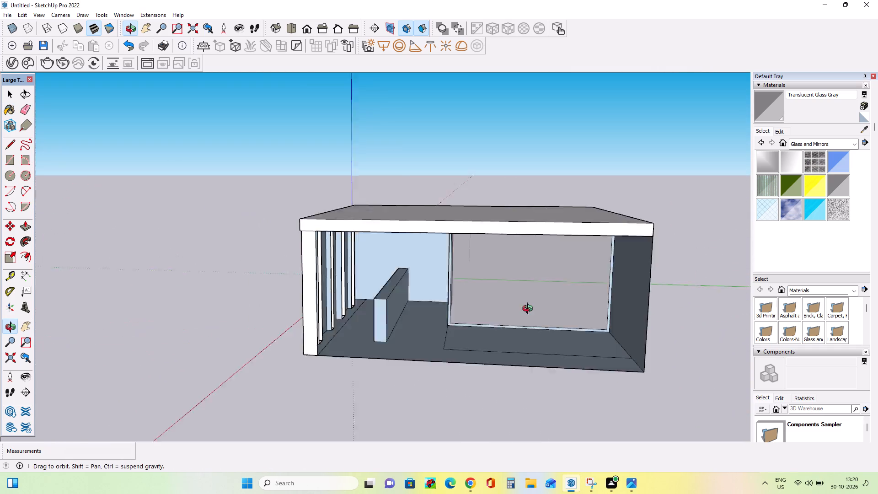
{"action": "middle_click_drag", "start_coordinate": [530, 310], "coordinate": [511, 280]}
{"action": "left_click", "coordinate": [450, 281]}
{"action": "scroll", "coordinate": [450, 281], "scroll_direction": "down", "scroll_amount": 4}
{"action": "left_click_drag", "start_coordinate": [450, 280], "coordinate": [469, 289]}
{"action": "left_click_drag", "start_coordinate": [469, 289], "coordinate": [556, 292]}
{"action": "middle_click_drag", "start_coordinate": [552, 295], "coordinate": [503, 324]}
{"action": "left_click_drag", "start_coordinate": [475, 142], "coordinate": [710, 90]}
Push/Pull the recessed wall face at the rear corner outward by about 18' 3 3/16" to close the corner recess.
{"action": "middle_click_drag", "start_coordinate": [586, 149], "coordinate": [269, 125]}
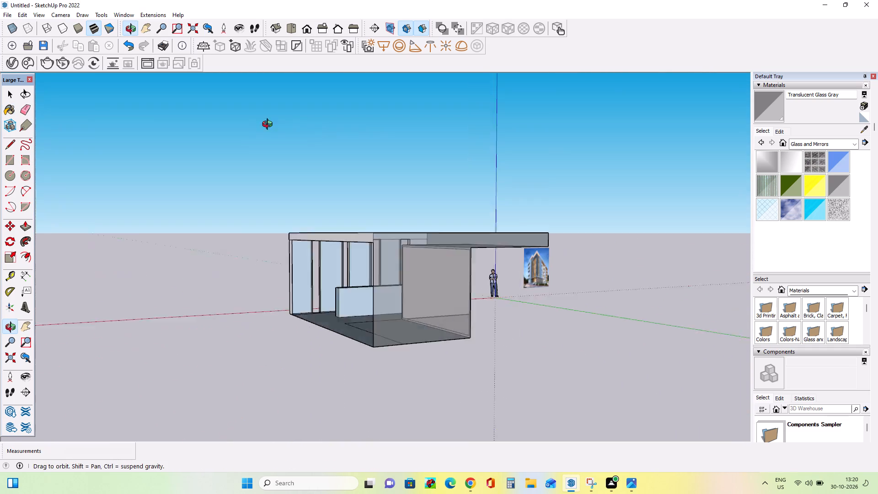
{"action": "middle_click_drag", "start_coordinate": [269, 125], "coordinate": [171, 118]}
{"action": "left_click_drag", "start_coordinate": [386, 272], "coordinate": [391, 275]}
{"action": "middle_click_drag", "start_coordinate": [389, 275], "coordinate": [403, 276]}
{"action": "scroll", "coordinate": [403, 276], "scroll_direction": "down", "scroll_amount": 2}
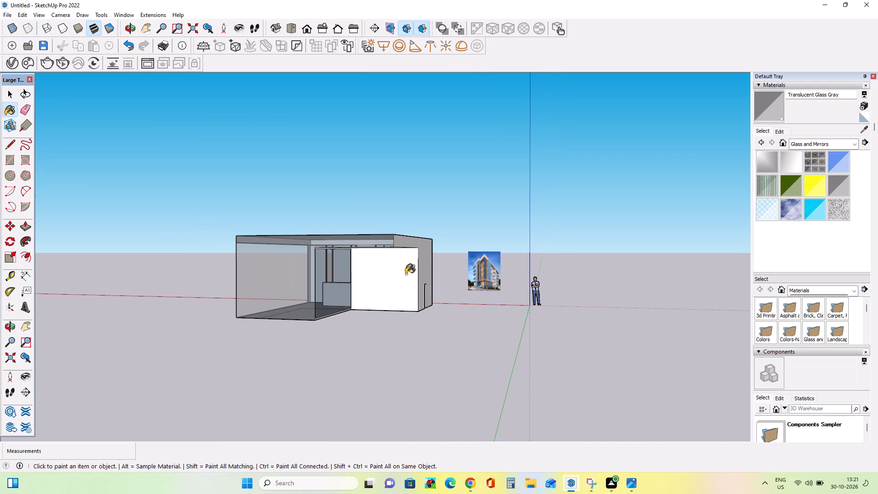
{"action": "left_click_drag", "start_coordinate": [387, 185], "coordinate": [435, 110]}
{"action": "scroll", "coordinate": [424, 261], "scroll_direction": "down", "scroll_amount": 3}
{"action": "middle_click_drag", "start_coordinate": [418, 283], "coordinate": [436, 292]}
{"action": "left_click_drag", "start_coordinate": [354, 301], "coordinate": [224, 190]}
{"action": "left_click_drag", "start_coordinate": [224, 190], "coordinate": [91, 181]}
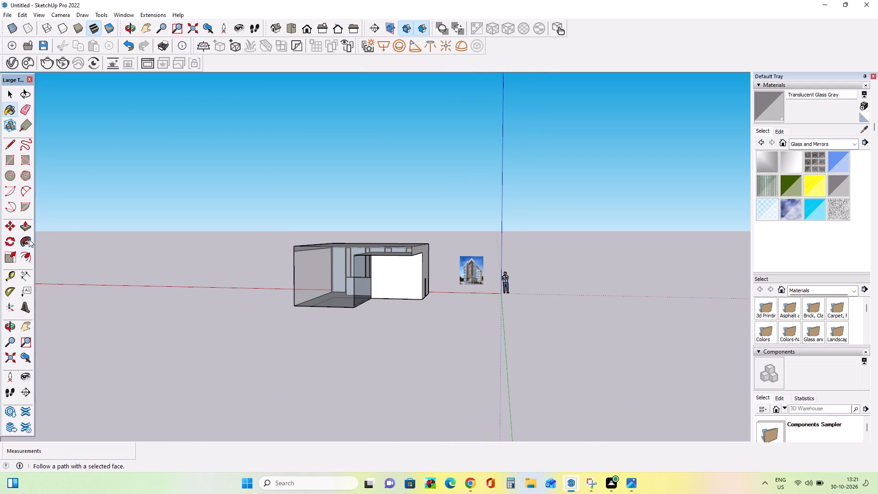
{"action": "left_click", "coordinate": [28, 229]}
{"action": "left_click_drag", "start_coordinate": [401, 286], "coordinate": [354, 299]}
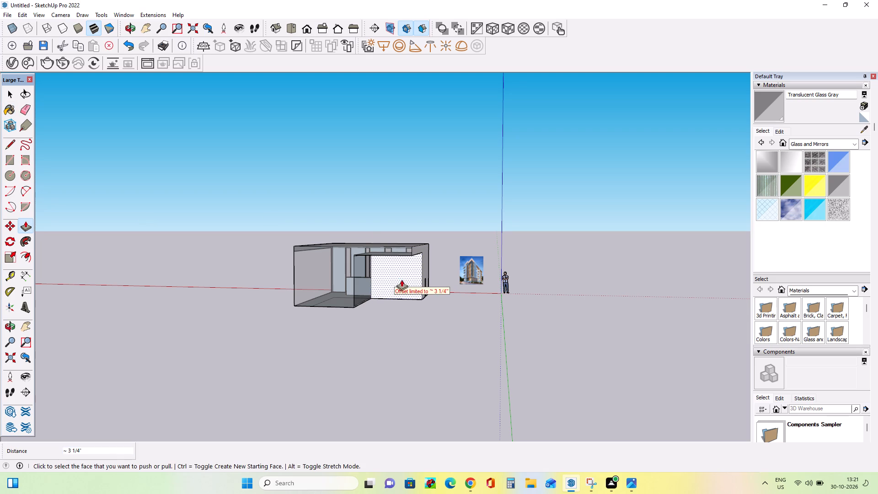
{"action": "left_click_drag", "start_coordinate": [403, 279], "coordinate": [369, 299]}
Push/Pull the rear wall face toward the open side by about 2' 9 1/2".
{"action": "middle_click_drag", "start_coordinate": [363, 294], "coordinate": [680, 277]}
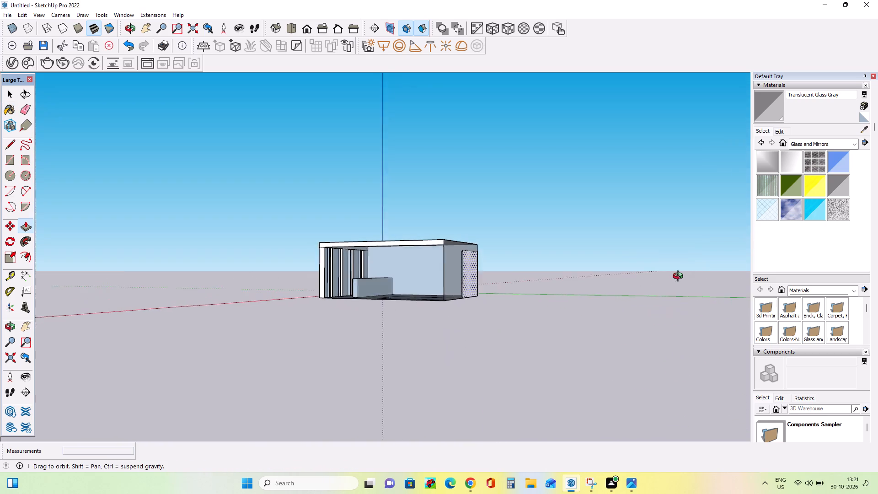
{"action": "middle_click_drag", "start_coordinate": [680, 277], "coordinate": [678, 277]}
{"action": "middle_click_drag", "start_coordinate": [440, 292], "coordinate": [482, 329]}
{"action": "scroll", "coordinate": [412, 273], "scroll_direction": "up", "scroll_amount": 3}
{"action": "middle_click_drag", "start_coordinate": [431, 290], "coordinate": [438, 298]}
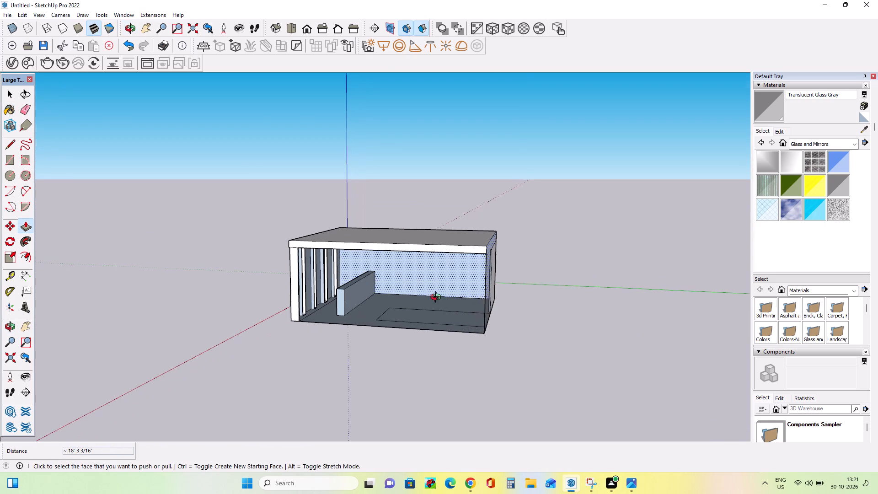
{"action": "middle_click_drag", "start_coordinate": [438, 298], "coordinate": [444, 305]}
{"action": "scroll", "coordinate": [399, 302], "scroll_direction": "up", "scroll_amount": 2}
{"action": "middle_click_drag", "start_coordinate": [429, 288], "coordinate": [731, 229]}
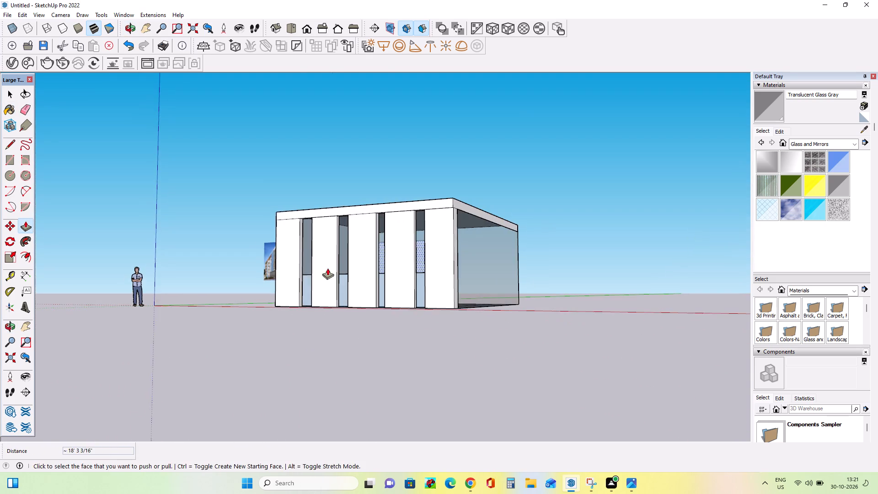
{"action": "middle_click_drag", "start_coordinate": [333, 284], "coordinate": [169, 288]}
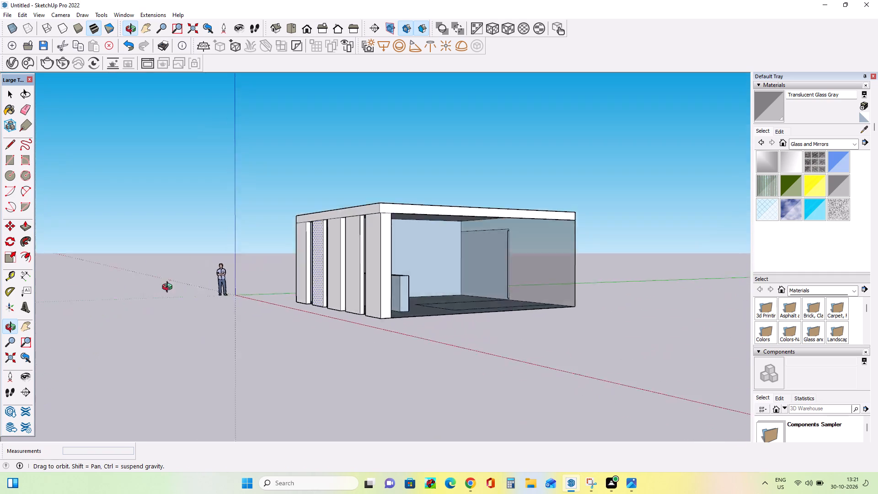
{"action": "middle_click_drag", "start_coordinate": [169, 288], "coordinate": [109, 288]}
{"action": "middle_click_drag", "start_coordinate": [487, 251], "coordinate": [472, 273]}
{"action": "left_click_drag", "start_coordinate": [471, 272], "coordinate": [473, 276]}
Push/Pull the rear wall face back, away from the open side, by about 3' 10 3/16".
{"action": "middle_click_drag", "start_coordinate": [385, 292], "coordinate": [877, 241]}
{"action": "middle_click_drag", "start_coordinate": [464, 282], "coordinate": [144, 346]}
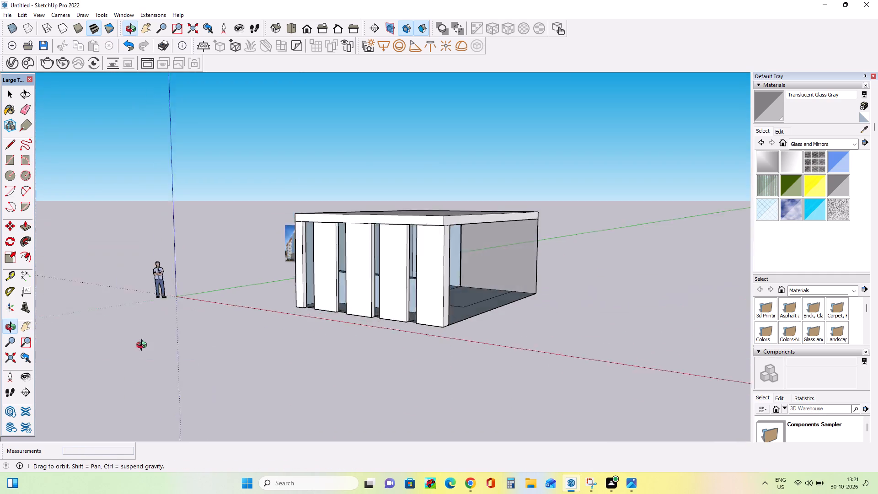
{"action": "middle_click_drag", "start_coordinate": [144, 346], "coordinate": [127, 346]}
{"action": "middle_click_drag", "start_coordinate": [401, 300], "coordinate": [197, 306]}
{"action": "middle_click_drag", "start_coordinate": [502, 289], "coordinate": [509, 305]}
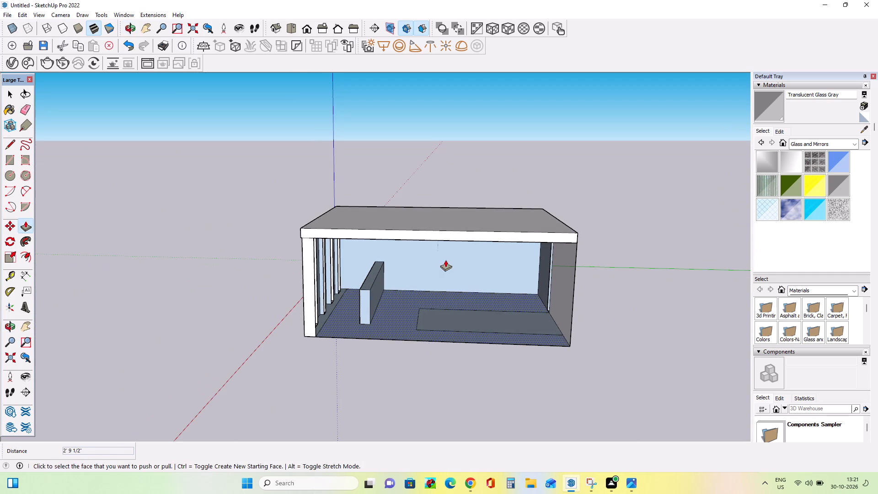
{"action": "left_click_drag", "start_coordinate": [445, 260], "coordinate": [446, 255]}
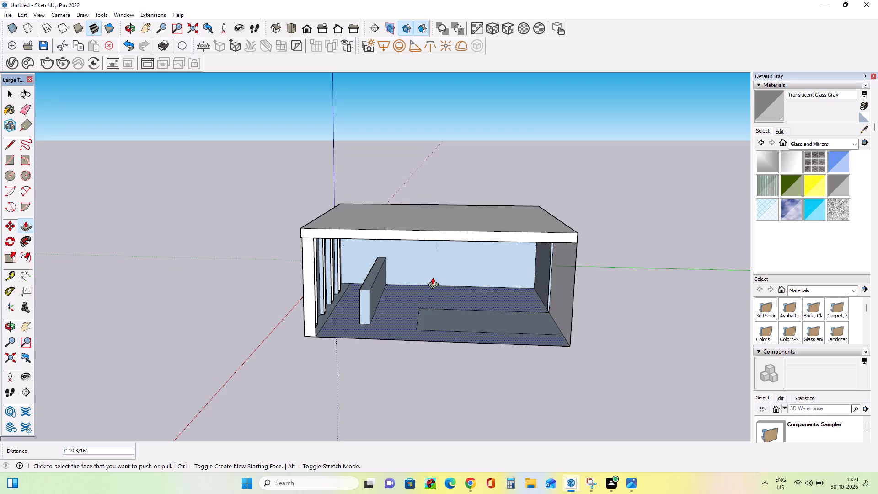
Draw a floor rectangle of about 18' 6" by 14' 2" from the existing floor rectangle's inner corner to the far rear corner.
{"action": "left_click", "coordinate": [8, 160]}
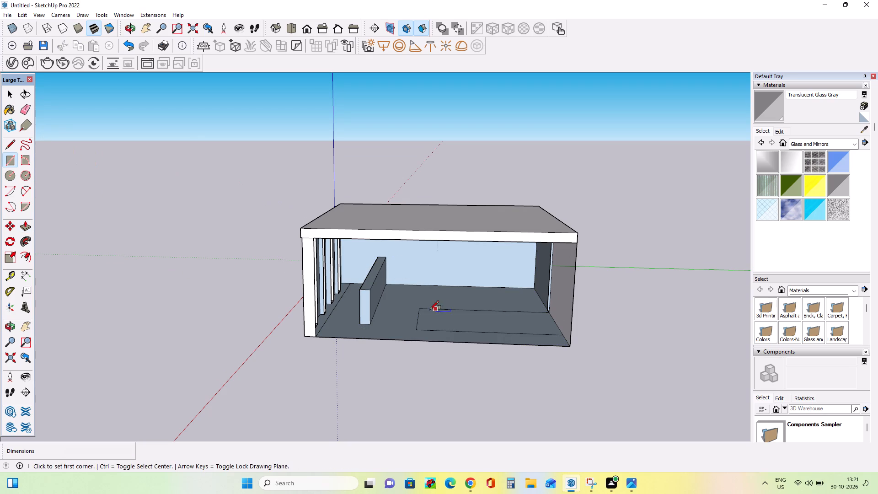
{"action": "left_click", "coordinate": [422, 311]}
{"action": "left_click", "coordinate": [536, 289]}
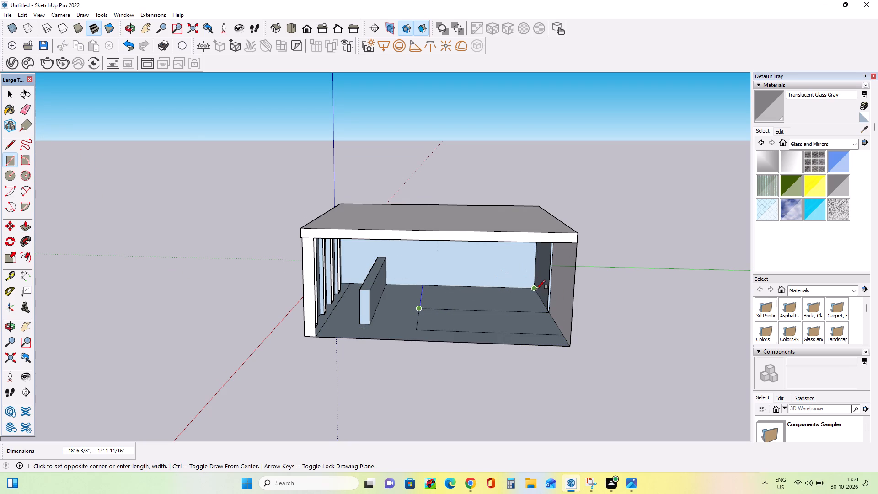
Push/Pull the rear corner floor rectangle up 11' 5" as a solid room block.
{"action": "left_click", "coordinate": [22, 227]}
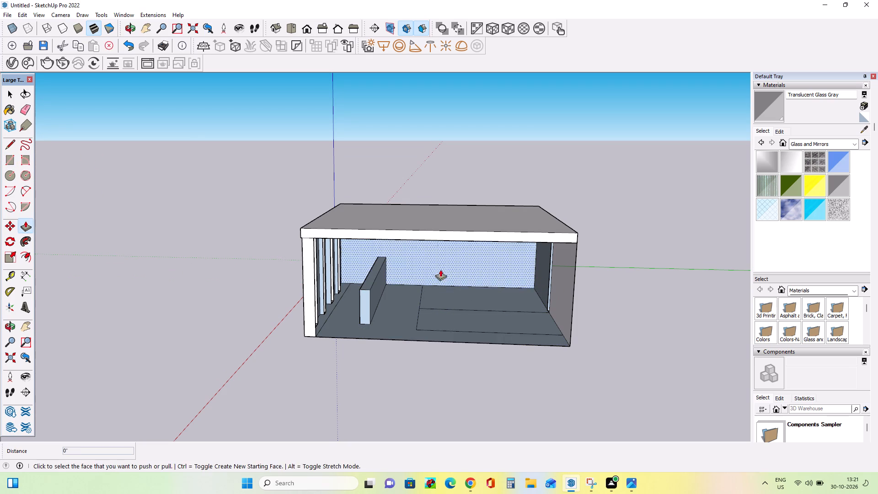
{"action": "left_click_drag", "start_coordinate": [467, 295], "coordinate": [465, 224]}
{"action": "scroll", "coordinate": [365, 219], "scroll_direction": "down", "scroll_amount": 1}
{"action": "middle_click_drag", "start_coordinate": [562, 260], "coordinate": [569, 206]}
{"action": "scroll", "coordinate": [447, 207], "scroll_direction": "up", "scroll_amount": 3}
{"action": "middle_click_drag", "start_coordinate": [471, 226], "coordinate": [479, 255]}
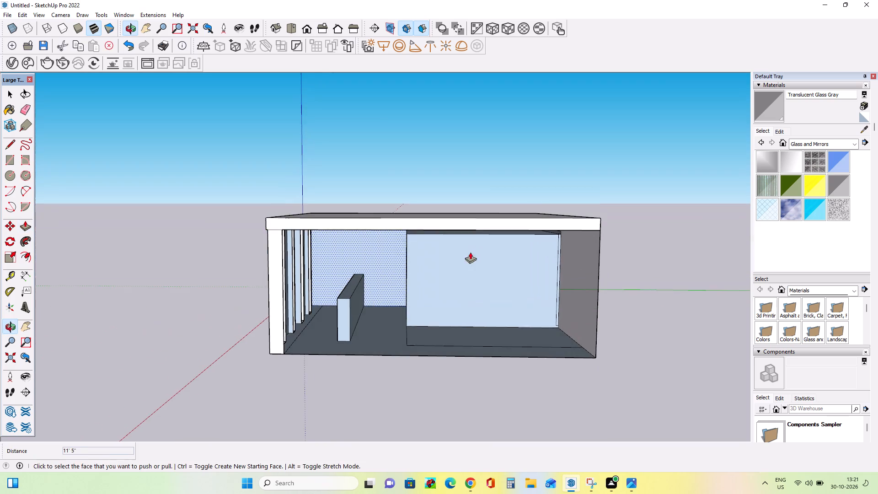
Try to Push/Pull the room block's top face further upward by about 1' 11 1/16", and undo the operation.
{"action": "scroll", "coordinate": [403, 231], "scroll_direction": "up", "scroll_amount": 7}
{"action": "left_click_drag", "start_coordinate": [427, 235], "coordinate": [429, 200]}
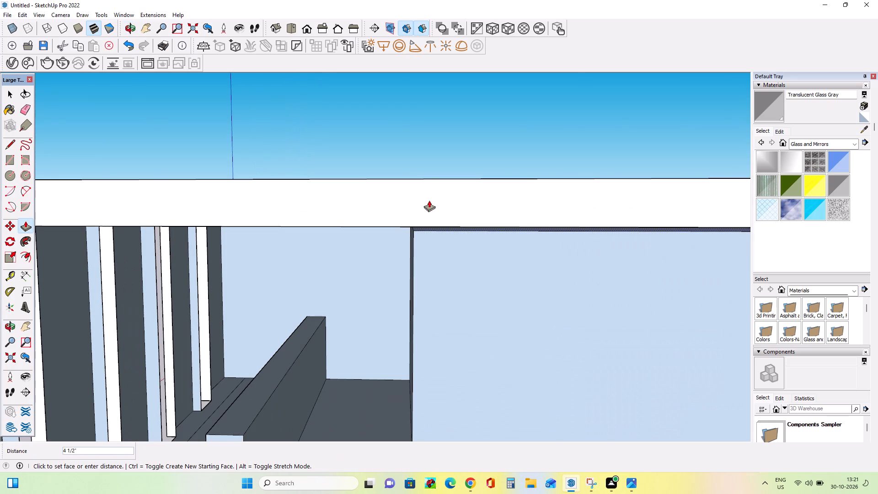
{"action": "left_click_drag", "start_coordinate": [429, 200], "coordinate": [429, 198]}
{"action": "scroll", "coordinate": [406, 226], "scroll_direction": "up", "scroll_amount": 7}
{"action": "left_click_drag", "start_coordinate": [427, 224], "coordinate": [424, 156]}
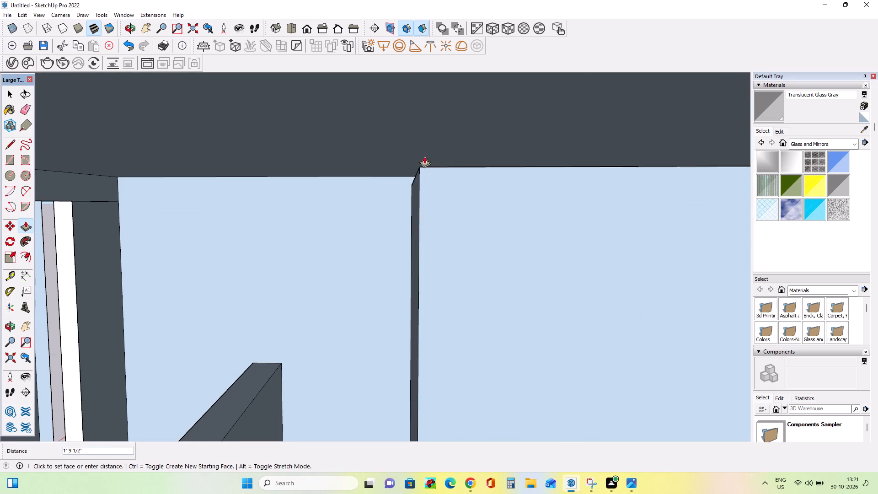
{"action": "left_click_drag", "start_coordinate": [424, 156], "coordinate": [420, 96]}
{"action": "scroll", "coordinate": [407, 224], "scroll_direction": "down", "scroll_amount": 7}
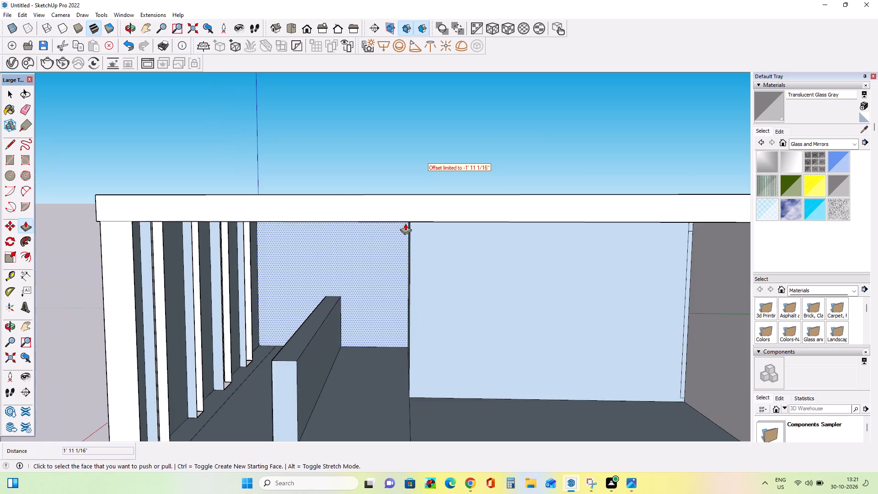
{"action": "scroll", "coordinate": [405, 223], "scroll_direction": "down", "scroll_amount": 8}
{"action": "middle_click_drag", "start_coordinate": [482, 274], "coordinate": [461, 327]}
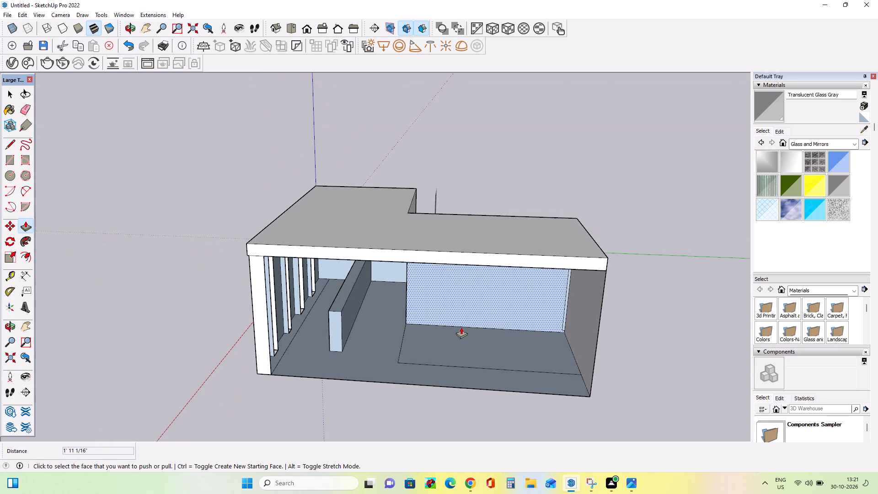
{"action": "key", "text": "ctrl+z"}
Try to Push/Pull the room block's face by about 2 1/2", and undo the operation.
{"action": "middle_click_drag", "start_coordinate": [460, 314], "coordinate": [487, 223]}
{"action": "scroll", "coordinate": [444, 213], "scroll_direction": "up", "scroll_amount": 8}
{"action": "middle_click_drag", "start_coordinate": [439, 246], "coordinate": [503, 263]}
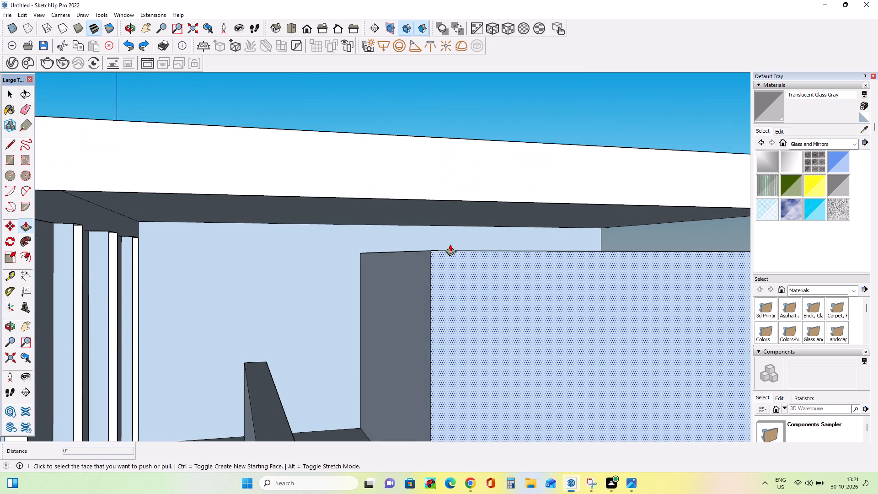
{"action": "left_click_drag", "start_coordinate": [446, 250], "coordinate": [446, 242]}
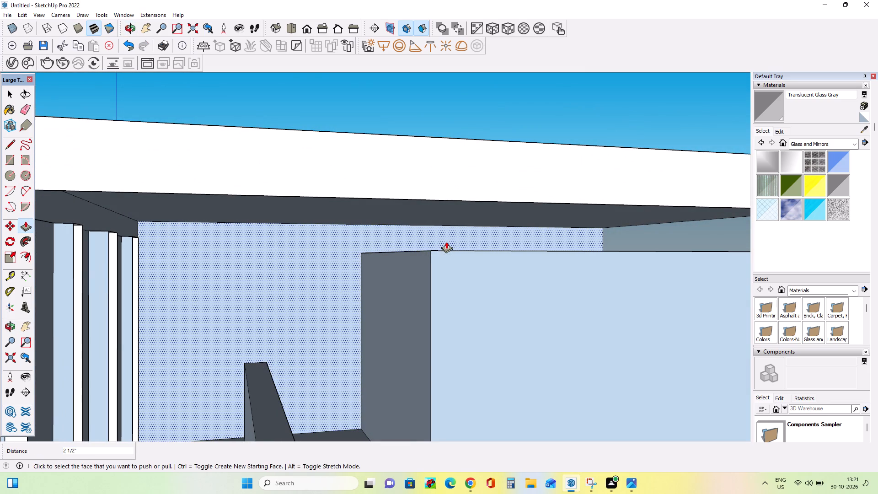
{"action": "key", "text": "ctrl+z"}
Push/Pull the room block's top face up 1' 11 1/16" to the roof.
{"action": "scroll", "coordinate": [450, 241], "scroll_direction": "up", "scroll_amount": 4}
{"action": "middle_click_drag", "start_coordinate": [458, 263], "coordinate": [459, 269]}
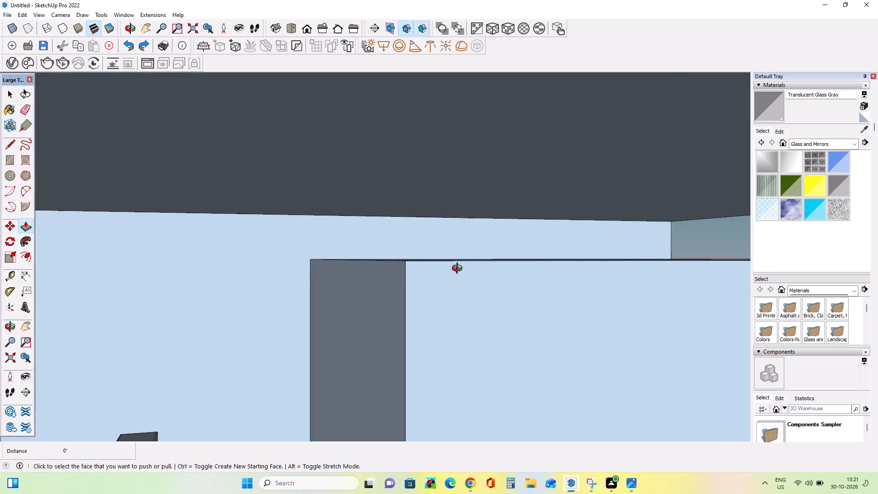
{"action": "middle_click_drag", "start_coordinate": [459, 269], "coordinate": [460, 285]}
{"action": "left_click_drag", "start_coordinate": [449, 278], "coordinate": [456, 190]}
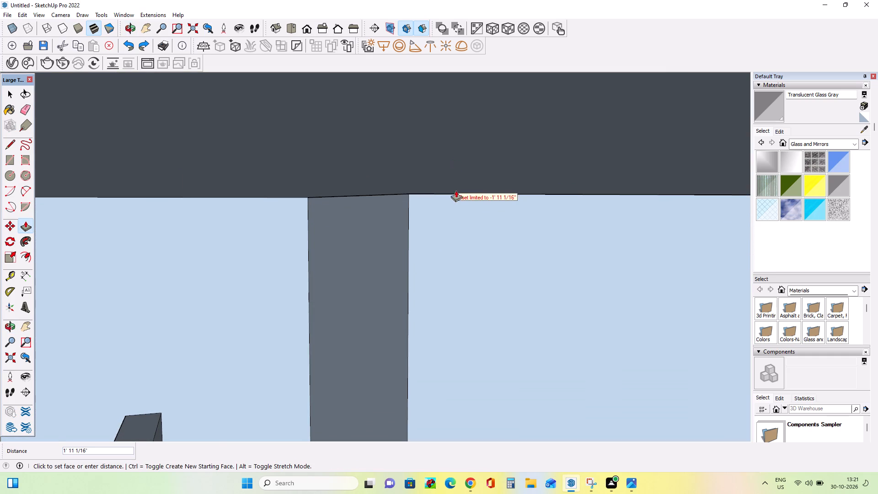
{"action": "left_click_drag", "start_coordinate": [456, 190], "coordinate": [458, 198]}
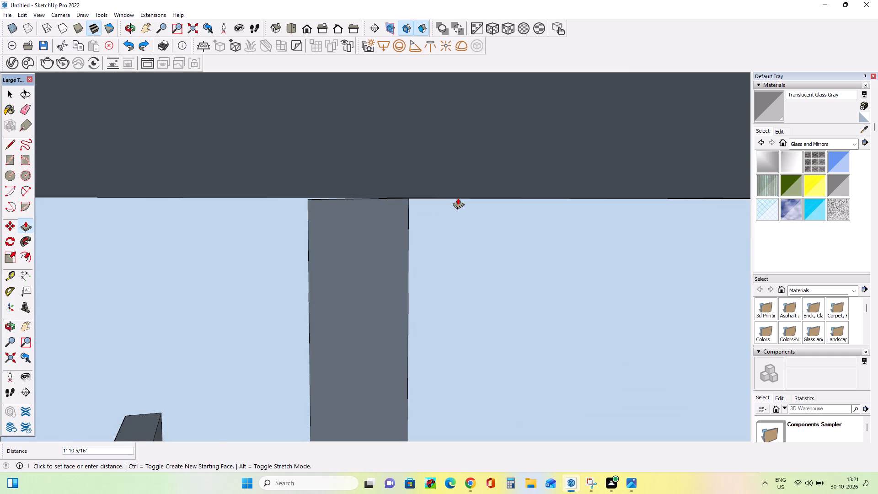
{"action": "left_click_drag", "start_coordinate": [458, 198], "coordinate": [458, 194]}
Push/Pull the wall face of the rear corner notch outward by about 14' 1 11/16", filling the notch toward the rear.
{"action": "scroll", "coordinate": [450, 215], "scroll_direction": "down", "scroll_amount": 3}
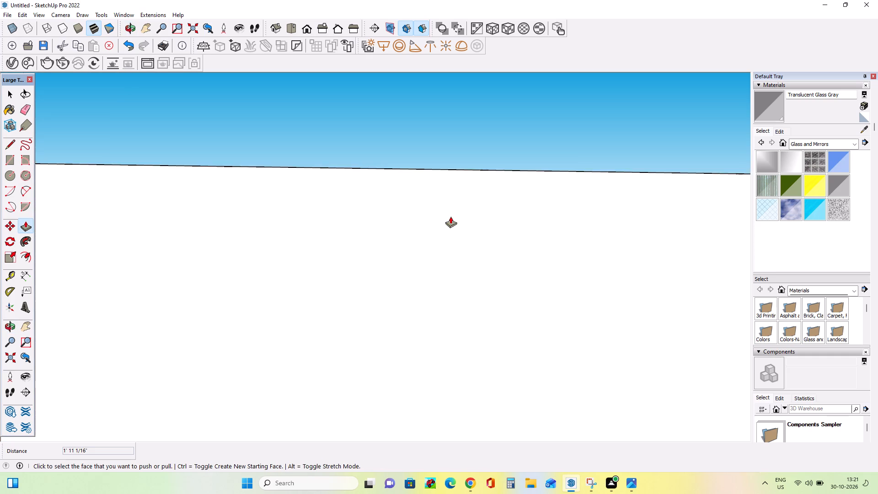
{"action": "scroll", "coordinate": [450, 216], "scroll_direction": "down", "scroll_amount": 20}
{"action": "scroll", "coordinate": [450, 216], "scroll_direction": "down", "scroll_amount": 5}
{"action": "scroll", "coordinate": [457, 234], "scroll_direction": "up", "scroll_amount": 1}
{"action": "scroll", "coordinate": [457, 234], "scroll_direction": "down", "scroll_amount": 2}
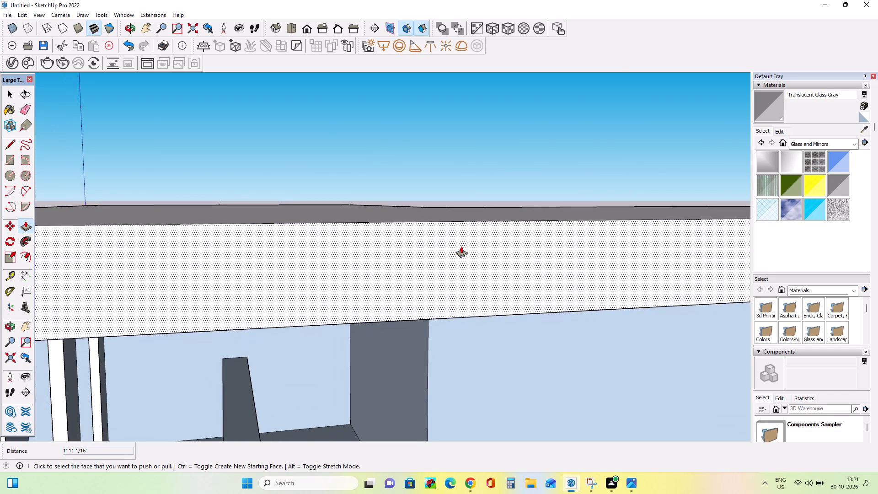
{"action": "scroll", "coordinate": [461, 246], "scroll_direction": "down", "scroll_amount": 1}
{"action": "middle_click_drag", "start_coordinate": [460, 256], "coordinate": [434, 365]}
{"action": "scroll", "coordinate": [434, 365], "scroll_direction": "down", "scroll_amount": 18}
{"action": "middle_click_drag", "start_coordinate": [642, 302], "coordinate": [604, 302]}
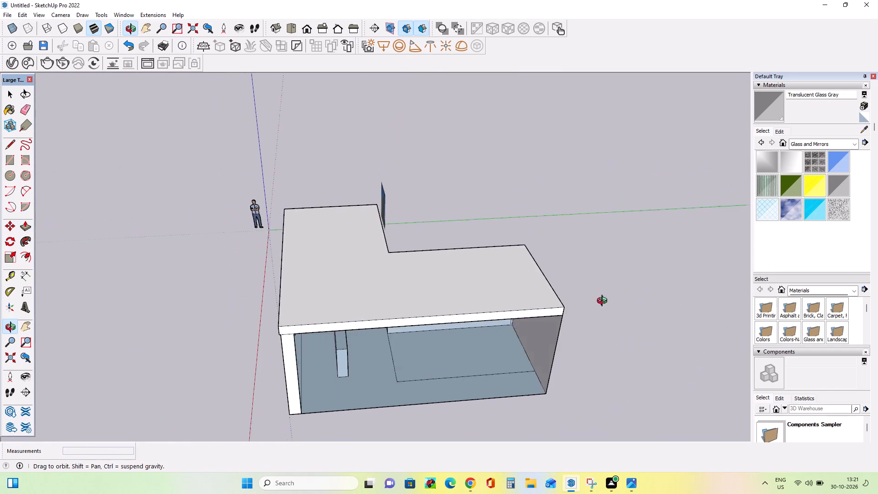
{"action": "middle_click_drag", "start_coordinate": [604, 302], "coordinate": [111, 301]}
{"action": "left_click_drag", "start_coordinate": [286, 322], "coordinate": [396, 371]}
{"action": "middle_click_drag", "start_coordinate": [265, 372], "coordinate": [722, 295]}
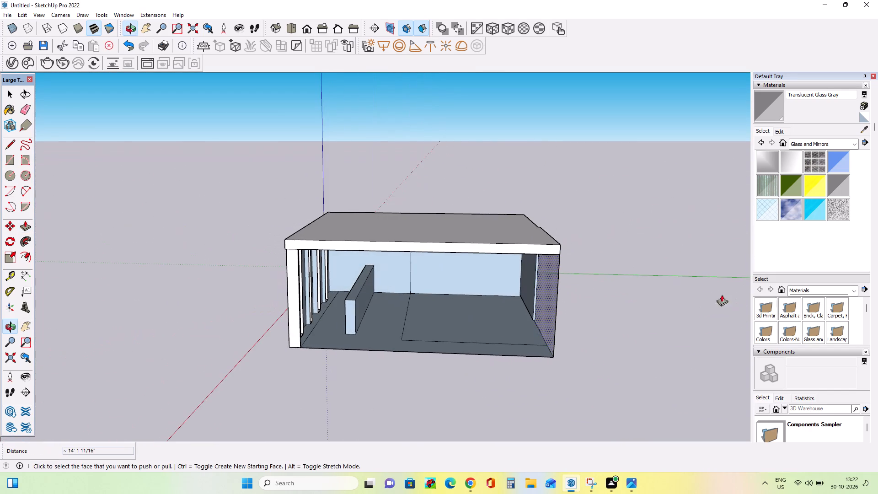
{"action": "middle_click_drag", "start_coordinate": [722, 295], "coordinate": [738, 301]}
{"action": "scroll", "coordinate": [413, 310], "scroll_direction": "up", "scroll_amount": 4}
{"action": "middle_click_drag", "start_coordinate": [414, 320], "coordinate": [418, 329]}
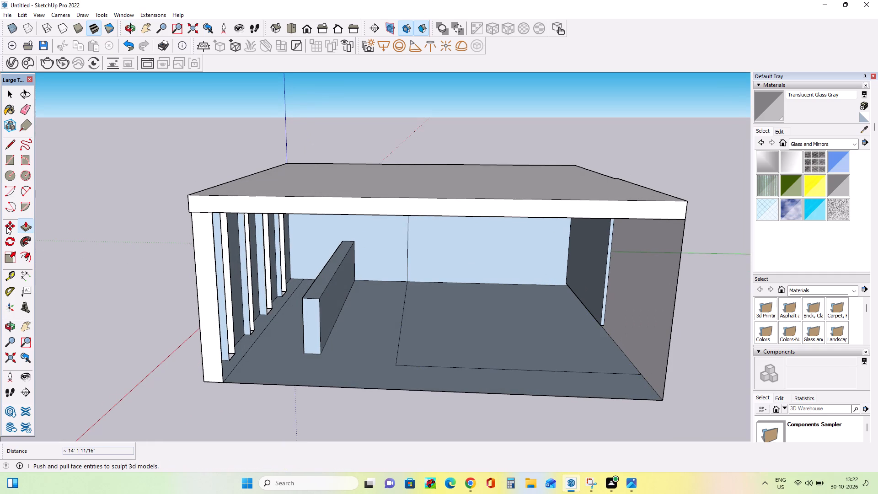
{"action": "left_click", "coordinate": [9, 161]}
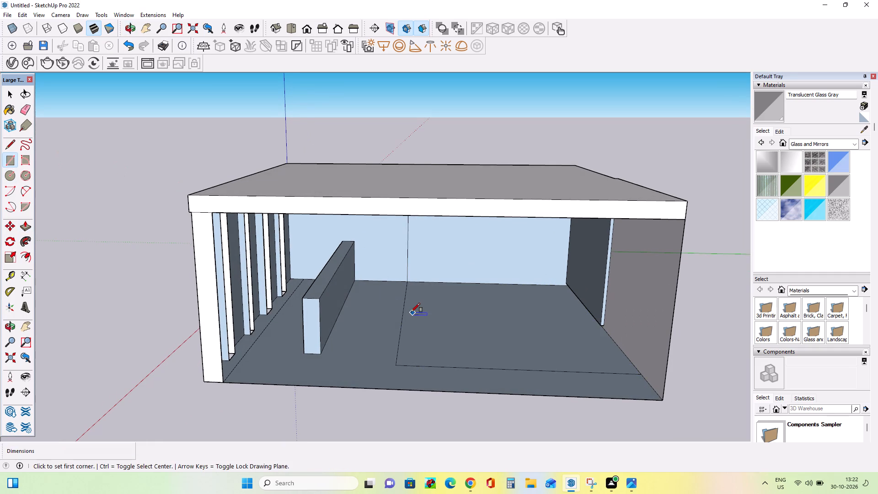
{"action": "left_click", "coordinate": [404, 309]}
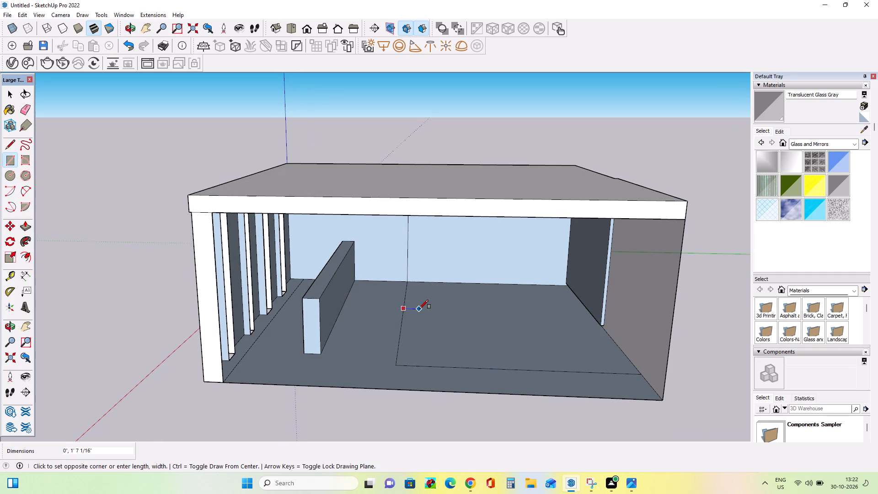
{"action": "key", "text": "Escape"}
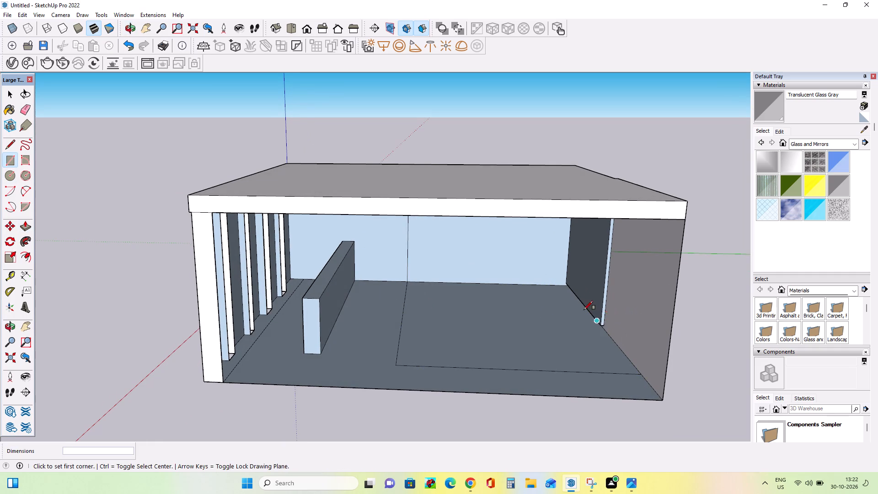
Push/Pull the rear corner's side wall inward by about 18' 3 3/16", to the seam on the rear wall.
{"action": "middle_click_drag", "start_coordinate": [586, 302], "coordinate": [562, 281]}
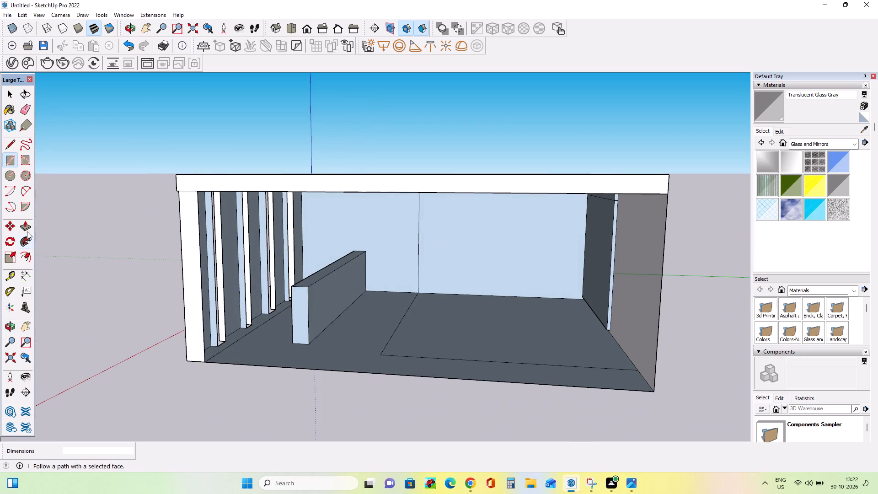
{"action": "left_click", "coordinate": [27, 225]}
{"action": "left_click_drag", "start_coordinate": [598, 260], "coordinate": [405, 301]}
Push/Pull the recessed floor slab at the rear corner up 11' 2 7/16" to the underside of the upper band.
{"action": "middle_click_drag", "start_coordinate": [601, 327], "coordinate": [268, 319]}
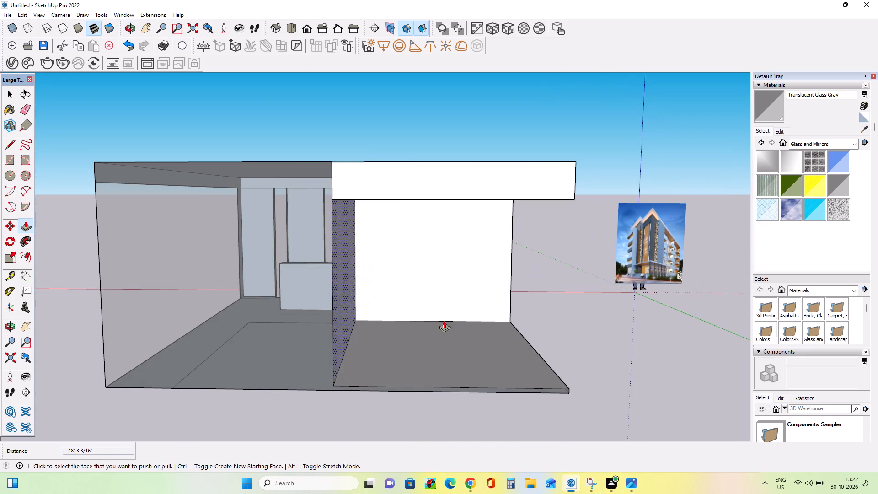
{"action": "left_click", "coordinate": [454, 366]}
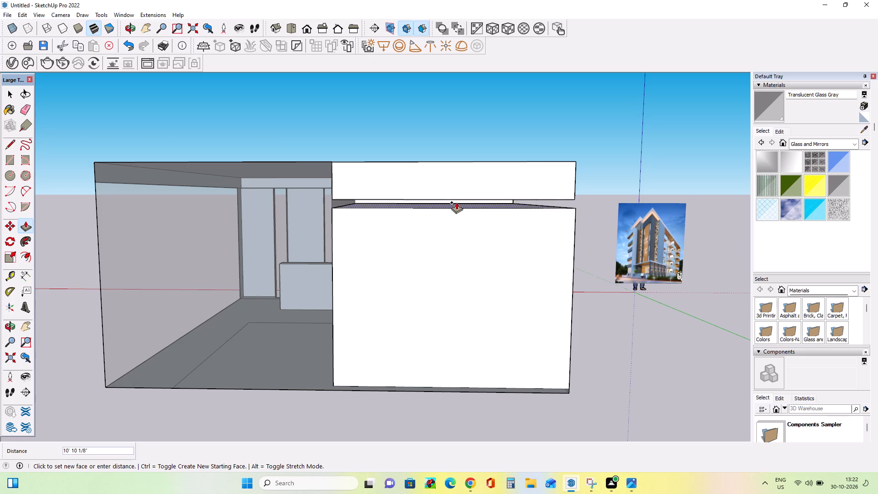
{"action": "left_click", "coordinate": [459, 200]}
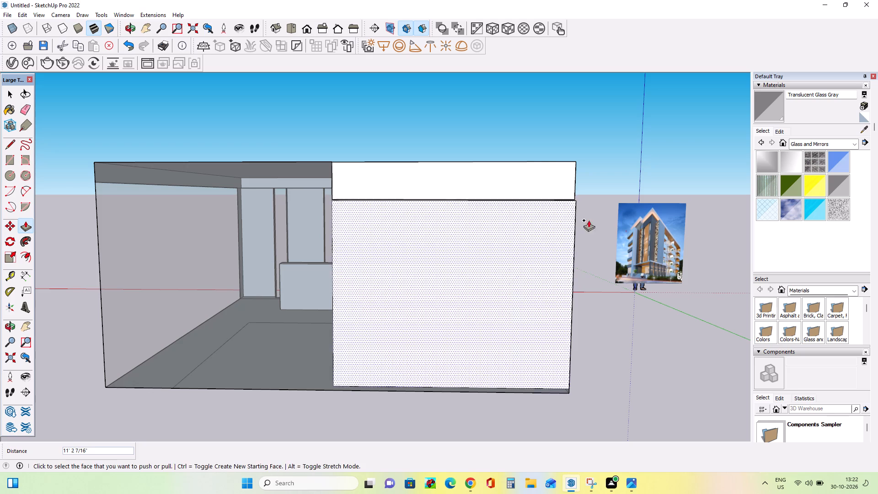
Push/Pull the upper band's face above the raised corner block outward by about 3 1/4".
{"action": "middle_click_drag", "start_coordinate": [632, 232], "coordinate": [455, 275]}
{"action": "scroll", "coordinate": [196, 293], "scroll_direction": "up", "scroll_amount": 7}
{"action": "left_click_drag", "start_coordinate": [246, 263], "coordinate": [237, 281]}
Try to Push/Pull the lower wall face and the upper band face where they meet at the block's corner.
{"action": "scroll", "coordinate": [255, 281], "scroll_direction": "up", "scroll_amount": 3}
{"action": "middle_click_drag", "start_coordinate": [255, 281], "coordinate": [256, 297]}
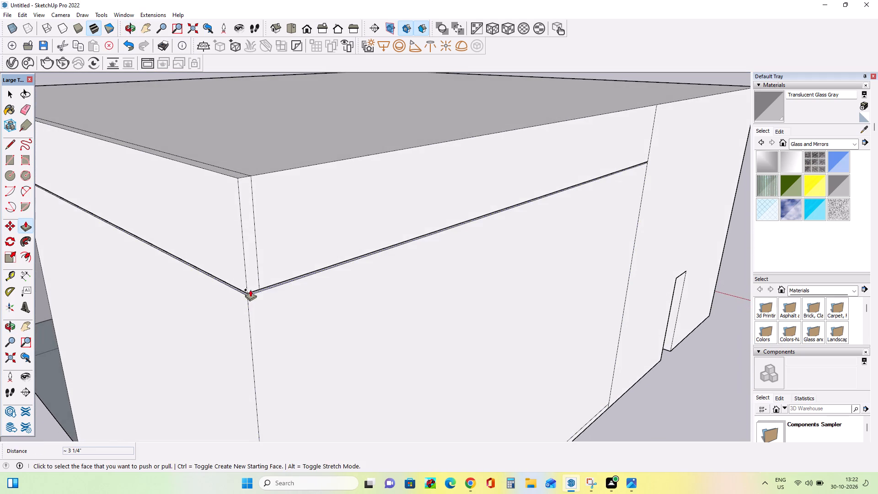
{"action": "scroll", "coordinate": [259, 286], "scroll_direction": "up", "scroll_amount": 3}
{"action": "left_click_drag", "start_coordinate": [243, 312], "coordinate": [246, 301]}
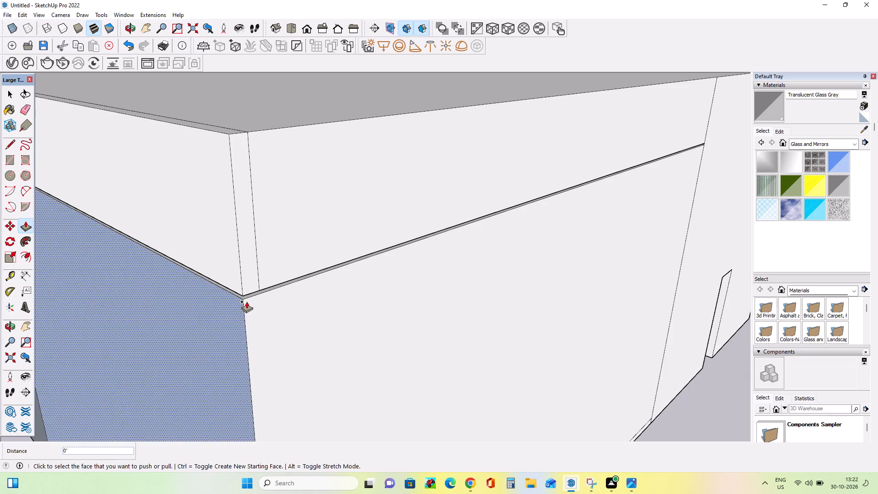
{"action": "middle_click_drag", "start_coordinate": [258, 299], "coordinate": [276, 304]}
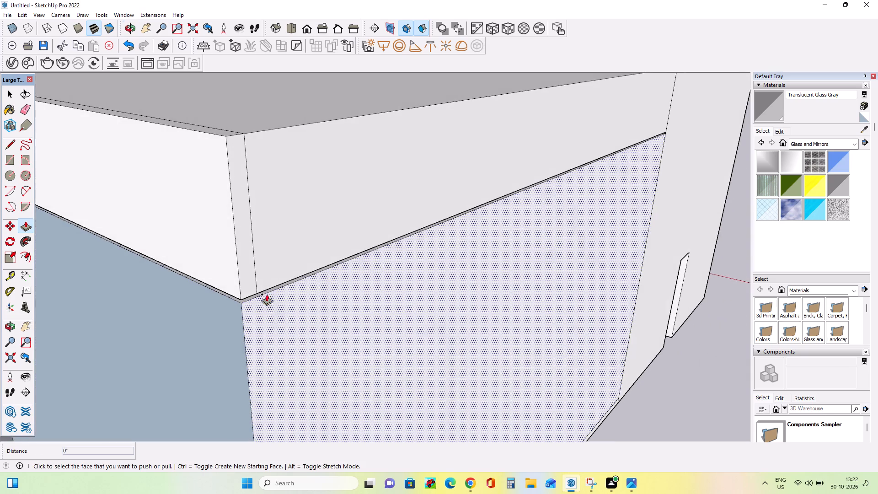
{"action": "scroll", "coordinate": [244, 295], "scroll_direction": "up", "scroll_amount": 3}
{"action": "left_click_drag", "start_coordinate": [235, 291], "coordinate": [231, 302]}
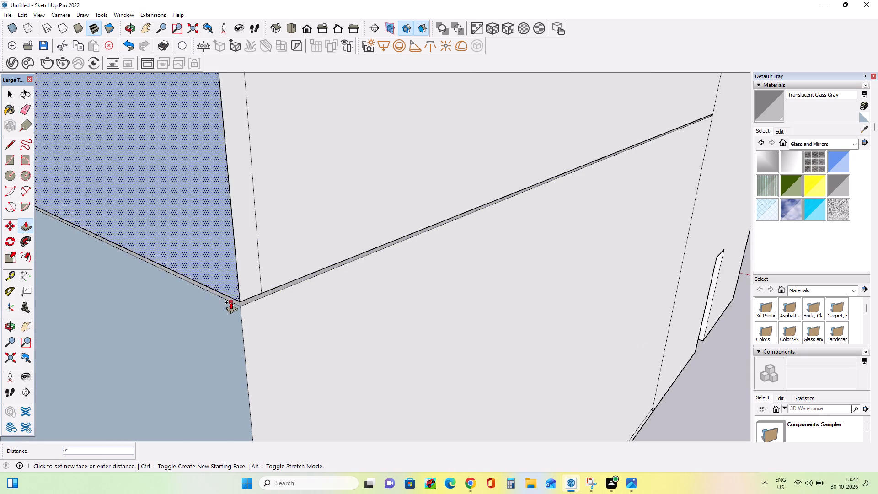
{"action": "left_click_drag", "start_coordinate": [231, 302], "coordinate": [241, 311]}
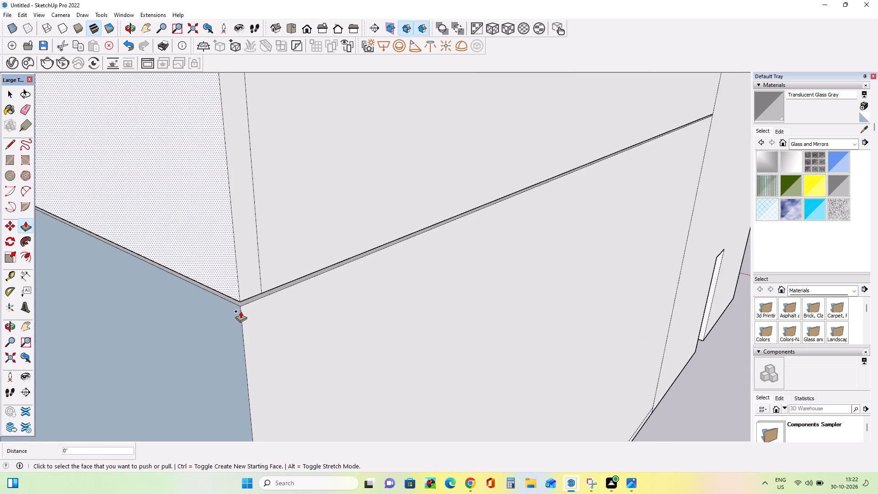
Push/Pull the upper band's face outward by another 3/4" at the block's corner.
{"action": "scroll", "coordinate": [241, 311], "scroll_direction": "up", "scroll_amount": 3}
{"action": "left_click_drag", "start_coordinate": [234, 290], "coordinate": [230, 298]}
{"action": "scroll", "coordinate": [255, 285], "scroll_direction": "up", "scroll_amount": 3}
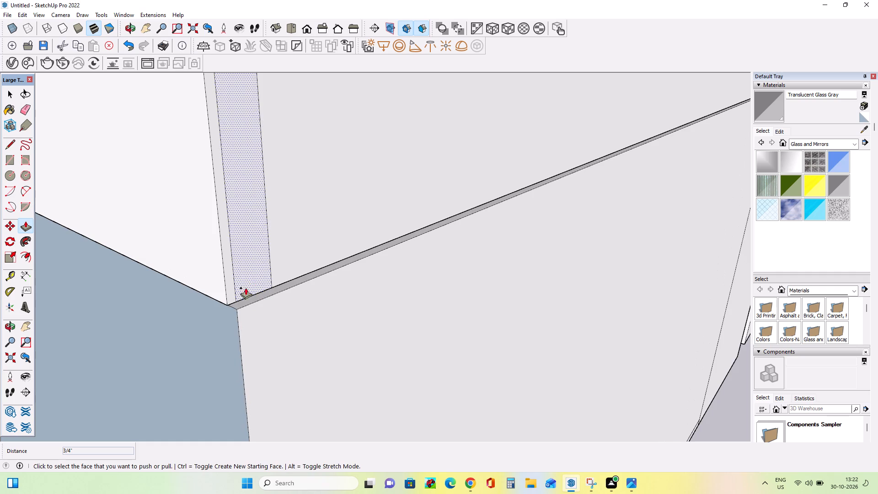
{"action": "left_click_drag", "start_coordinate": [231, 295], "coordinate": [234, 322]}
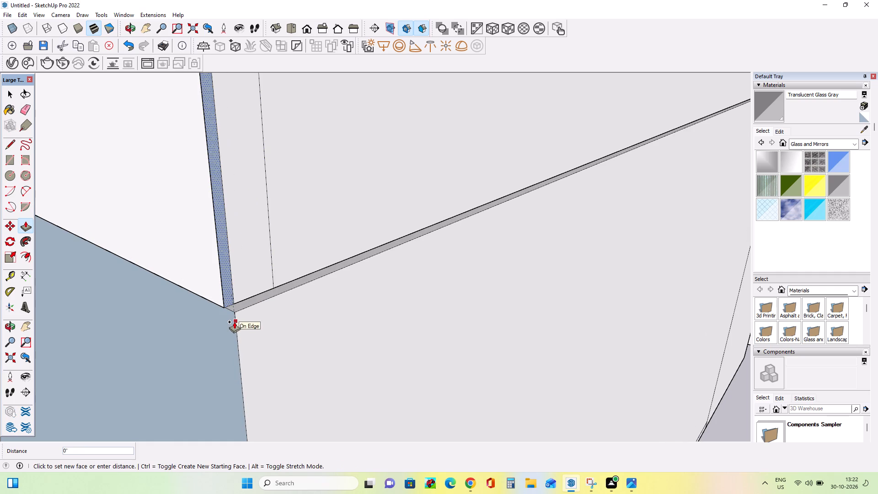
{"action": "left_click_drag", "start_coordinate": [234, 322], "coordinate": [235, 323]}
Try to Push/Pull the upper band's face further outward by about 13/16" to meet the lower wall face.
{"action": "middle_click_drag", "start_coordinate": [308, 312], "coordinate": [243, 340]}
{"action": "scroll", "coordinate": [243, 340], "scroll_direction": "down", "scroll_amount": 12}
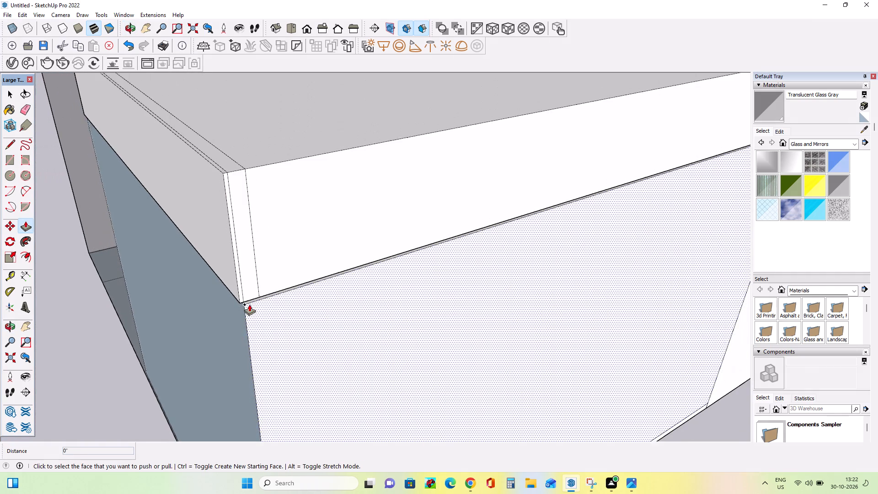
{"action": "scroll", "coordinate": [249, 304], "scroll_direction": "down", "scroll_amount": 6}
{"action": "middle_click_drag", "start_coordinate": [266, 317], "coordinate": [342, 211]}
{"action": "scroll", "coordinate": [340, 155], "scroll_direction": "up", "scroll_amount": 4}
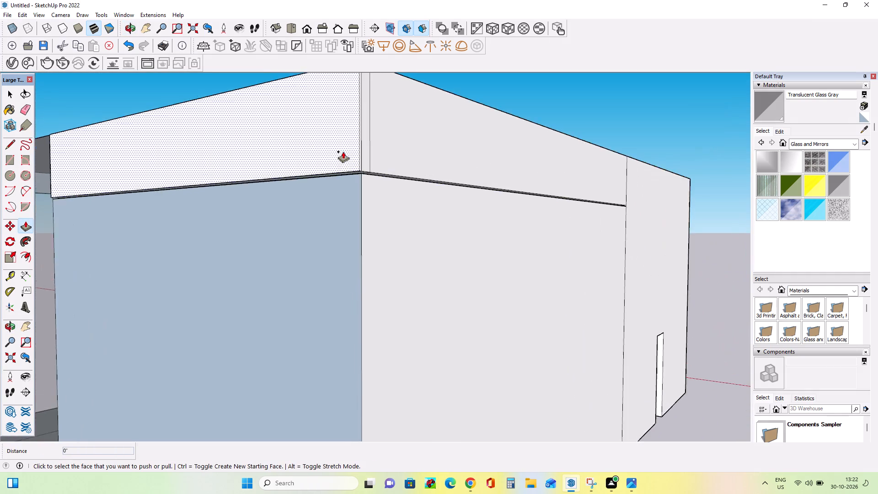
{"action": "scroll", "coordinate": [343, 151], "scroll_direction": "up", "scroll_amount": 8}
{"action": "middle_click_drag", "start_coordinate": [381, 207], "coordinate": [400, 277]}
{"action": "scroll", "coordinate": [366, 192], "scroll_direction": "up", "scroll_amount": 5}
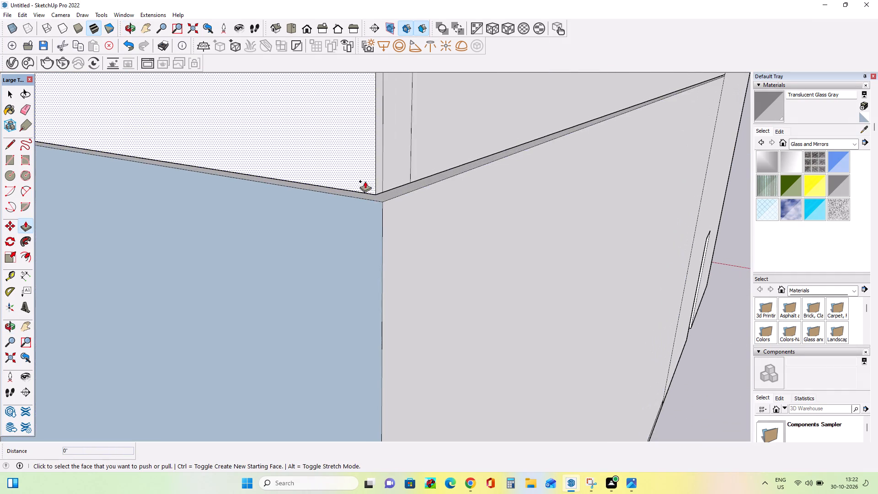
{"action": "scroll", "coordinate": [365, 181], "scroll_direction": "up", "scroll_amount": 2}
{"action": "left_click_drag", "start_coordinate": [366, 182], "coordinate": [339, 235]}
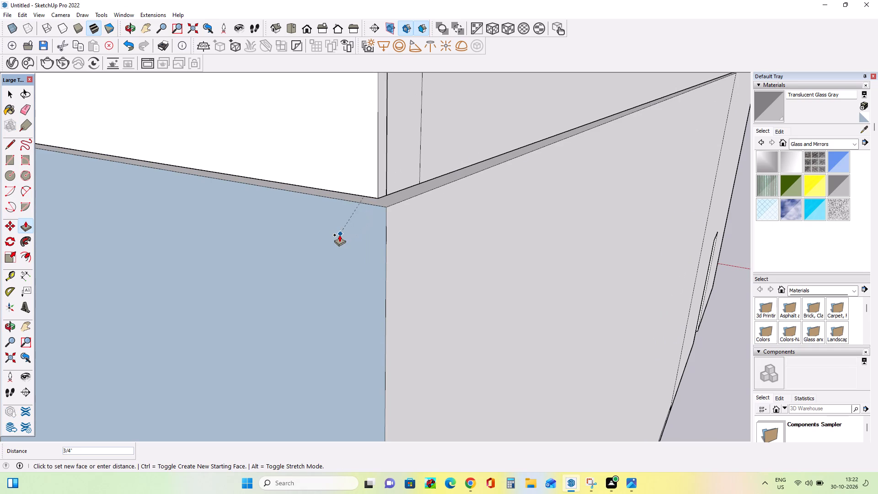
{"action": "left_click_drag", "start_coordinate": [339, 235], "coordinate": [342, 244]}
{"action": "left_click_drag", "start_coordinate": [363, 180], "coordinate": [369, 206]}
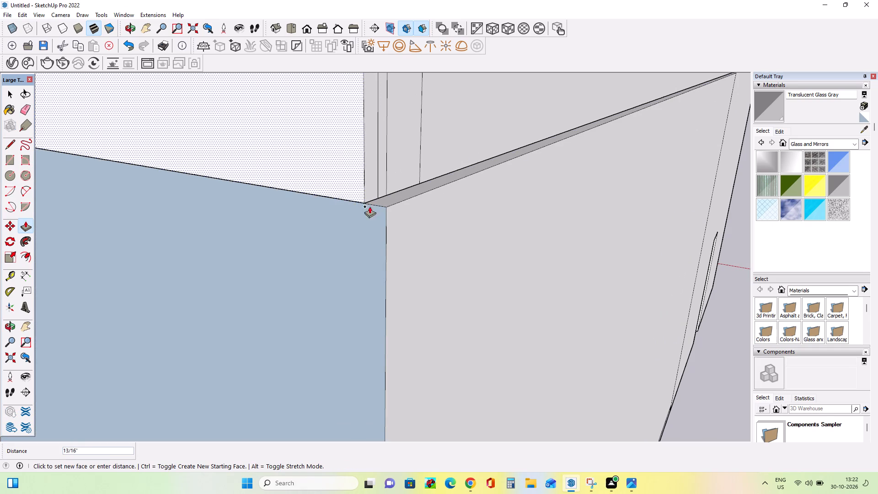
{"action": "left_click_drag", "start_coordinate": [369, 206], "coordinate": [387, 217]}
Push/Pull the corner block's lower side wall slightly outward, past the upper band's side.
{"action": "middle_click_drag", "start_coordinate": [420, 219], "coordinate": [420, 256]}
{"action": "scroll", "coordinate": [420, 256], "scroll_direction": "down", "scroll_amount": 9}
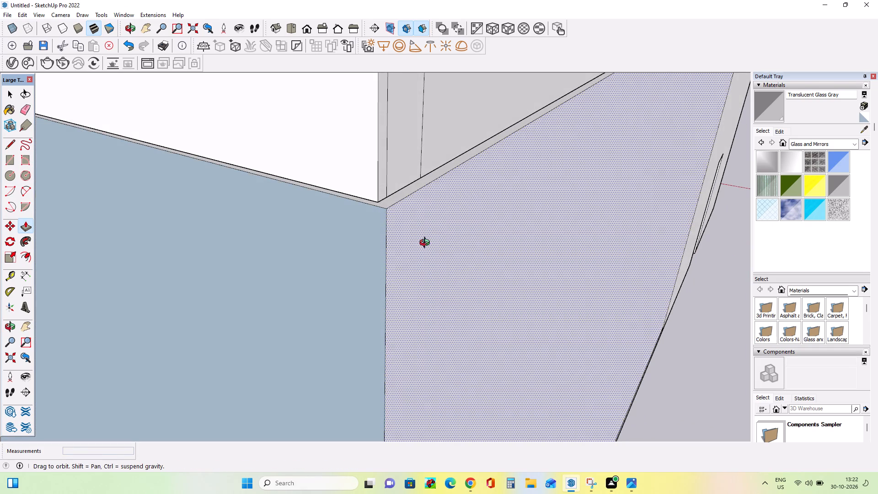
{"action": "scroll", "coordinate": [427, 244], "scroll_direction": "down", "scroll_amount": 20}
{"action": "scroll", "coordinate": [427, 244], "scroll_direction": "down", "scroll_amount": 4}
{"action": "left_click_drag", "start_coordinate": [431, 263], "coordinate": [440, 271]}
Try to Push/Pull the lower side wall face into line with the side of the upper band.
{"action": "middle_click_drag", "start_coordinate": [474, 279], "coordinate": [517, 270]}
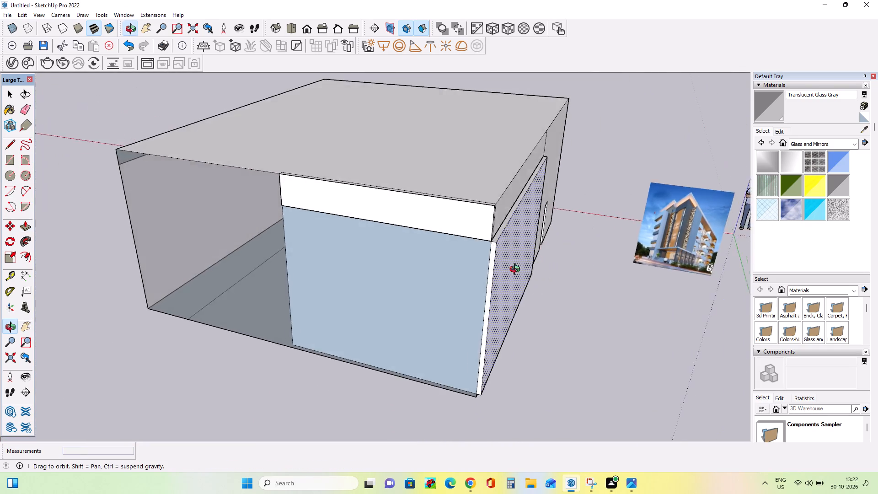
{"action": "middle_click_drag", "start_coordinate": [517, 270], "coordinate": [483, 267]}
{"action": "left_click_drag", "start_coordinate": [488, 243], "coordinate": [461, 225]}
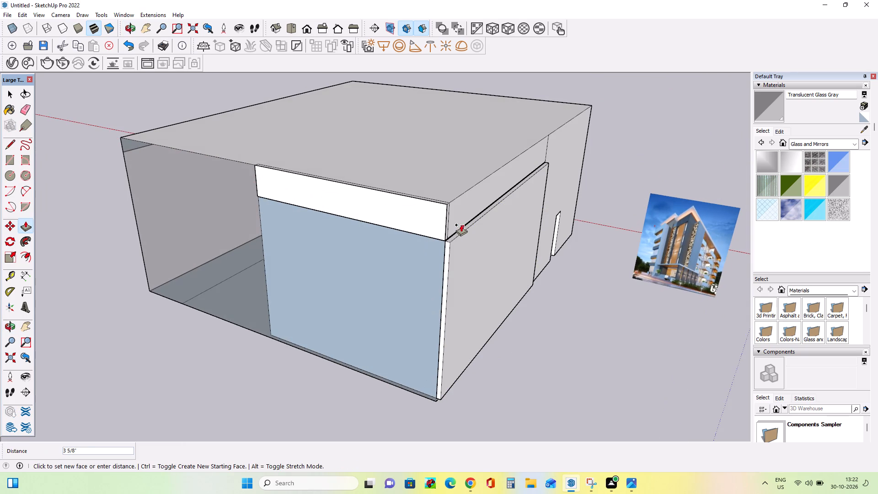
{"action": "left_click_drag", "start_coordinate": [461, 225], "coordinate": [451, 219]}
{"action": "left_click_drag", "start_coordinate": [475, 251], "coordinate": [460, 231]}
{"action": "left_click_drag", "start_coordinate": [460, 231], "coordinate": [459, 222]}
Push/Pull the narrow end face of the protruding lower side wall outward by about 3 1/4".
{"action": "scroll", "coordinate": [449, 268], "scroll_direction": "up", "scroll_amount": 7}
{"action": "left_click_drag", "start_coordinate": [447, 265], "coordinate": [445, 262]}
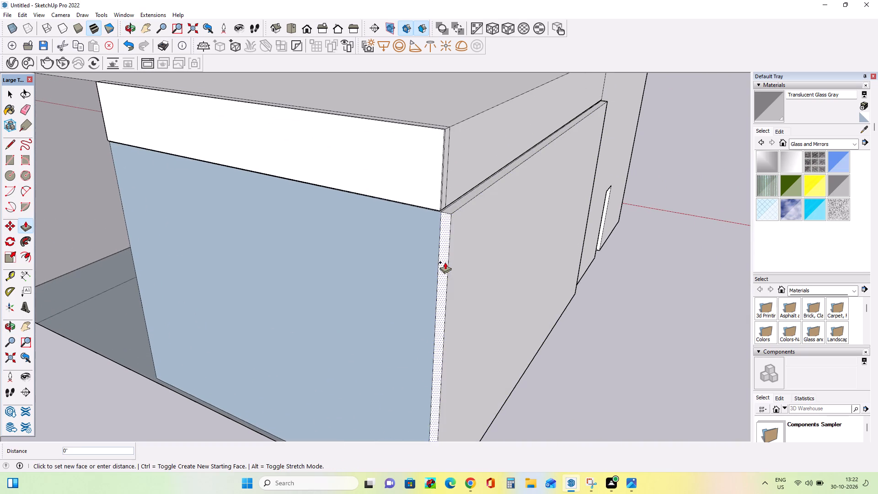
{"action": "left_click_drag", "start_coordinate": [445, 262], "coordinate": [446, 188]}
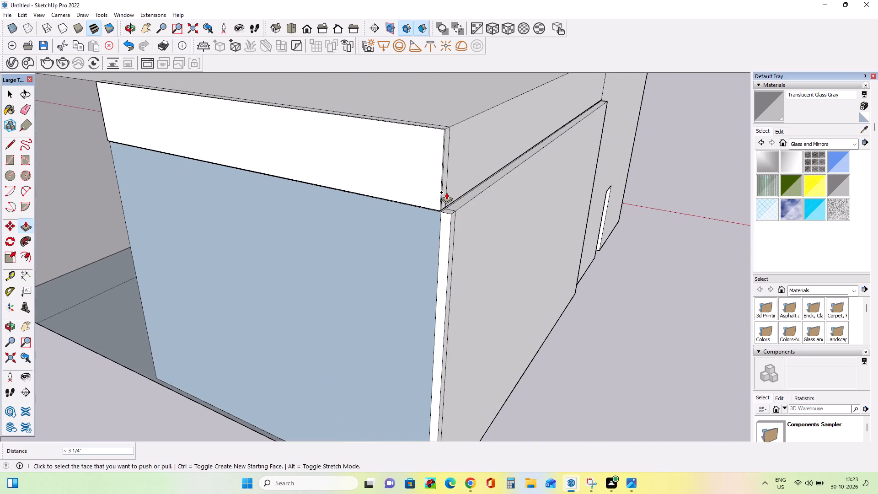
Push/Pull the narrow lower wall face beside the translucent side wall by about 4 13/16".
{"action": "middle_click_drag", "start_coordinate": [488, 264], "coordinate": [684, 241]}
{"action": "middle_click_drag", "start_coordinate": [483, 245], "coordinate": [742, 210]}
{"action": "scroll", "coordinate": [604, 217], "scroll_direction": "down", "scroll_amount": 3}
{"action": "left_click_drag", "start_coordinate": [604, 217], "coordinate": [524, 221]}
{"action": "scroll", "coordinate": [604, 217], "scroll_direction": "down", "scroll_amount": 17}
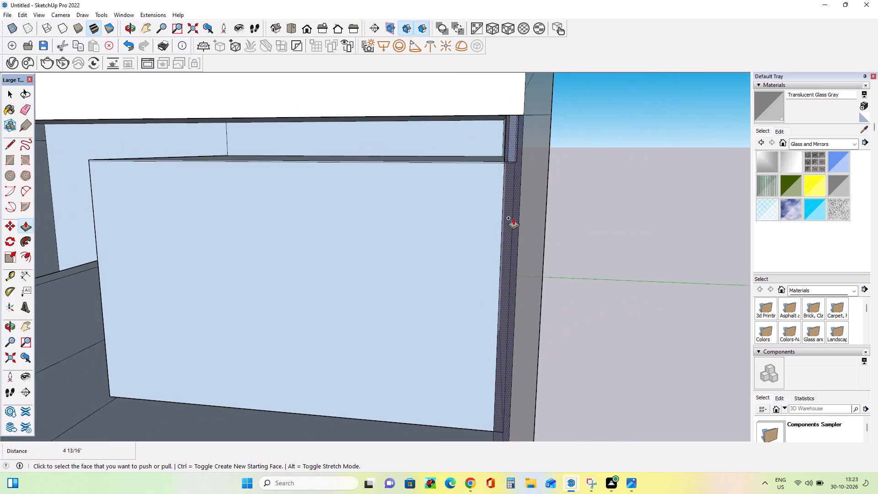
Push/Pull the recessed strip above the interior wall forward by about 1' 9 7/8" to meet the wall face.
{"action": "scroll", "coordinate": [513, 218], "scroll_direction": "down", "scroll_amount": 3}
{"action": "middle_click_drag", "start_coordinate": [517, 221], "coordinate": [538, 203]}
{"action": "scroll", "coordinate": [435, 176], "scroll_direction": "up", "scroll_amount": 4}
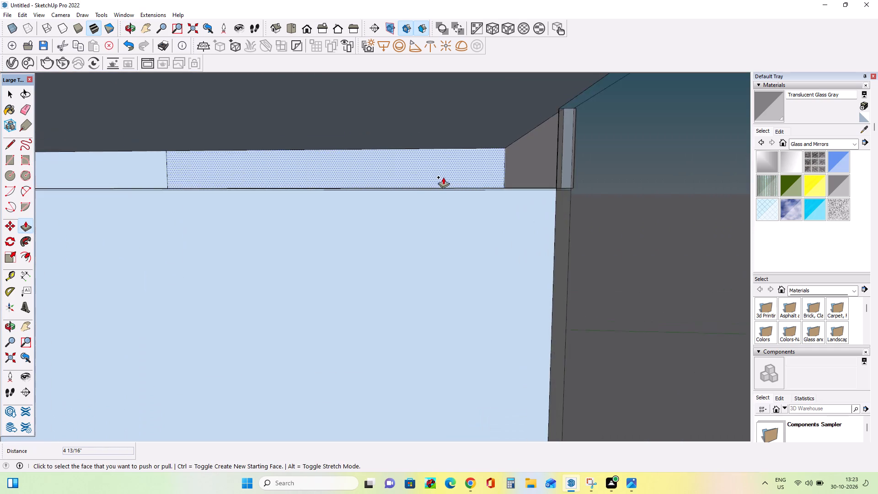
{"action": "middle_click_drag", "start_coordinate": [444, 185], "coordinate": [448, 197]}
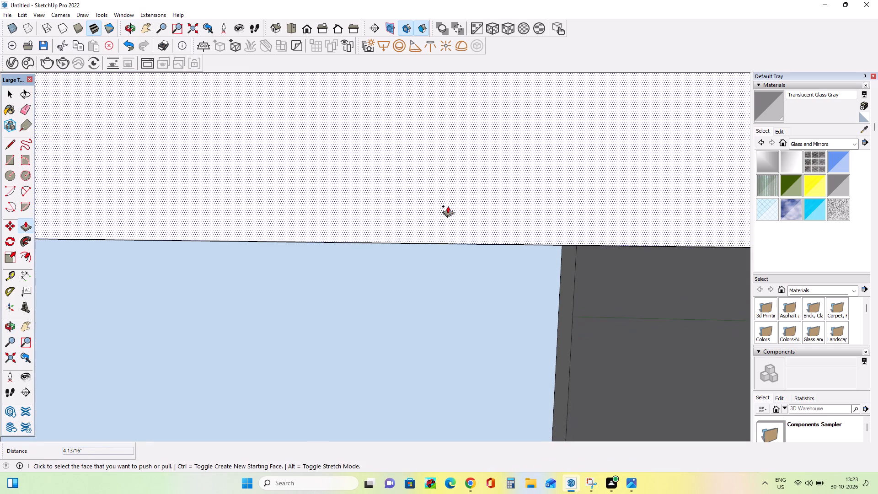
{"action": "middle_click_drag", "start_coordinate": [445, 226], "coordinate": [447, 195]}
{"action": "left_click_drag", "start_coordinate": [447, 269], "coordinate": [447, 220]}
{"action": "scroll", "coordinate": [499, 236], "scroll_direction": "down", "scroll_amount": 14}
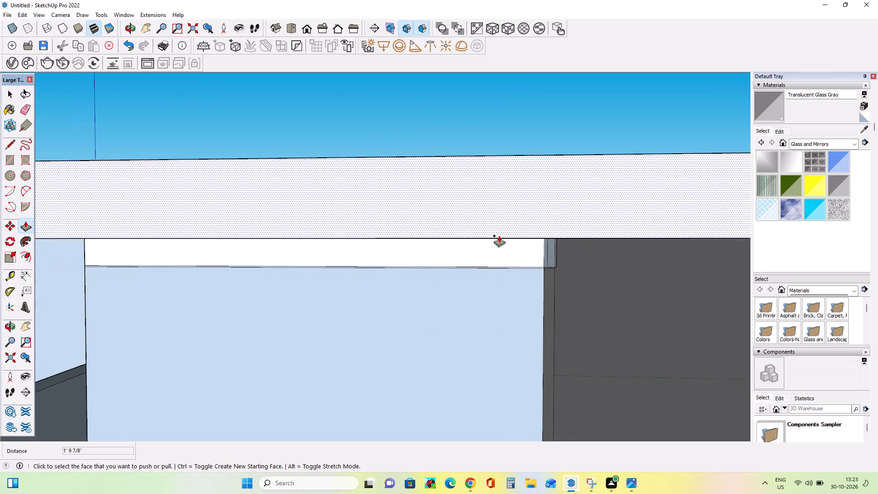
{"action": "scroll", "coordinate": [499, 236], "scroll_direction": "down", "scroll_amount": 18}
Examine the corner block, translucent side wall and open side from around the building.
{"action": "middle_click_drag", "start_coordinate": [661, 256], "coordinate": [483, 285]}
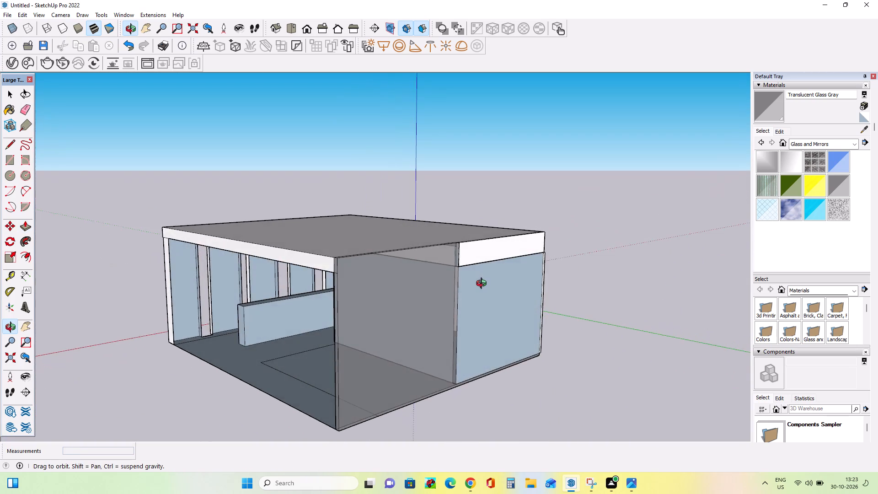
{"action": "middle_click_drag", "start_coordinate": [483, 285], "coordinate": [376, 310]}
{"action": "scroll", "coordinate": [379, 309], "scroll_direction": "up", "scroll_amount": 9}
{"action": "middle_click_drag", "start_coordinate": [381, 309], "coordinate": [463, 287]}
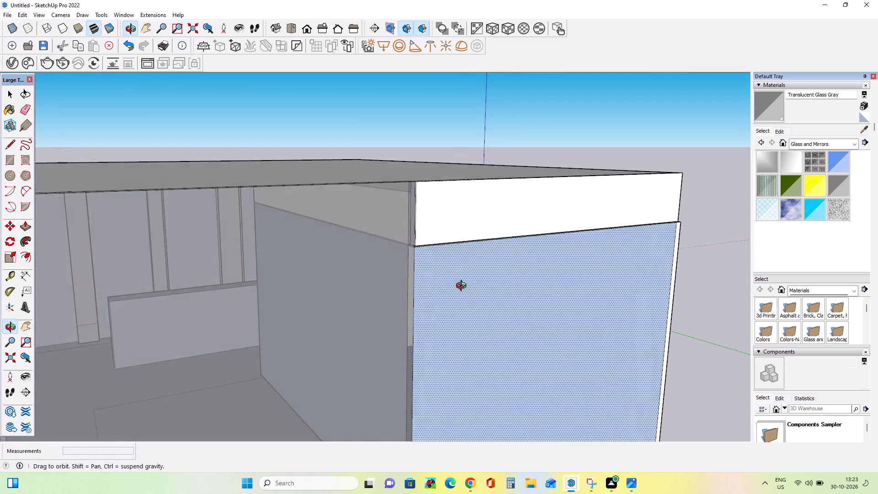
{"action": "middle_click_drag", "start_coordinate": [463, 287], "coordinate": [542, 268]}
{"action": "scroll", "coordinate": [542, 268], "scroll_direction": "down", "scroll_amount": 13}
{"action": "middle_click_drag", "start_coordinate": [496, 286], "coordinate": [629, 318]}
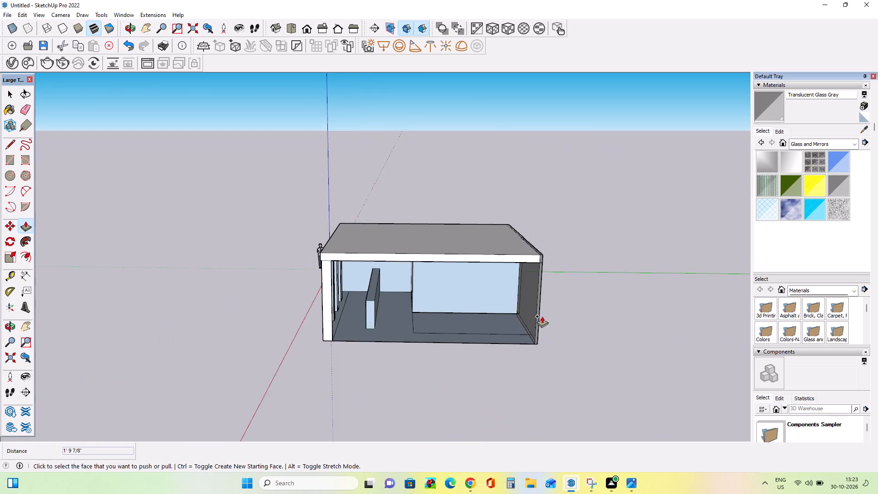
Paint the inner and outer faces of the translucent side wall with 0010_Snow from the Colors-Named collection.
{"action": "scroll", "coordinate": [508, 315], "scroll_direction": "up", "scroll_amount": 8}
{"action": "middle_click_drag", "start_coordinate": [508, 314], "coordinate": [514, 307]}
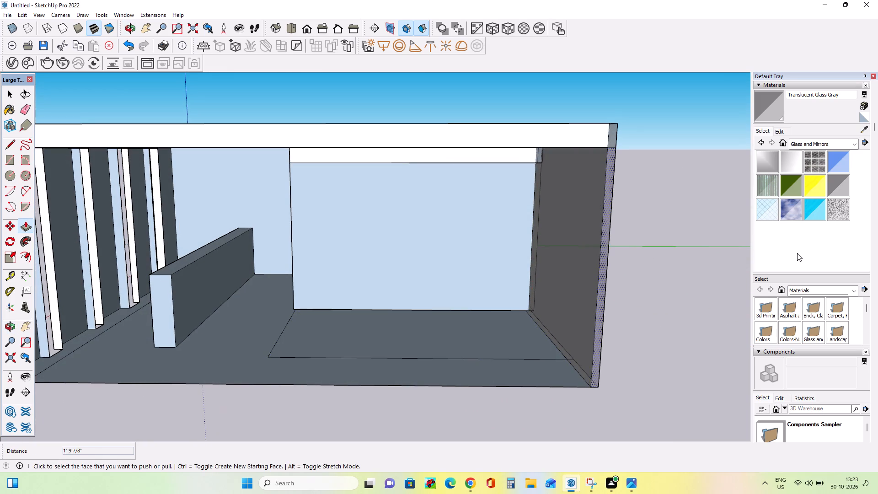
{"action": "left_click", "coordinate": [842, 188]}
{"action": "left_click", "coordinate": [814, 144]}
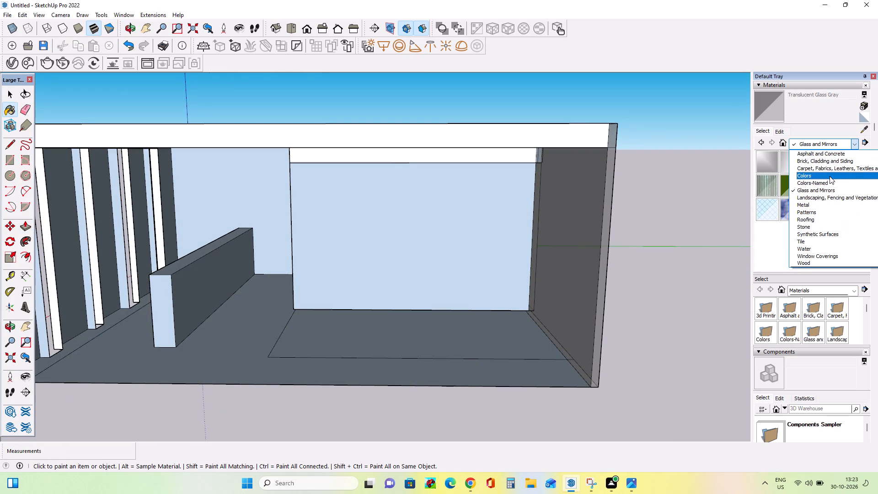
{"action": "left_click", "coordinate": [832, 183]}
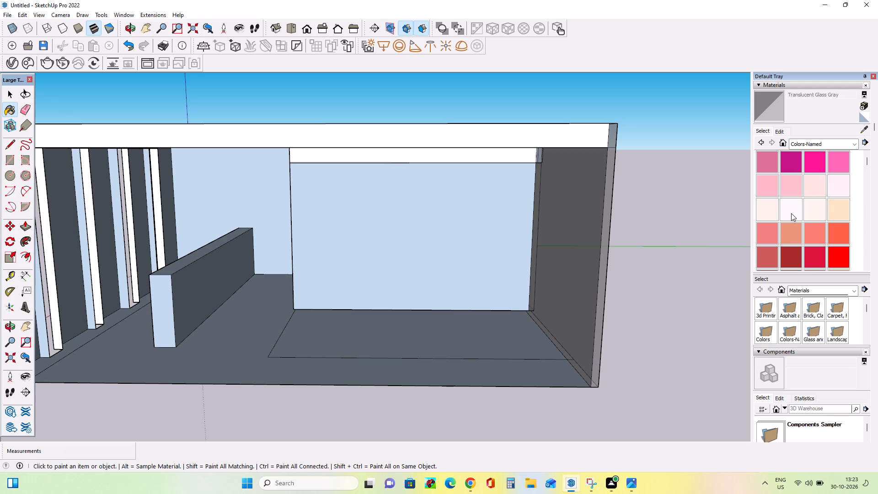
{"action": "left_click", "coordinate": [791, 213]}
{"action": "left_click", "coordinate": [586, 270]}
{"action": "middle_click_drag", "start_coordinate": [644, 275], "coordinate": [455, 324]}
{"action": "left_click", "coordinate": [391, 340]}
Paint the narrow end face of the side wall at the open side with 0010_Snow.
{"action": "middle_click_drag", "start_coordinate": [458, 335], "coordinate": [692, 300]}
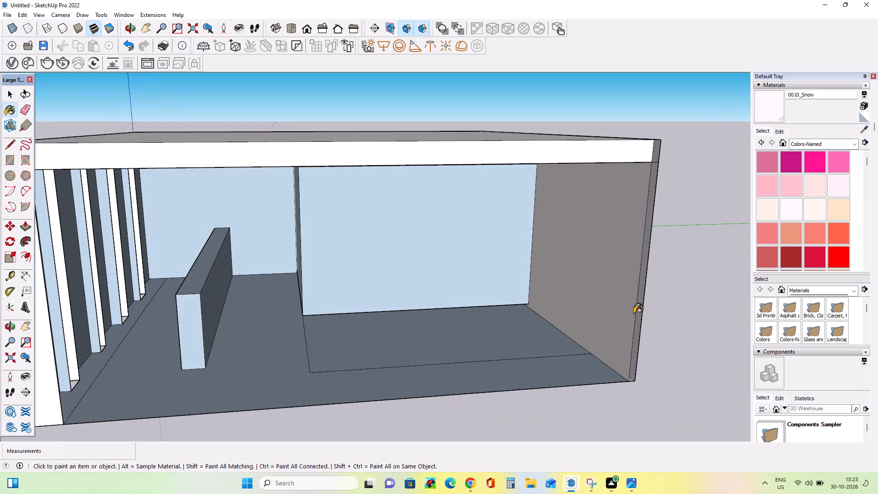
{"action": "left_click", "coordinate": [639, 316]}
{"action": "middle_click_drag", "start_coordinate": [647, 333], "coordinate": [626, 347]}
{"action": "left_click", "coordinate": [611, 317]}
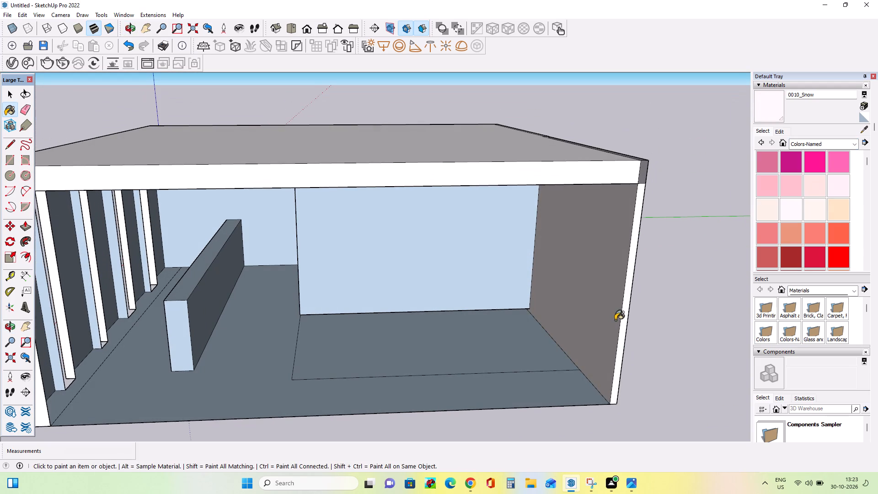
{"action": "left_click", "coordinate": [615, 320]}
Paint the corner block's lower outer wall, next to the side wall, with 0010_Snow.
{"action": "middle_click_drag", "start_coordinate": [603, 328], "coordinate": [427, 319]}
{"action": "left_click", "coordinate": [482, 319]}
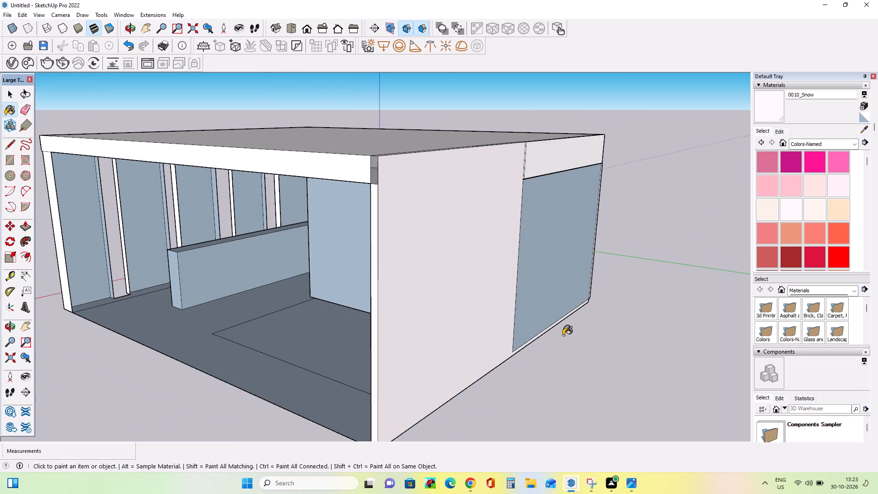
{"action": "middle_click_drag", "start_coordinate": [563, 335], "coordinate": [462, 339]}
{"action": "left_click", "coordinate": [521, 333]}
Draw a floor rectangle about 3' 5 3/8" by 9' 10 15/16" in the interior corner between back wall and side wall.
{"action": "middle_click_drag", "start_coordinate": [535, 346], "coordinate": [651, 343]}
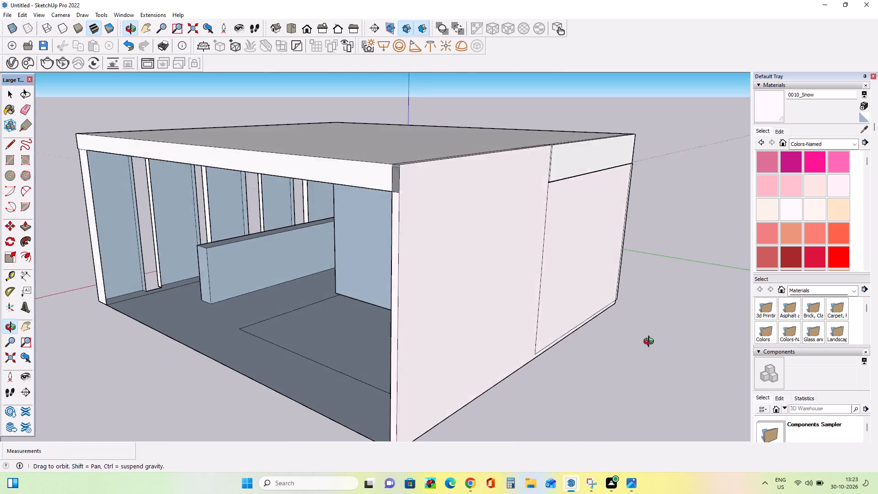
{"action": "middle_click_drag", "start_coordinate": [651, 343], "coordinate": [701, 325]}
{"action": "scroll", "coordinate": [711, 323], "scroll_direction": "down", "scroll_amount": 3}
{"action": "scroll", "coordinate": [665, 315], "scroll_direction": "down", "scroll_amount": 3}
{"action": "middle_click_drag", "start_coordinate": [431, 367], "coordinate": [535, 408]}
{"action": "scroll", "coordinate": [546, 342], "scroll_direction": "up", "scroll_amount": 3}
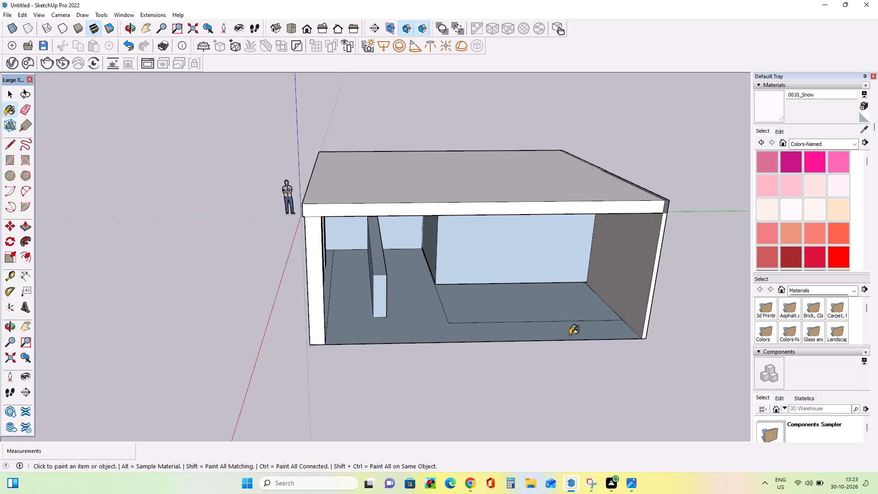
{"action": "scroll", "coordinate": [570, 335], "scroll_direction": "up", "scroll_amount": 3}
{"action": "middle_click_drag", "start_coordinate": [472, 342], "coordinate": [447, 291]}
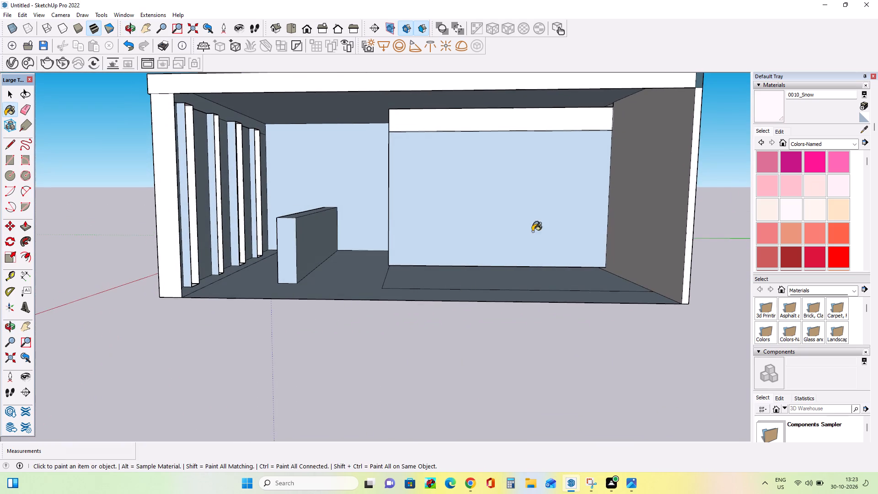
{"action": "middle_click_drag", "start_coordinate": [543, 252], "coordinate": [555, 295]}
{"action": "middle_click", "coordinate": [561, 344]}
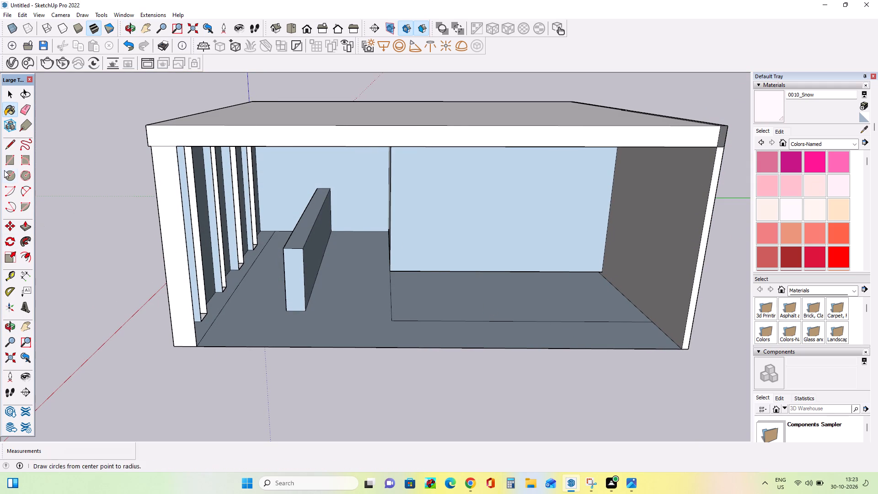
{"action": "left_click", "coordinate": [10, 153]}
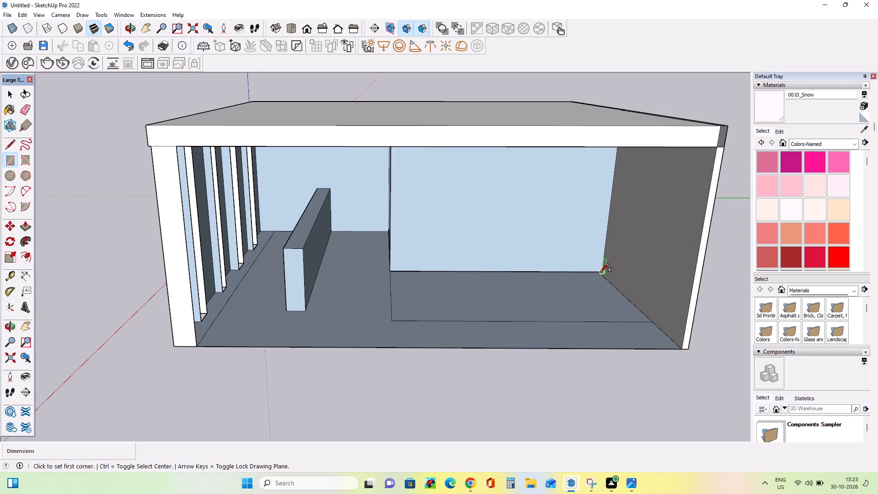
{"action": "left_click", "coordinate": [600, 272]}
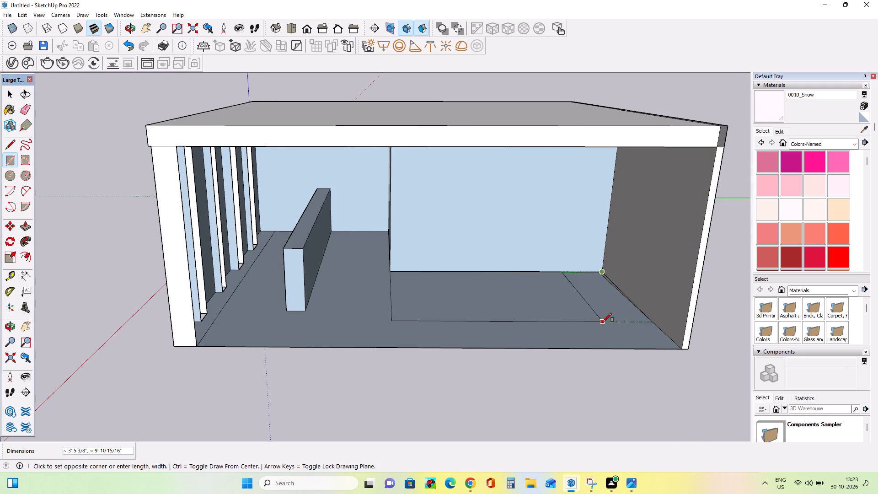
{"action": "left_click", "coordinate": [603, 322]}
Push/Pull the corner floor rectangle upward by about 3' 6 9/16" into a box.
{"action": "middle_click_drag", "start_coordinate": [623, 343], "coordinate": [632, 360]}
{"action": "middle_click_drag", "start_coordinate": [566, 279], "coordinate": [573, 288]}
{"action": "left_click", "coordinate": [24, 226]}
{"action": "left_click_drag", "start_coordinate": [612, 297], "coordinate": [611, 255]}
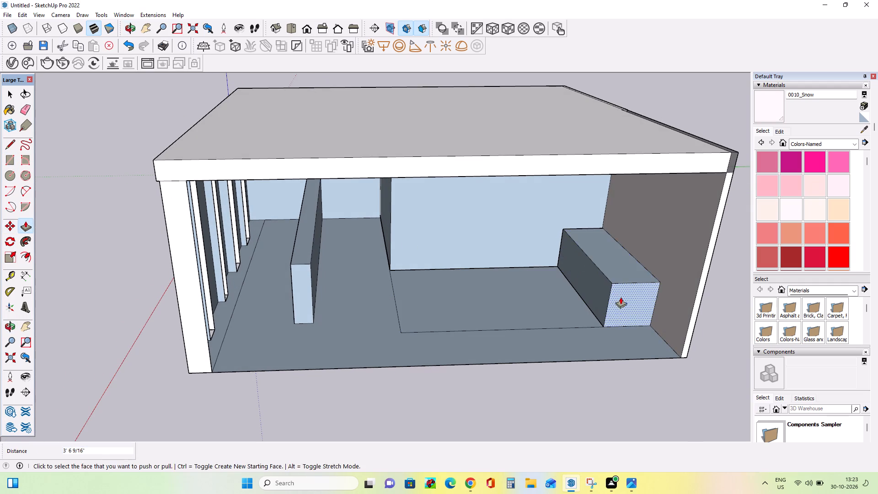
Push/Pull the front end of the corner box slightly back toward the interior wall to shorten it.
{"action": "middle_click_drag", "start_coordinate": [623, 289], "coordinate": [626, 271]}
{"action": "left_click_drag", "start_coordinate": [634, 292], "coordinate": [627, 273]}
Push/Pull the top of the corner box down by about 1' 1 15/16".
{"action": "left_click_drag", "start_coordinate": [607, 236], "coordinate": [605, 244]}
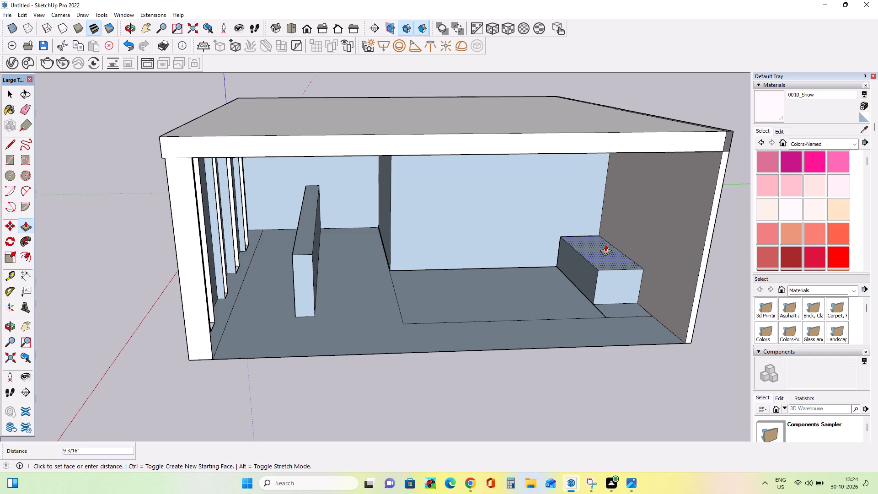
{"action": "left_click_drag", "start_coordinate": [605, 244], "coordinate": [605, 249]}
Offset the top face outline of the corner box inward by about 3" to form a rim.
{"action": "middle_click_drag", "start_coordinate": [682, 263], "coordinate": [685, 277]}
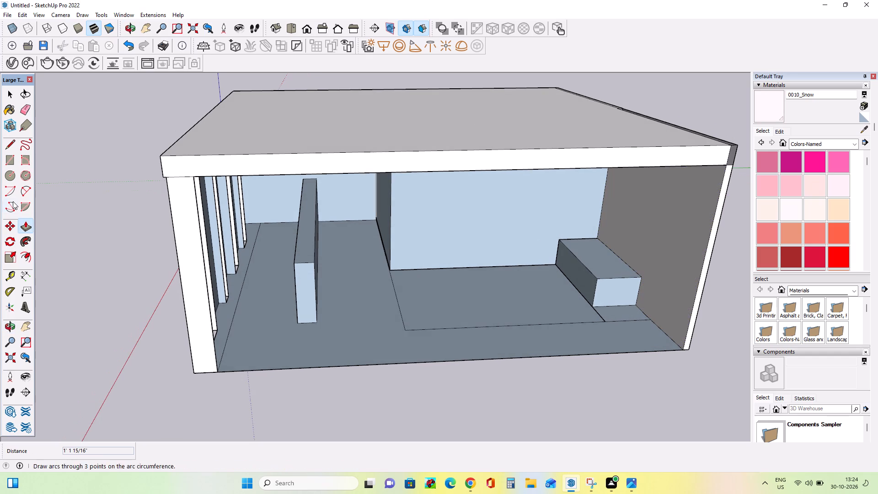
{"action": "left_click", "coordinate": [29, 252]}
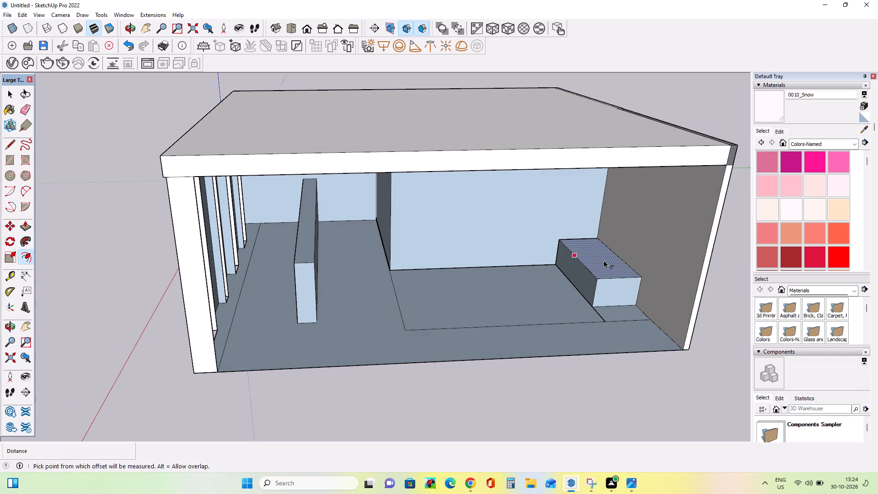
{"action": "left_click_drag", "start_coordinate": [604, 261], "coordinate": [619, 263]}
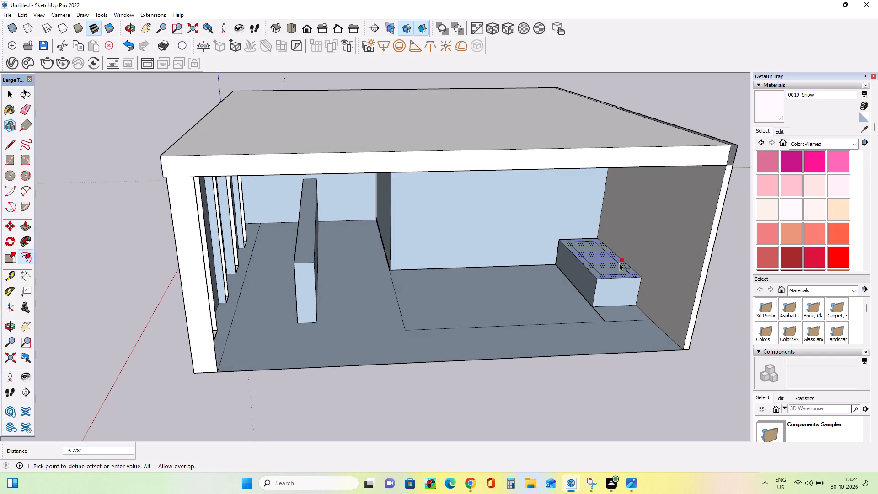
{"action": "left_click_drag", "start_coordinate": [619, 263], "coordinate": [621, 262]}
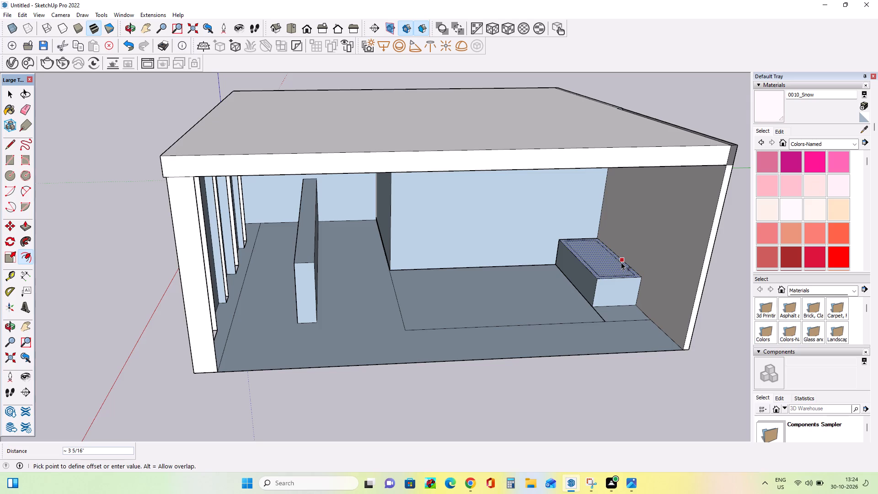
{"action": "left_click_drag", "start_coordinate": [621, 262], "coordinate": [621, 262]}
Push/Pull the inset top face down by about 1' 13/16" to hollow out the corner box.
{"action": "left_click", "coordinate": [25, 225]}
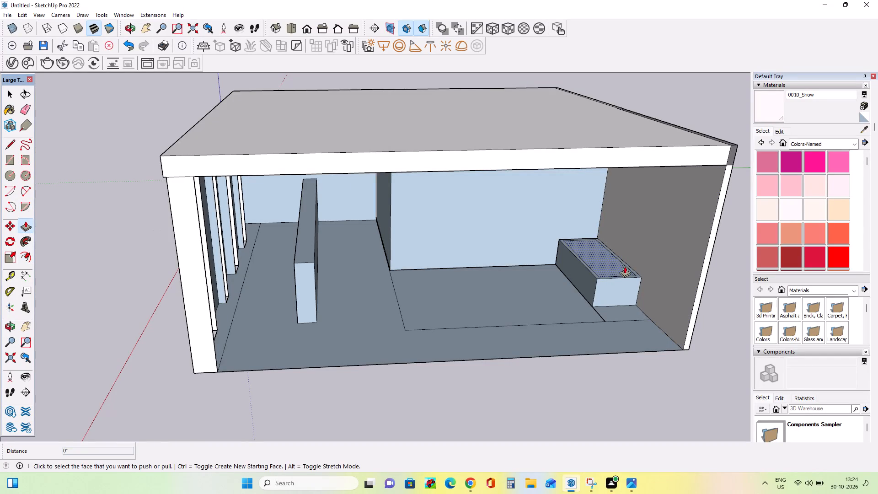
{"action": "left_click_drag", "start_coordinate": [619, 263], "coordinate": [618, 276]}
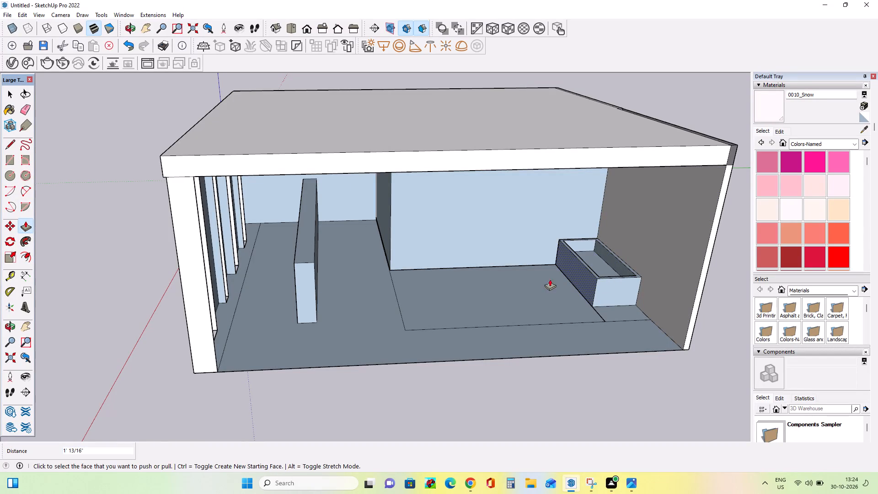
Erase the seam lines between the interior wall and the white strip above it to merge them.
{"action": "middle_click_drag", "start_coordinate": [539, 281], "coordinate": [535, 274]}
{"action": "scroll", "coordinate": [374, 306], "scroll_direction": "up", "scroll_amount": 2}
{"action": "middle_click_drag", "start_coordinate": [377, 308], "coordinate": [420, 309]}
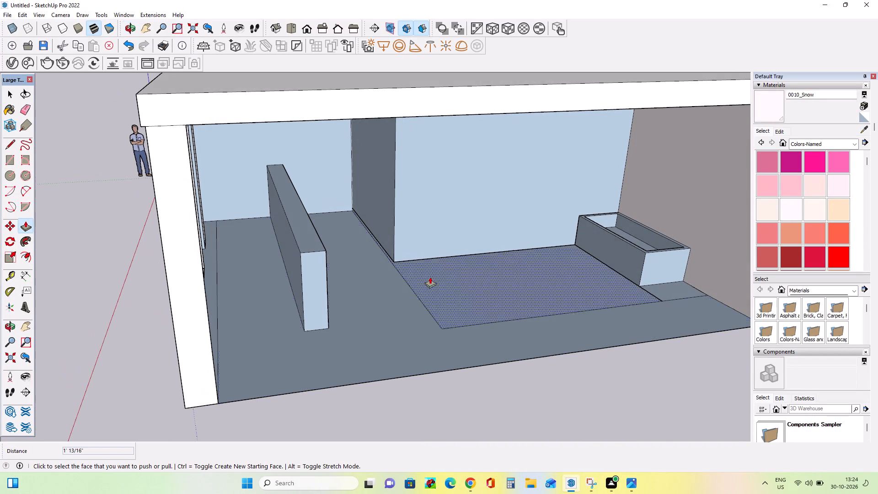
{"action": "left_click", "coordinate": [23, 255]}
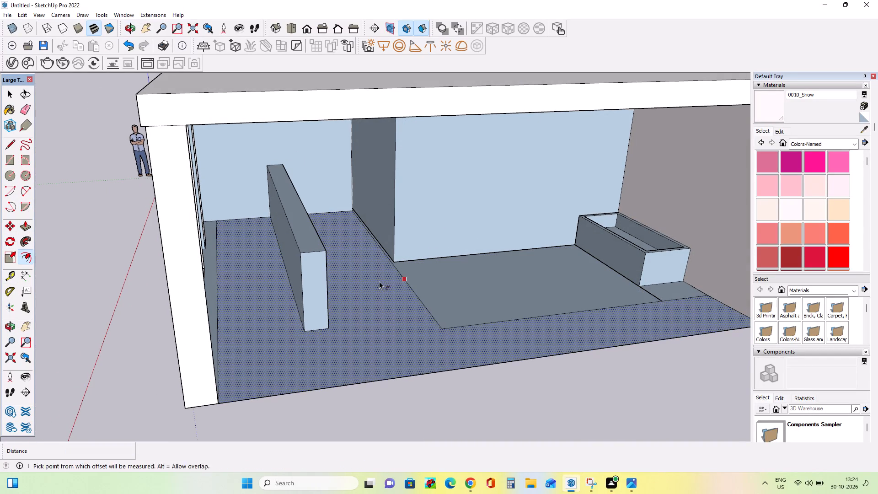
{"action": "middle_click_drag", "start_coordinate": [380, 281], "coordinate": [342, 240]}
{"action": "middle_click_drag", "start_coordinate": [363, 178], "coordinate": [360, 190]}
{"action": "scroll", "coordinate": [415, 76], "scroll_direction": "up", "scroll_amount": 13}
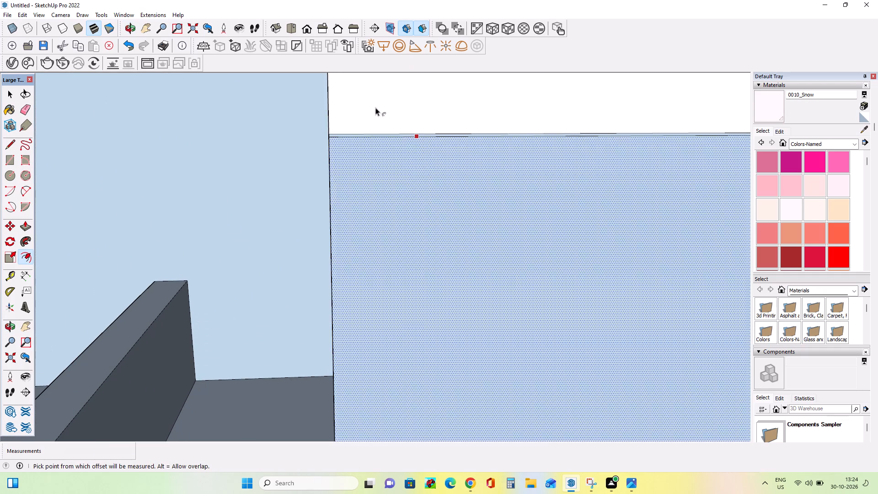
{"action": "left_click", "coordinate": [21, 108]}
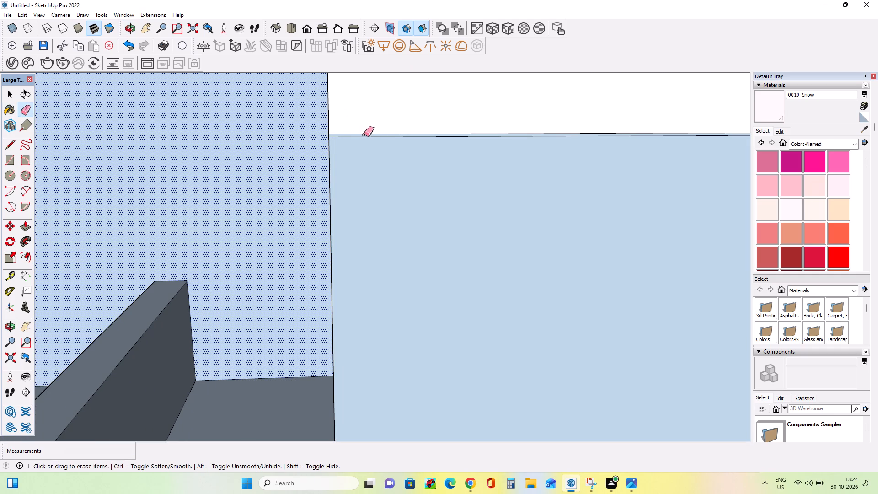
{"action": "left_click", "coordinate": [364, 136]}
{"action": "left_click_drag", "start_coordinate": [364, 131], "coordinate": [364, 137]}
Examine the building's outer side walls and the merged interior wall inside the open side.
{"action": "scroll", "coordinate": [358, 146], "scroll_direction": "down", "scroll_amount": 4}
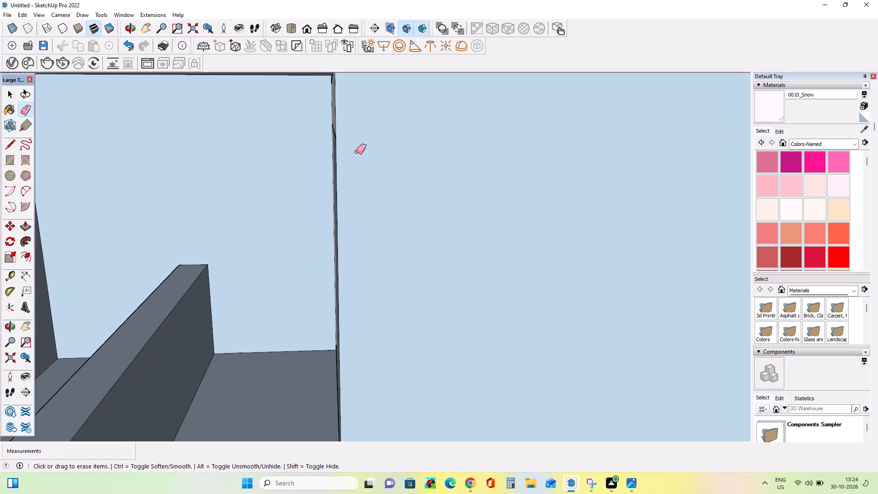
{"action": "scroll", "coordinate": [356, 152], "scroll_direction": "down", "scroll_amount": 14}
{"action": "middle_click_drag", "start_coordinate": [513, 209], "coordinate": [89, 169]}
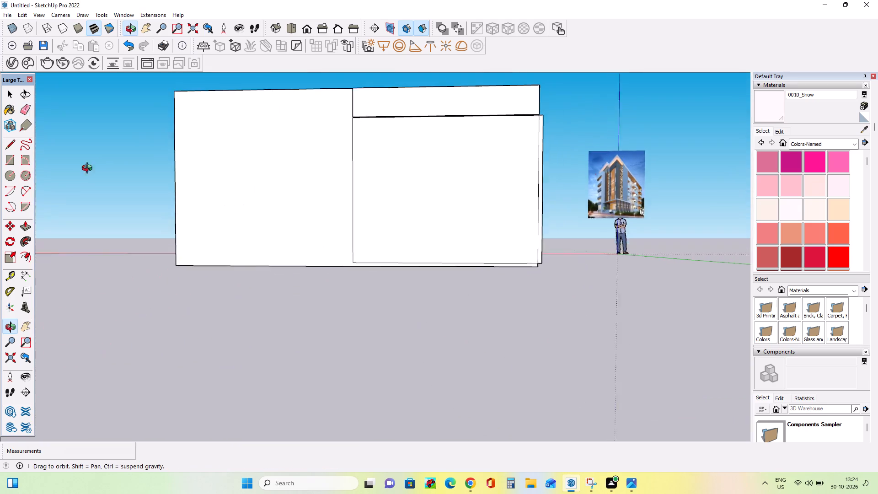
{"action": "middle_click_drag", "start_coordinate": [89, 169], "coordinate": [407, 262]}
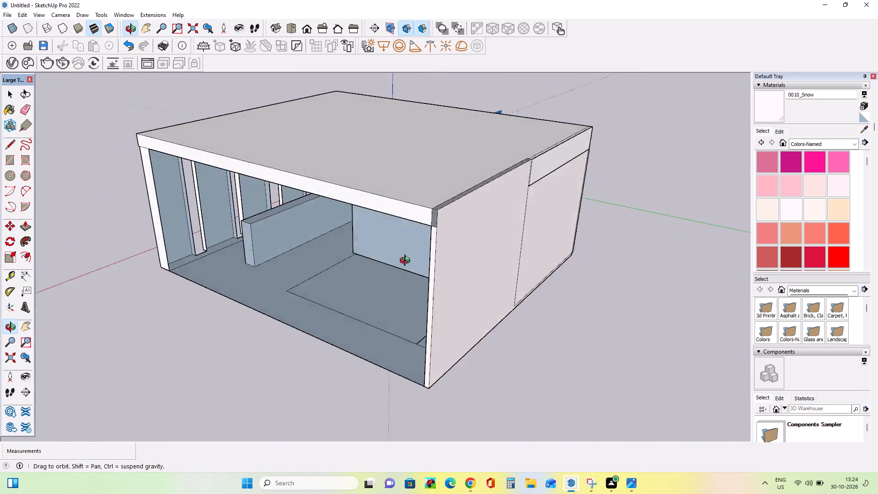
{"action": "middle_click_drag", "start_coordinate": [407, 262], "coordinate": [510, 172]}
{"action": "scroll", "coordinate": [444, 153], "scroll_direction": "up", "scroll_amount": 5}
{"action": "middle_click_drag", "start_coordinate": [439, 171], "coordinate": [439, 176]}
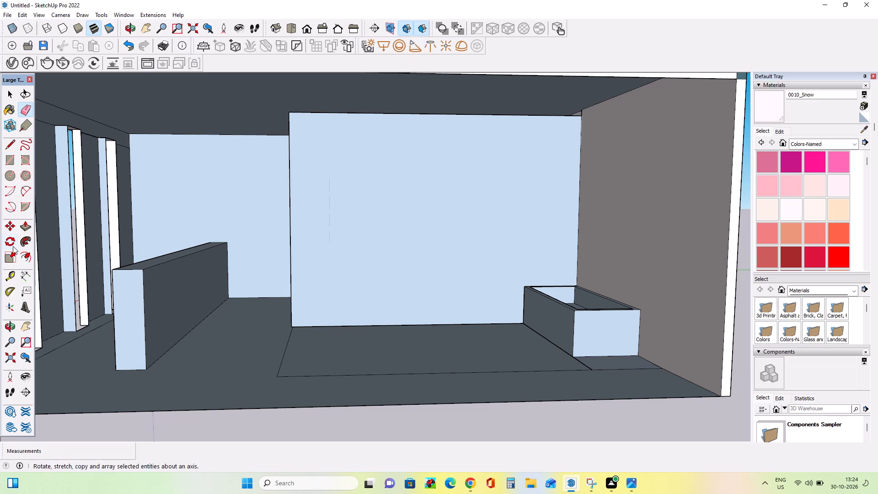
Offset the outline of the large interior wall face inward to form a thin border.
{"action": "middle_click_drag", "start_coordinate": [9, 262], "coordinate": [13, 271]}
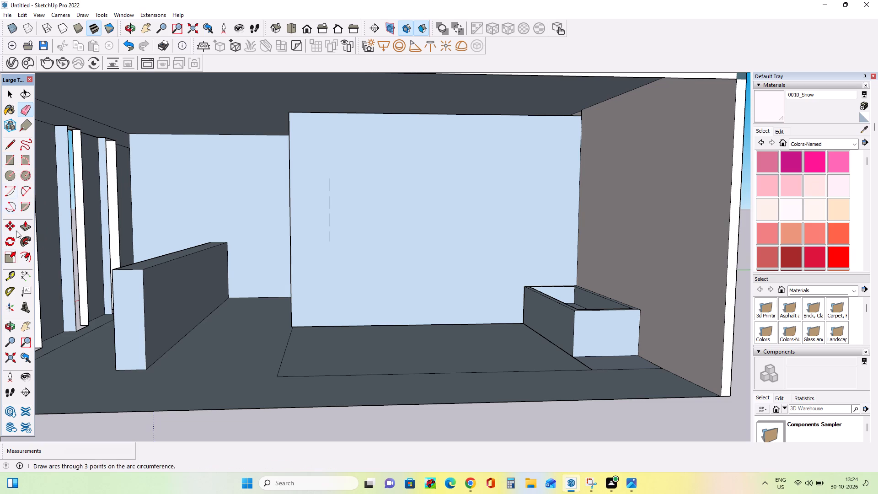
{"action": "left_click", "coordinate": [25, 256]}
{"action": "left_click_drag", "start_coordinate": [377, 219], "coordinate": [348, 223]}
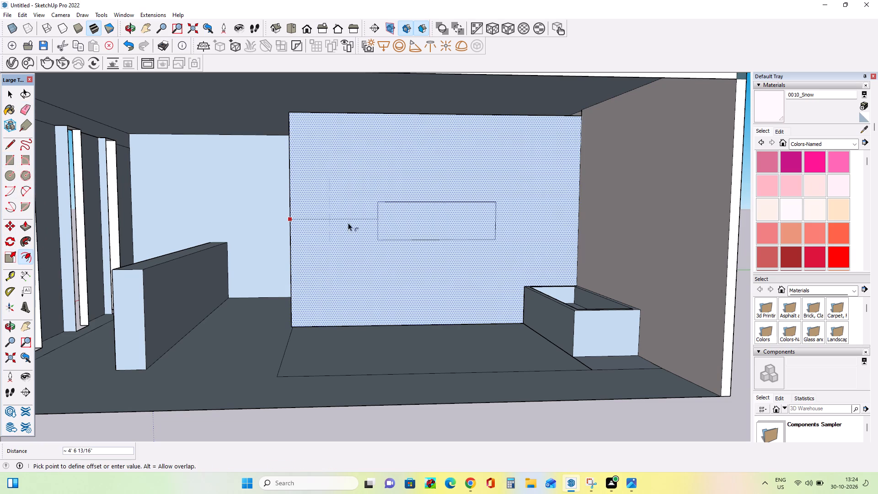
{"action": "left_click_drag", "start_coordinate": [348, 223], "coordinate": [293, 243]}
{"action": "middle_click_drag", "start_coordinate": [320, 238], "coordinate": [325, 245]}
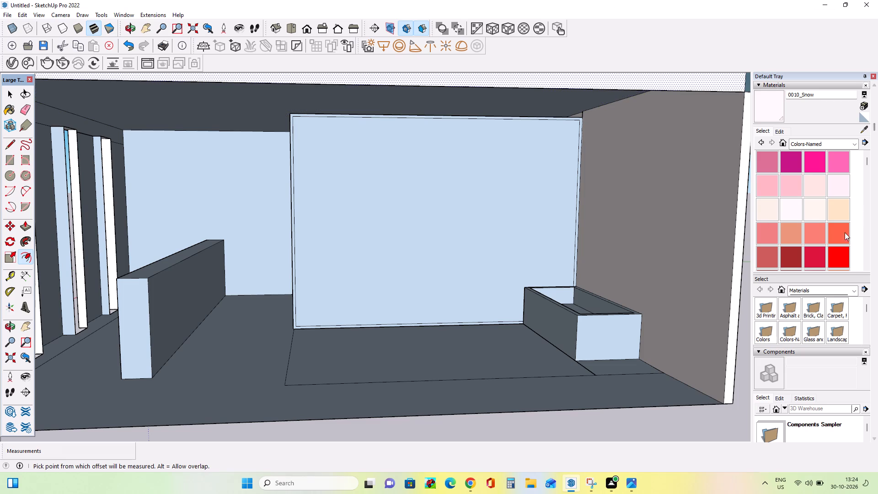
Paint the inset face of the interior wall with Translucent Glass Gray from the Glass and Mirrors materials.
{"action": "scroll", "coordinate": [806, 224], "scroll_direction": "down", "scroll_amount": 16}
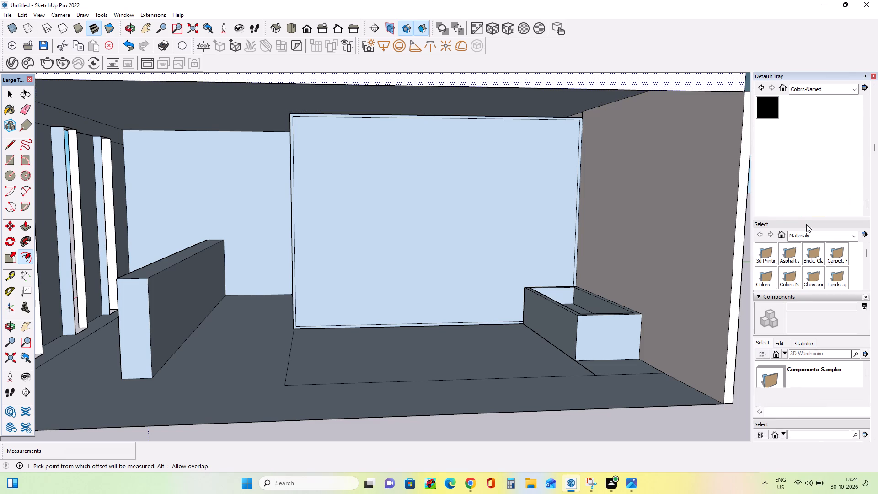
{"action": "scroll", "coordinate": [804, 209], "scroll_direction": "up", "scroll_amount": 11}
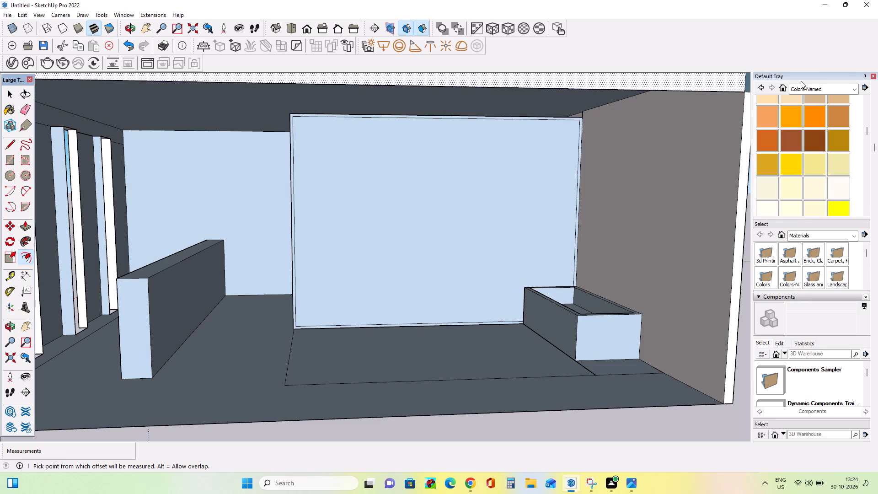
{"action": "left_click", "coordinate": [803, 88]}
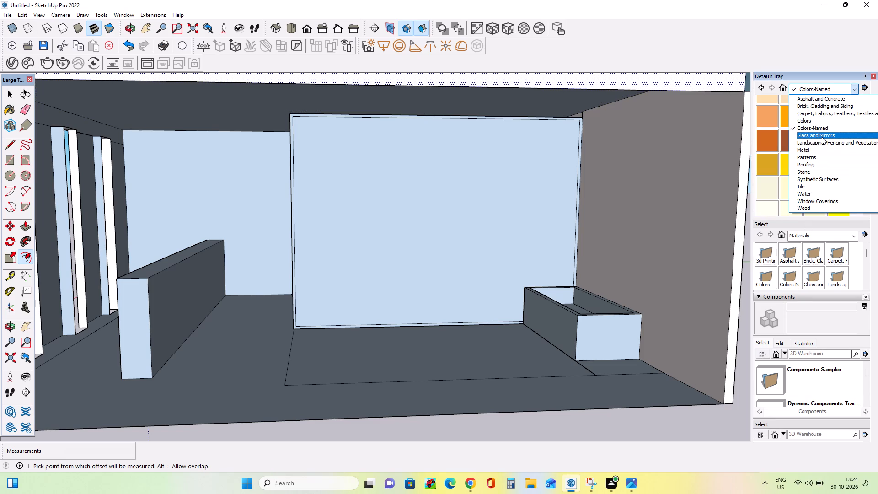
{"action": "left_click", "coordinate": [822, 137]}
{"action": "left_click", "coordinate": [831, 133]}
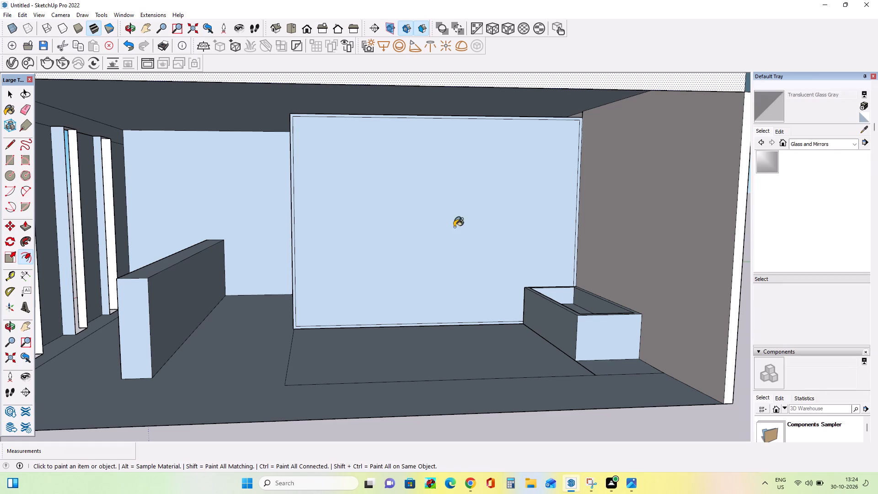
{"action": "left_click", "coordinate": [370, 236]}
Examine the glazed interior wall and the open room around it from several angles.
{"action": "middle_click_drag", "start_coordinate": [729, 239], "coordinate": [674, 226]}
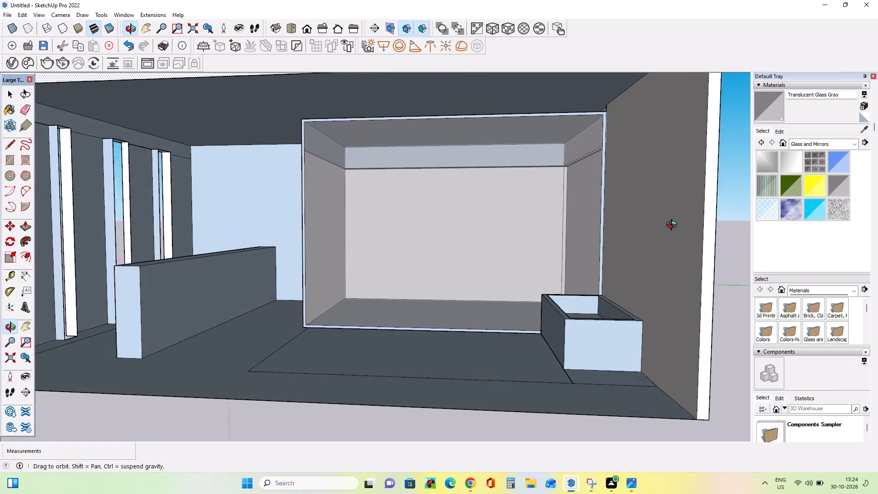
{"action": "middle_click_drag", "start_coordinate": [674, 226], "coordinate": [685, 212]}
{"action": "scroll", "coordinate": [271, 285], "scroll_direction": "down", "scroll_amount": 2}
{"action": "middle_click_drag", "start_coordinate": [314, 309], "coordinate": [357, 339]}
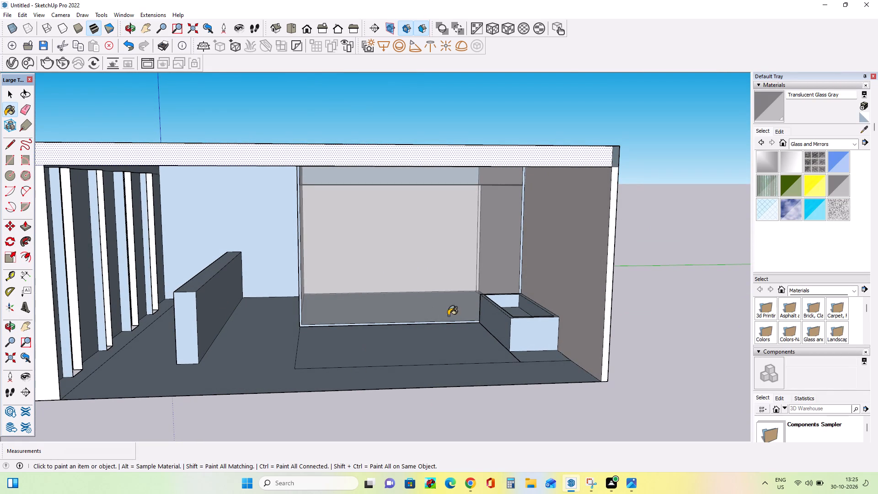
{"action": "middle_click_drag", "start_coordinate": [467, 311], "coordinate": [488, 309]}
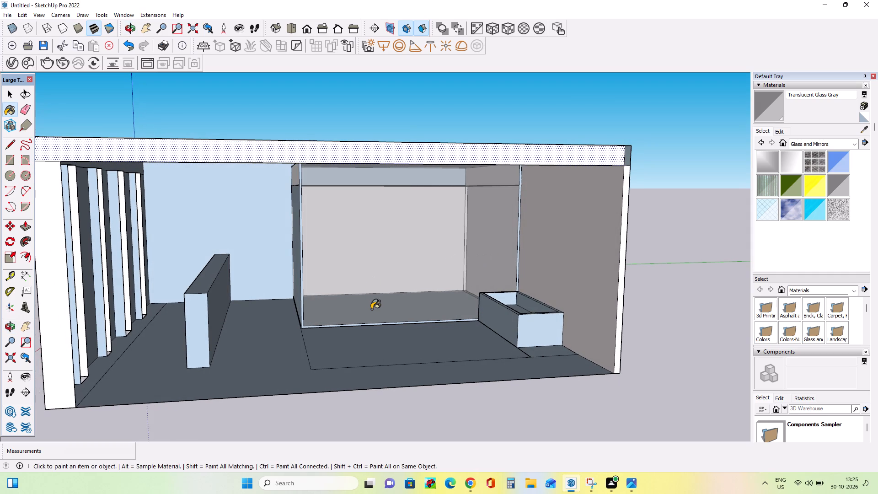
{"action": "middle_click", "coordinate": [414, 330]}
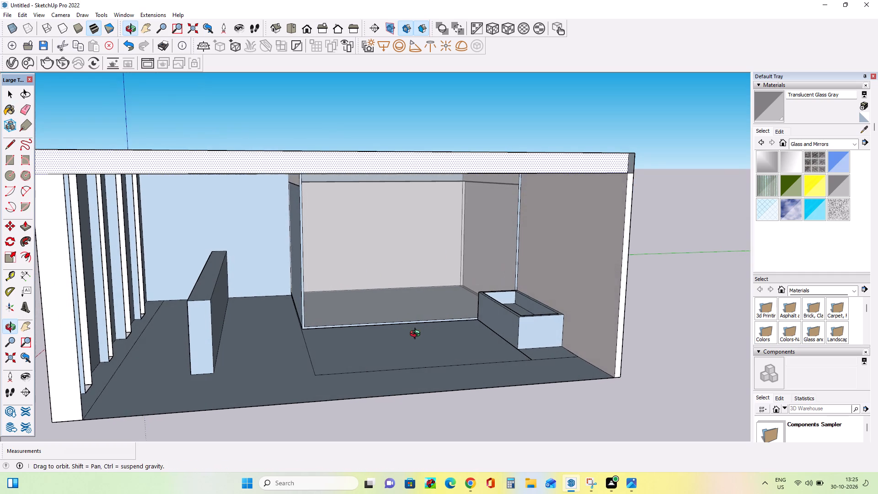
{"action": "middle_click", "coordinate": [411, 332]}
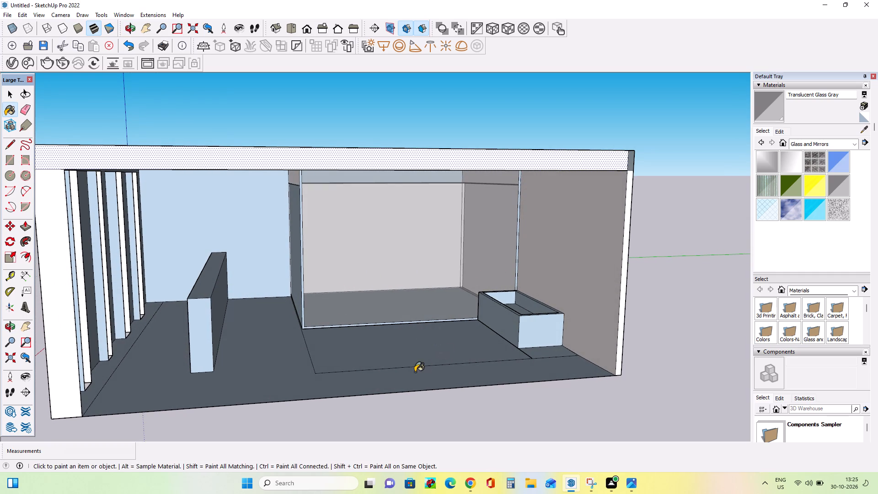
{"action": "middle_click", "coordinate": [415, 372]}
{"action": "middle_click", "coordinate": [415, 367]}
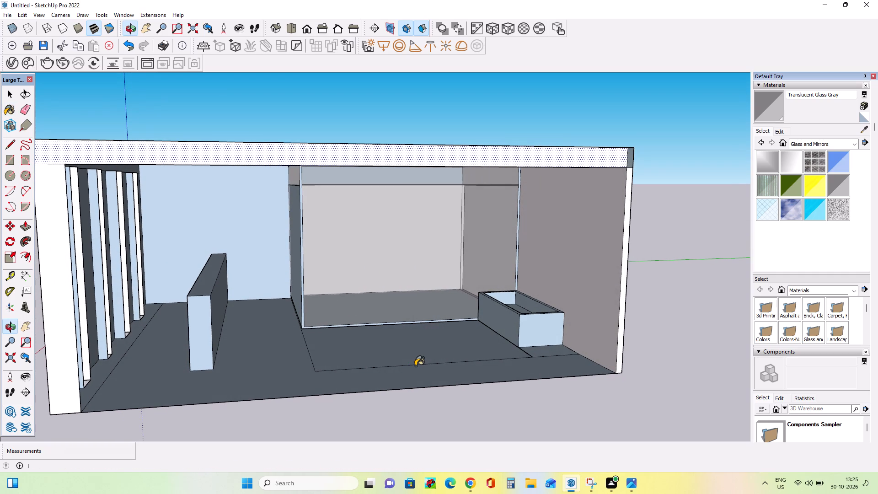
{"action": "middle_click_drag", "start_coordinate": [416, 364], "coordinate": [417, 357]}
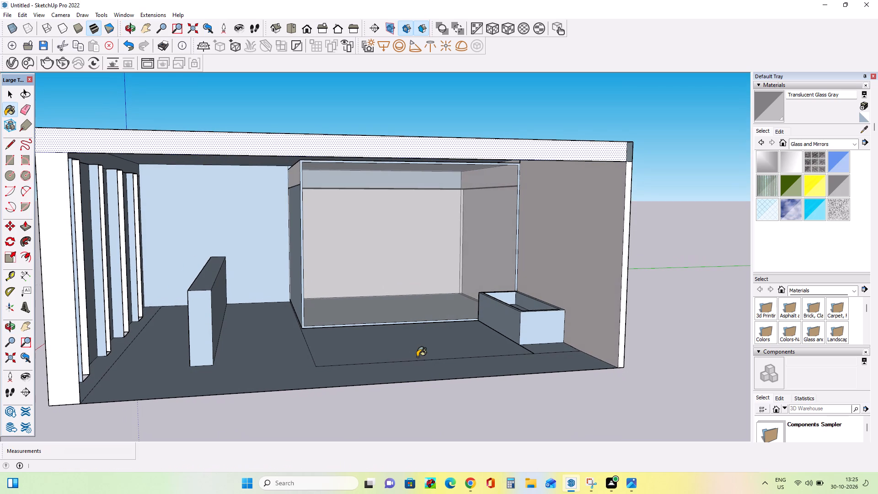
{"action": "middle_click_drag", "start_coordinate": [417, 367], "coordinate": [417, 361]}
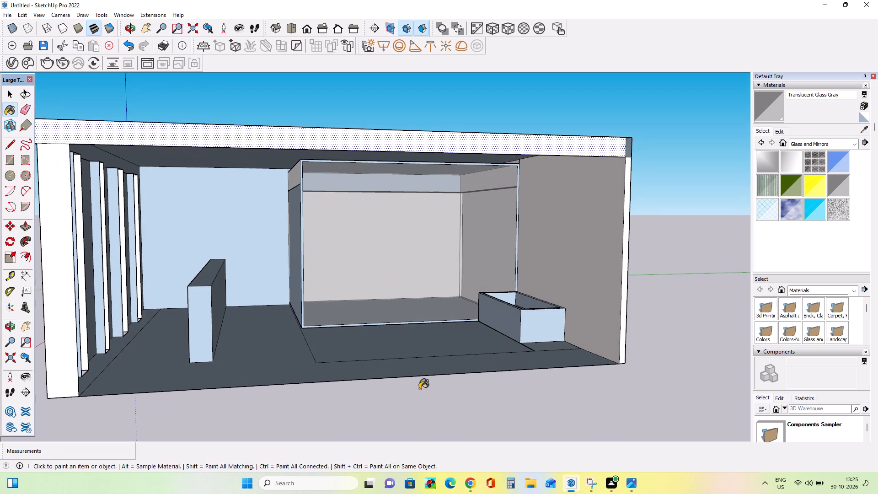
{"action": "middle_click_drag", "start_coordinate": [419, 389], "coordinate": [420, 405]}
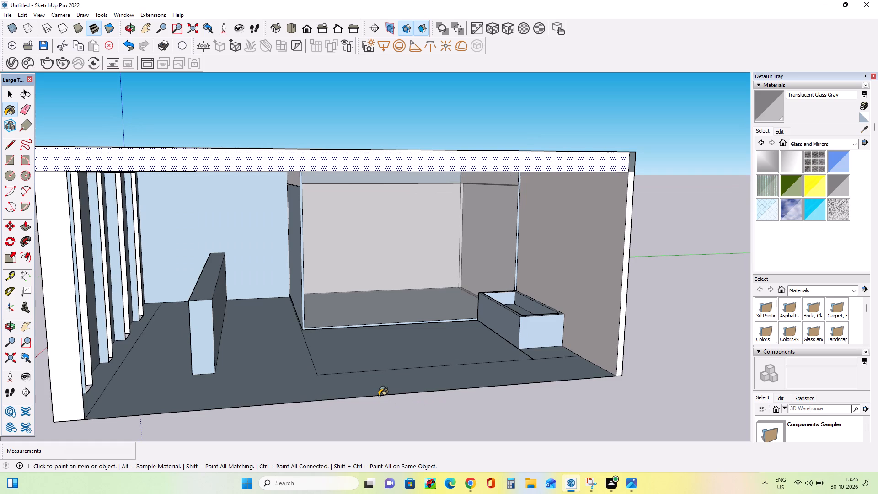
{"action": "middle_click_drag", "start_coordinate": [394, 363], "coordinate": [396, 358]}
{"action": "middle_click_drag", "start_coordinate": [402, 336], "coordinate": [406, 354]}
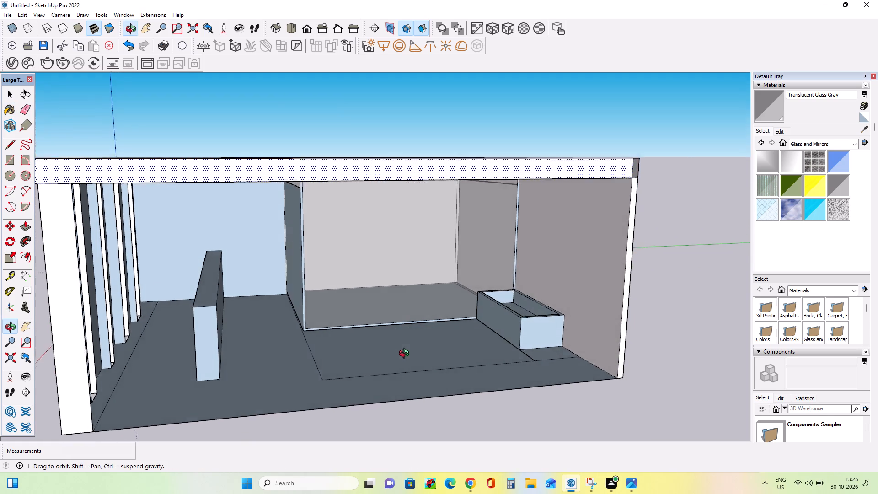
{"action": "middle_click_drag", "start_coordinate": [406, 354], "coordinate": [410, 368]}
Undo the glazing, its border, the corner box, the side wall edits and the interior block, back to the flat outlined floor.
{"action": "key", "text": "ctrl+z"}
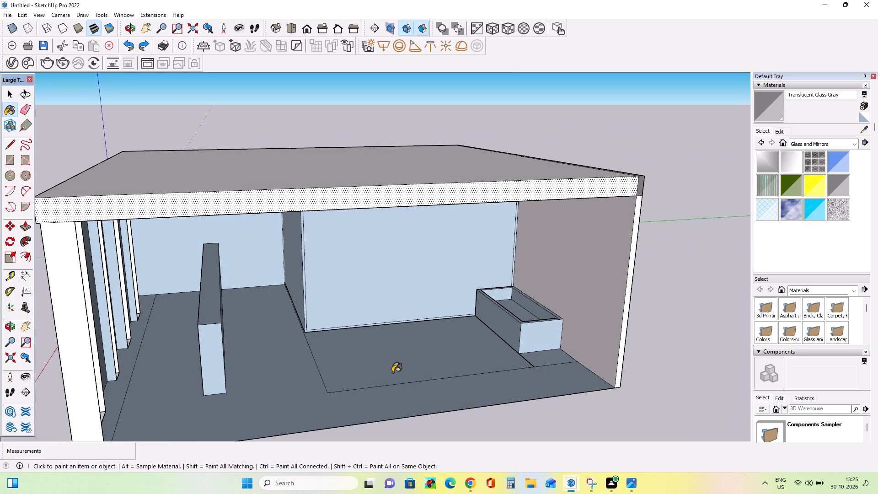
{"action": "key", "text": "ctrl+z"}
{"action": "key", "text": "ctrl+z"}
{"action": "key", "text": "ctrl+z"}
{"action": "key", "text": "ctrl+z"}
{"action": "key", "text": "ctrl+z"}
{"action": "key", "text": "ctrl+z"}
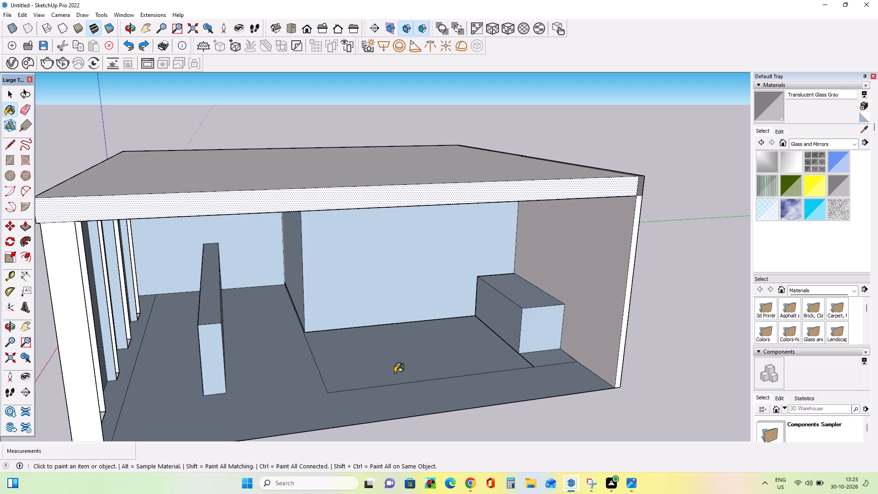
{"action": "key", "text": "ctrl+z"}
{"action": "key", "text": "ctrl+z"}
{"action": "key", "text": "ctrl+z"}
{"action": "key", "text": "ctrl+z"}
{"action": "key", "text": "ctrl+z"}
{"action": "key", "text": "ctrl+z"}
{"action": "key", "text": "ctrl+z"}
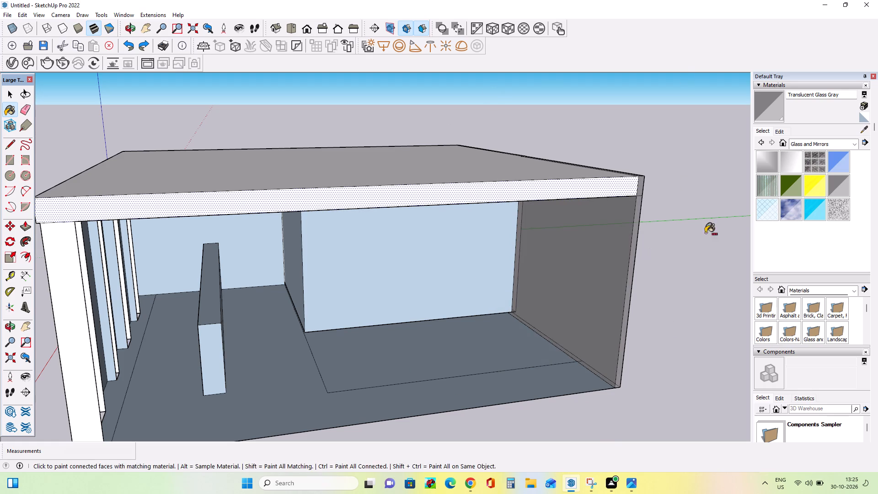
{"action": "key", "text": "ctrl+z"}
{"action": "key", "text": "ctrl+z"}
{"action": "key", "text": "ctrl+z"}
{"action": "key", "text": "ctrl+z"}
{"action": "key", "text": "ctrl+z"}
{"action": "key", "text": "ctrl+z"}
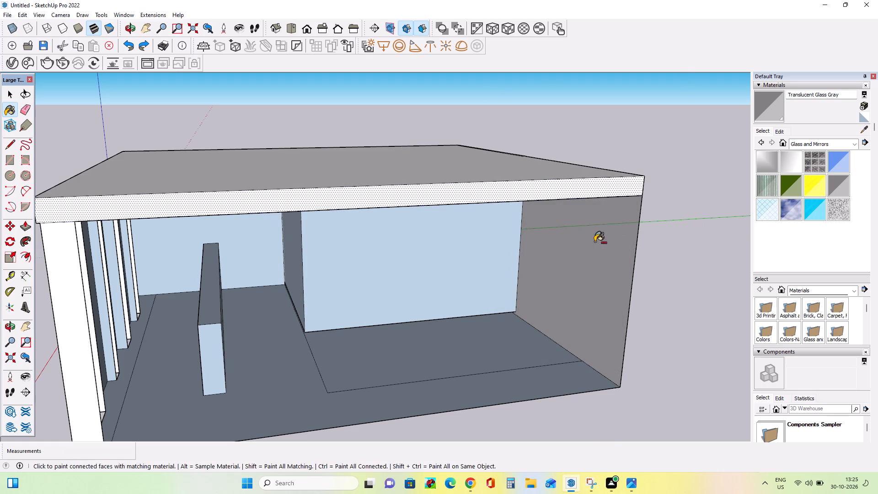
{"action": "key", "text": "ctrl+z"}
{"action": "key", "text": "ctrl+z"}
{"action": "key", "text": "ctrl+z"}
{"action": "key", "text": "ctrl+z"}
{"action": "key", "text": "ctrl+z"}
{"action": "key", "text": "ctrl+z"}
{"action": "key", "text": "ctrl+z"}
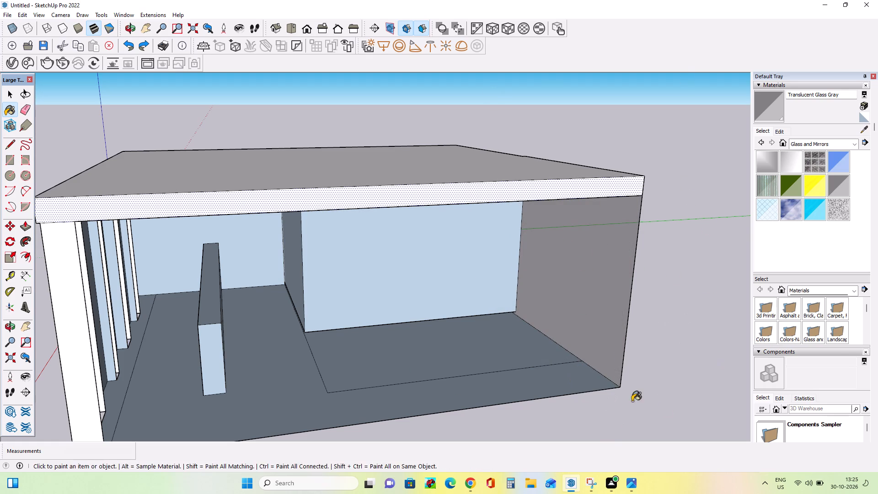
{"action": "key", "text": "ctrl+z"}
{"action": "key", "text": "ctrl+z"}
{"action": "key", "text": "ctrl+z"}
{"action": "key", "text": "ctrl+z"}
{"action": "key", "text": "ctrl+z"}
{"action": "key", "text": "ctrl+z"}
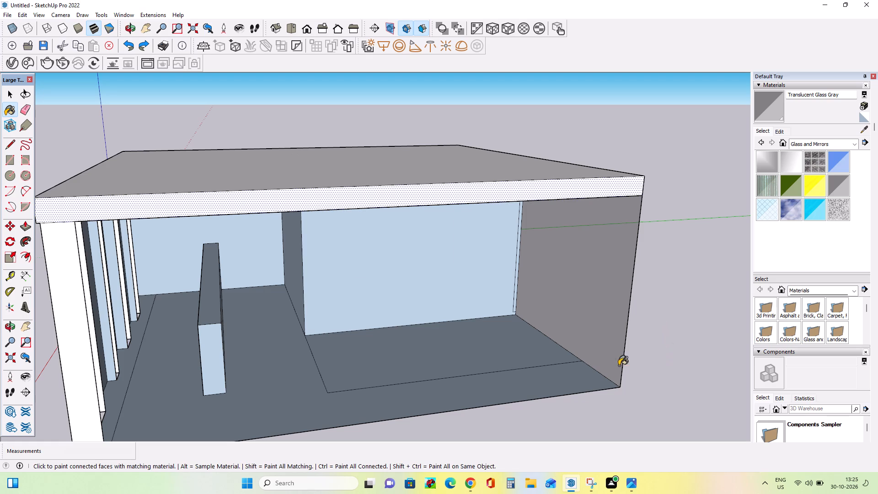
{"action": "key", "text": "ctrl+z"}
{"action": "key", "text": "ctrl+z"}
{"action": "key", "text": "ctrl+z"}
{"action": "key", "text": "ctrl+z"}
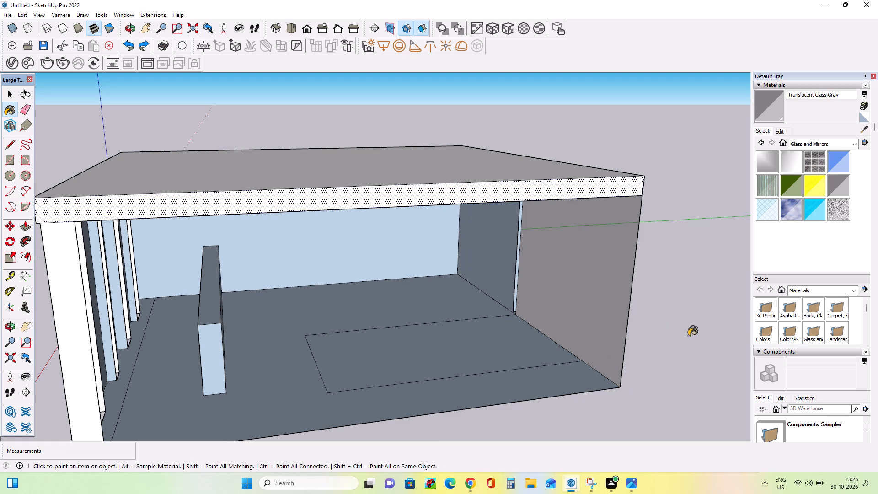
{"action": "key", "text": "ctrl+z"}
{"action": "key", "text": "ctrl+z"}
{"action": "key", "text": "ctrl+z"}
{"action": "key", "text": "ctrl+z"}
{"action": "key", "text": "ctrl+z"}
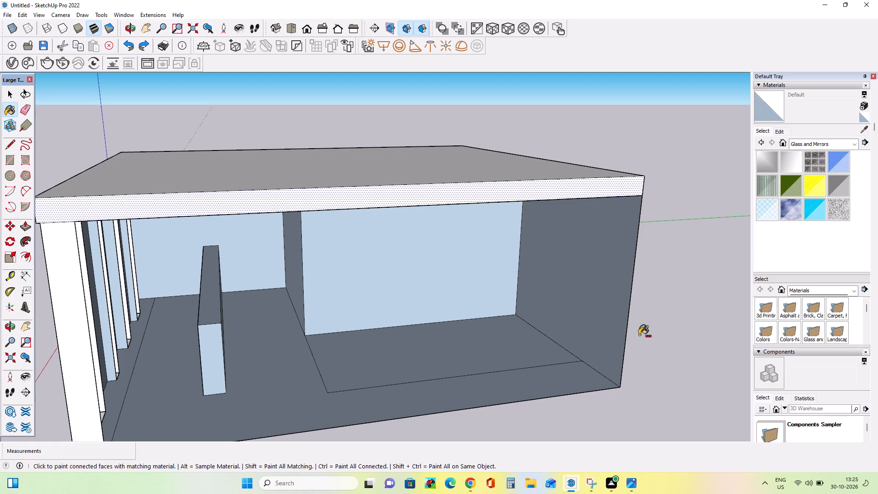
{"action": "key", "text": "ctrl+z"}
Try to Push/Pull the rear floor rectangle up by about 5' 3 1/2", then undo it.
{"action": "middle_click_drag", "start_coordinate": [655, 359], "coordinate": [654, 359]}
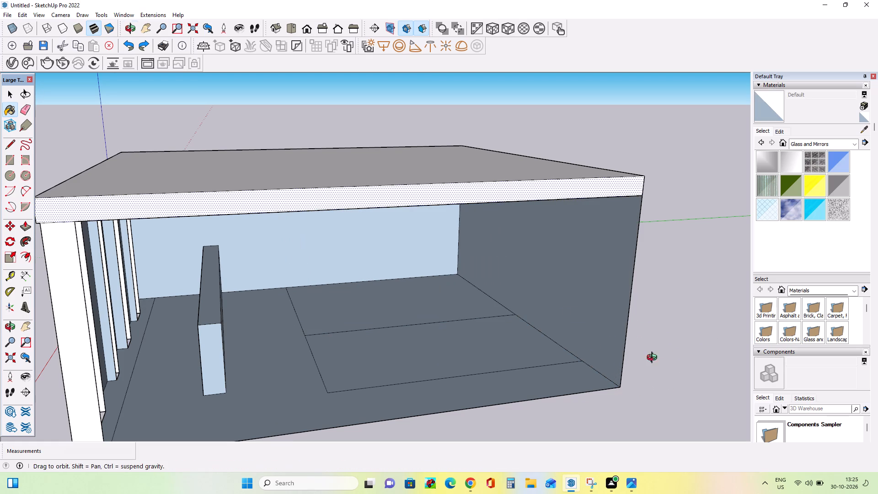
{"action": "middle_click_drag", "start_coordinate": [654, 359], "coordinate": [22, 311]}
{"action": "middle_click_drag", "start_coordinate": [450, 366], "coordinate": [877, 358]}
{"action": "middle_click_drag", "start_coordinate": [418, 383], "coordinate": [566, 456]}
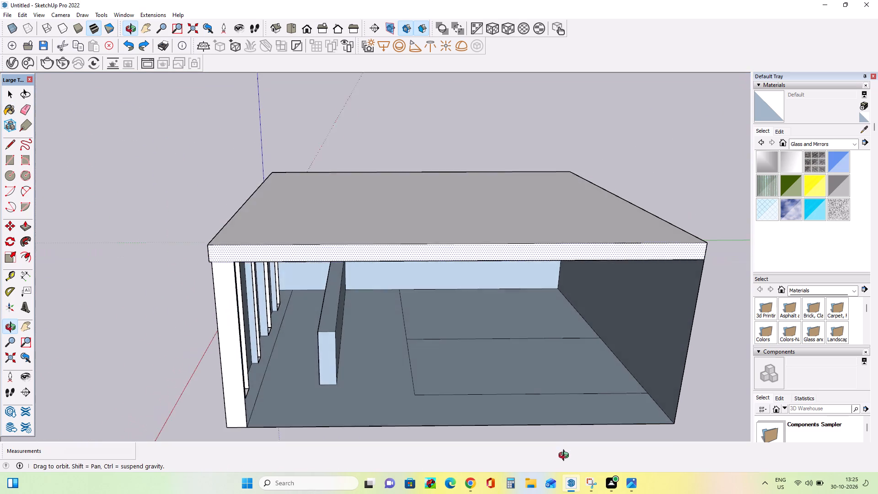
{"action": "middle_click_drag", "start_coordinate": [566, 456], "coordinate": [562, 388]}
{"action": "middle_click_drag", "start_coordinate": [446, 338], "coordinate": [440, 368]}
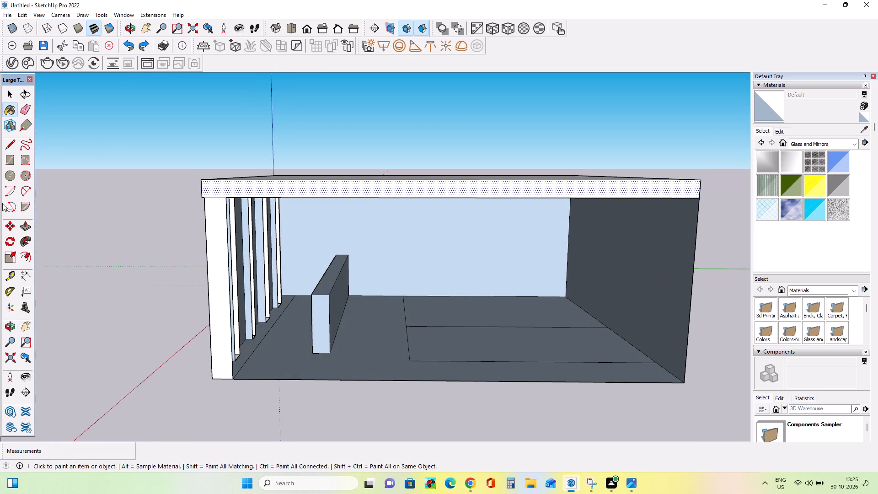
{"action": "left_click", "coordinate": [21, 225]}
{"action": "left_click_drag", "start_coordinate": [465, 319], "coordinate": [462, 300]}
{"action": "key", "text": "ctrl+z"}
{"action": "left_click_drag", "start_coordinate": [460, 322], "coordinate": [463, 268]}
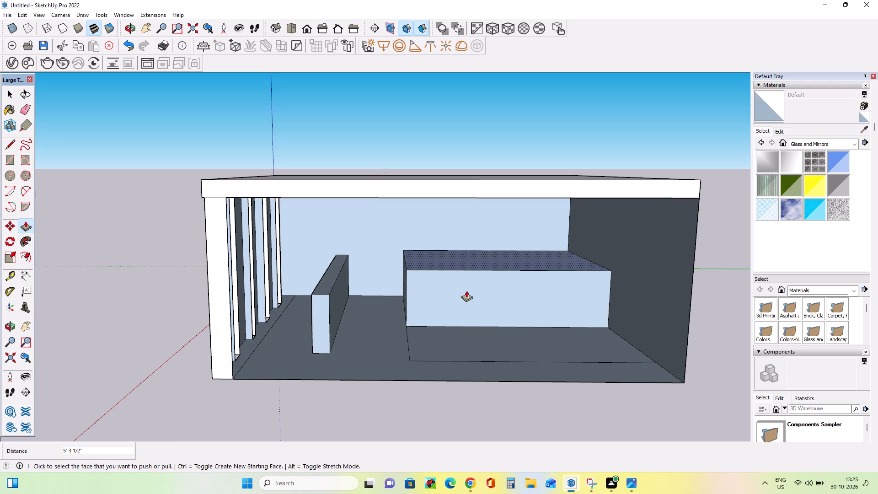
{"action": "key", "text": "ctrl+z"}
Push/Pull the rear floor rectangle up by about 2' 10 1/2" into a low block, and adjust its top by about 3 7/8".
{"action": "left_click", "coordinate": [466, 307], "text": "ctrl"}
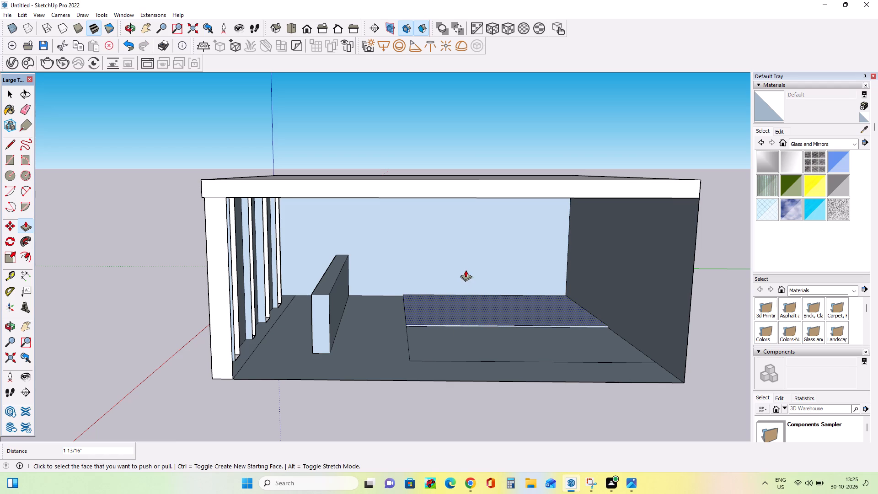
{"action": "left_click_drag", "start_coordinate": [462, 306], "coordinate": [460, 268]}
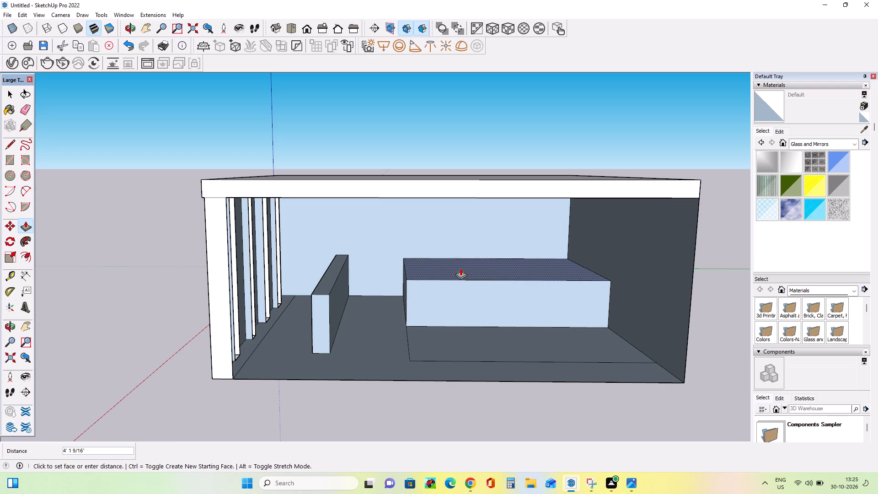
{"action": "left_click_drag", "start_coordinate": [460, 268], "coordinate": [460, 279]}
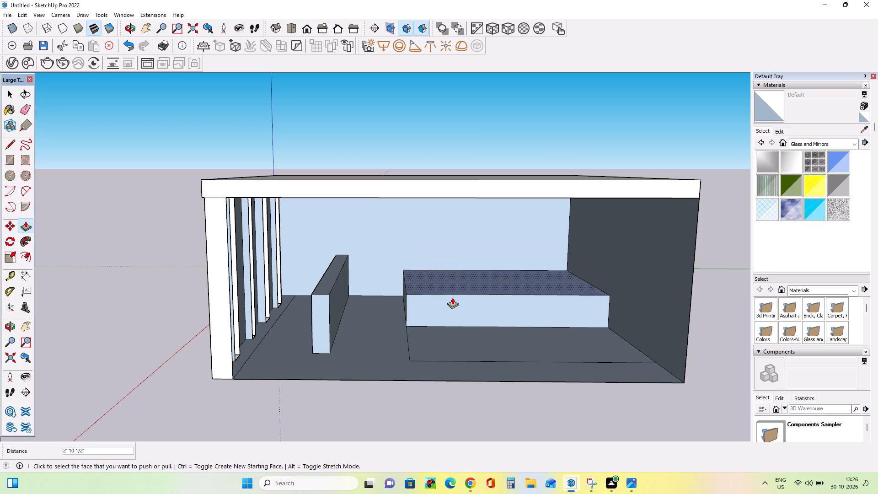
{"action": "middle_click_drag", "start_coordinate": [541, 305], "coordinate": [538, 301]}
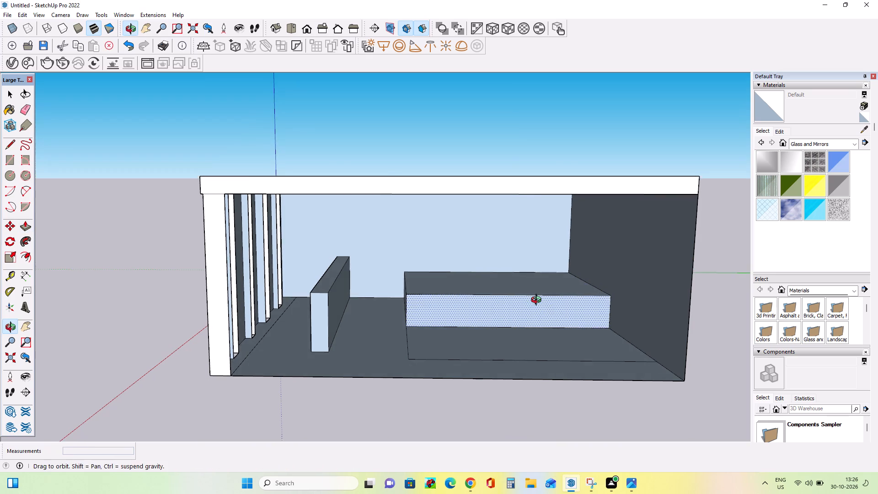
{"action": "middle_click_drag", "start_coordinate": [538, 301], "coordinate": [538, 301]}
{"action": "middle_click_drag", "start_coordinate": [487, 295], "coordinate": [499, 330]}
{"action": "left_click", "coordinate": [485, 289]}
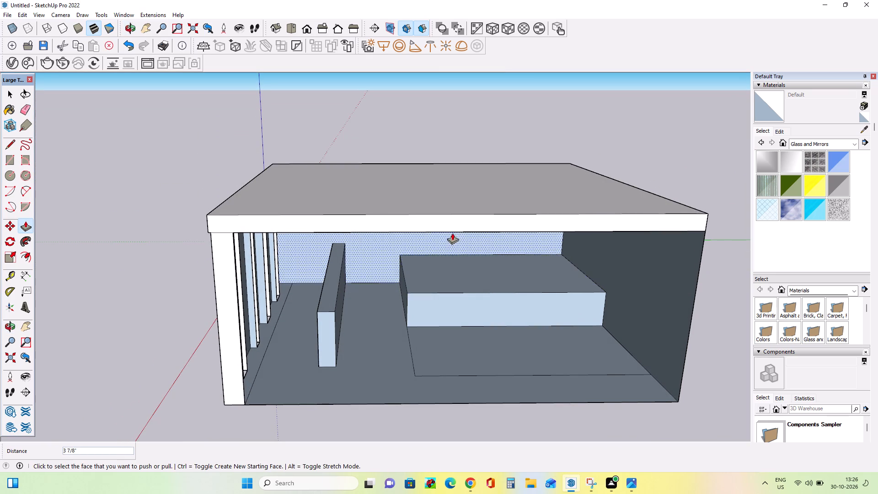
Push/Pull the roof slab's top face up by about 3' 3 5/16".
{"action": "left_click_drag", "start_coordinate": [447, 202], "coordinate": [454, 156]}
{"action": "middle_click_drag", "start_coordinate": [498, 330], "coordinate": [498, 327]}
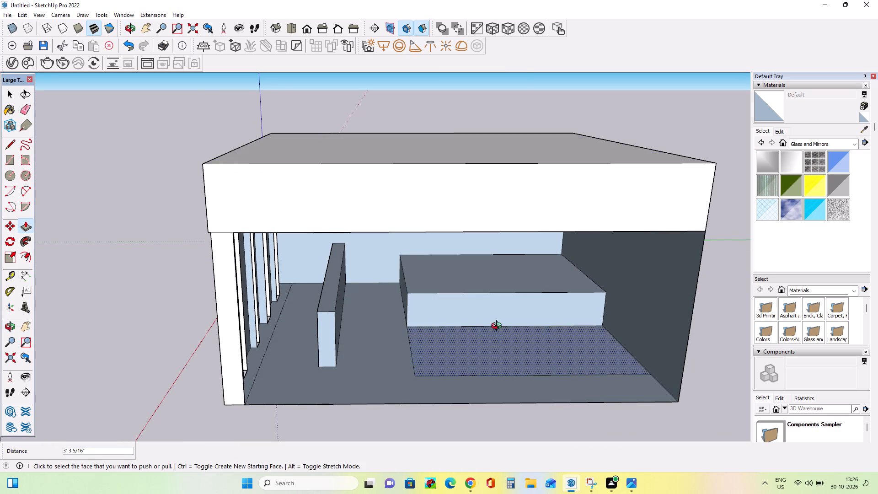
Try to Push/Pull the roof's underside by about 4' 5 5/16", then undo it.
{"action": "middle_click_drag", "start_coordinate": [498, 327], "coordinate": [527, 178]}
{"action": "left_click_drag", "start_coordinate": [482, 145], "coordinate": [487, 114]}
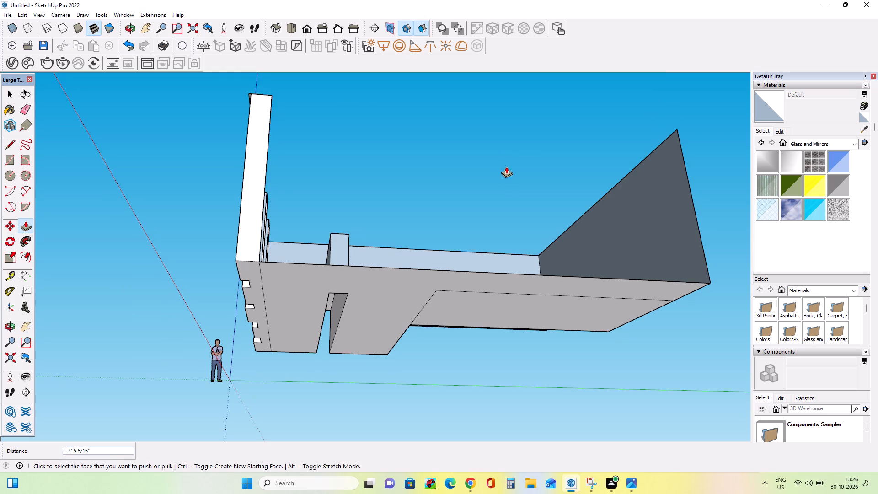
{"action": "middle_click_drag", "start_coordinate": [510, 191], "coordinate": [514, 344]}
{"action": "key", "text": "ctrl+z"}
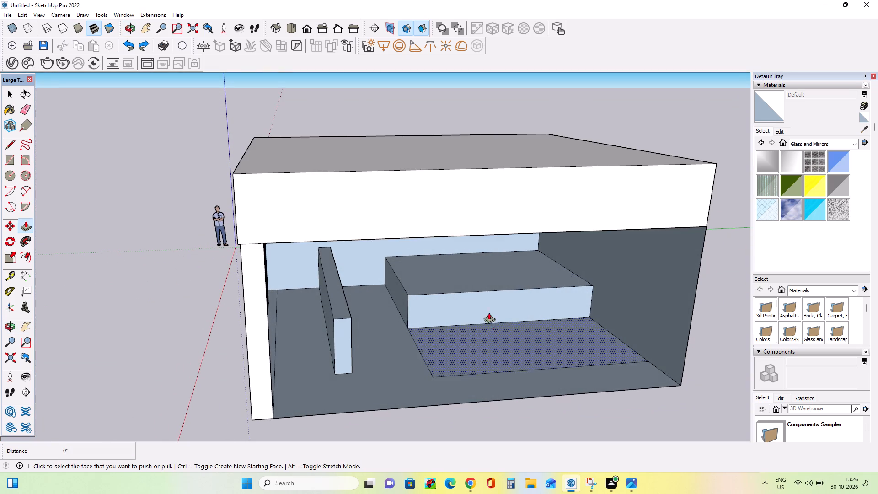
Push/Pull the roof's underside face down by about 3' 9 1/8" to thin the roof.
{"action": "middle_click_drag", "start_coordinate": [471, 199], "coordinate": [653, 185]}
{"action": "middle_click_drag", "start_coordinate": [535, 186], "coordinate": [414, 97]}
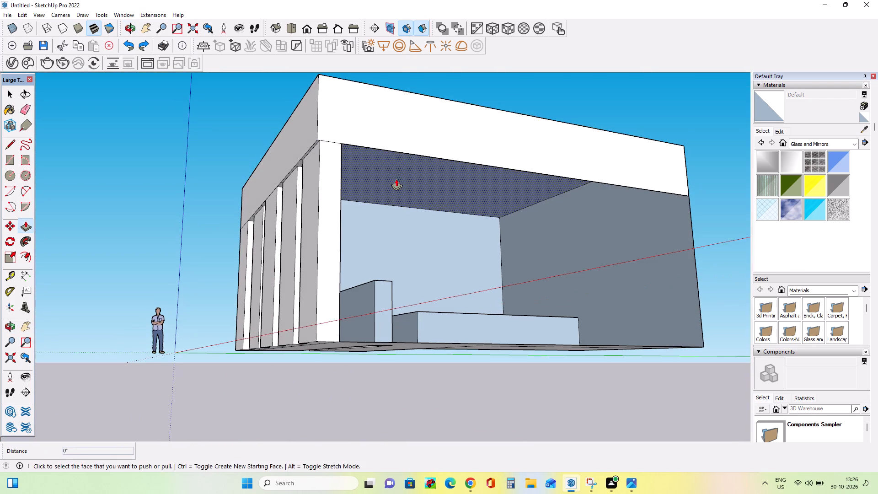
{"action": "left_click", "coordinate": [396, 179]}
{"action": "middle_click_drag", "start_coordinate": [455, 179], "coordinate": [421, 312]}
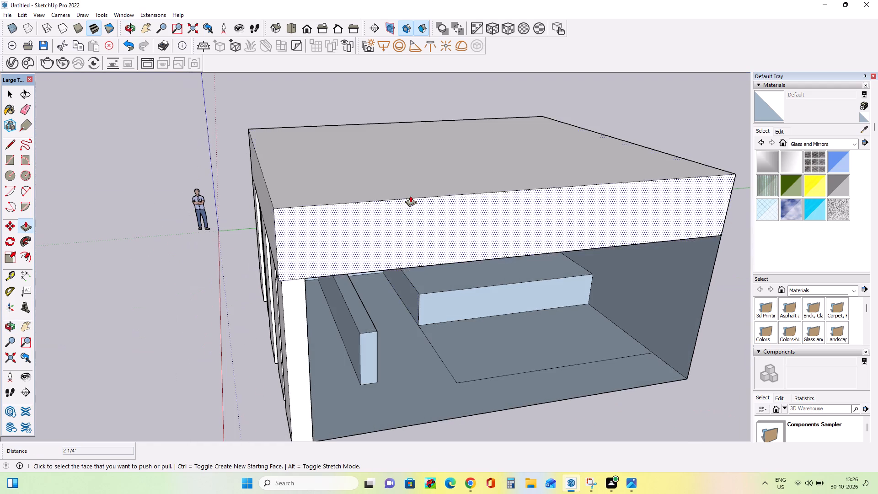
{"action": "middle_click_drag", "start_coordinate": [405, 241], "coordinate": [438, 92]}
{"action": "left_click_drag", "start_coordinate": [399, 149], "coordinate": [400, 140]}
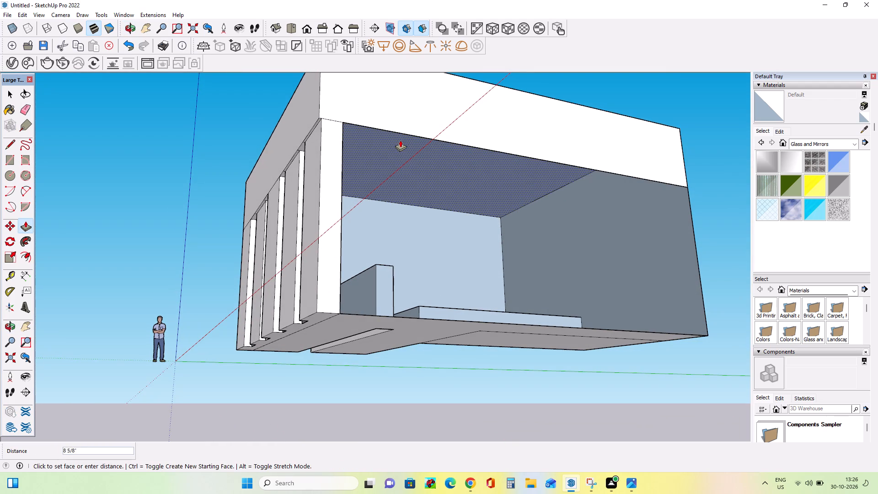
{"action": "left_click_drag", "start_coordinate": [400, 140], "coordinate": [403, 190]}
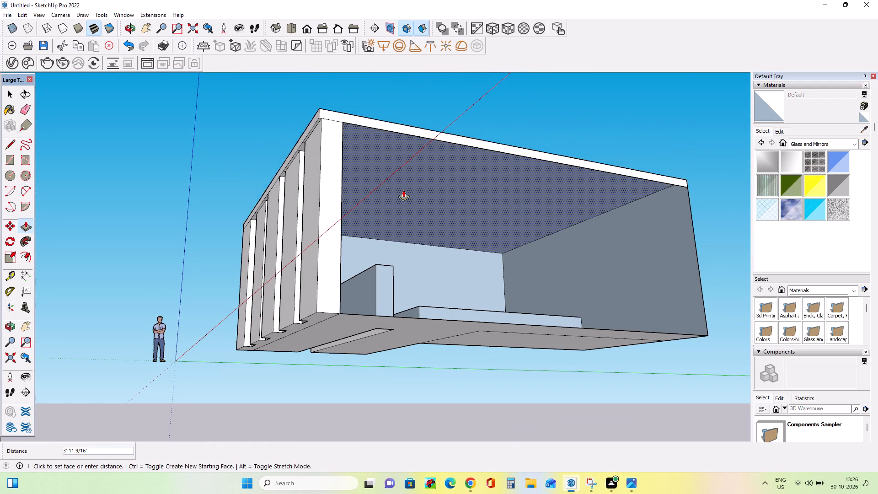
{"action": "left_click_drag", "start_coordinate": [403, 190], "coordinate": [407, 184]}
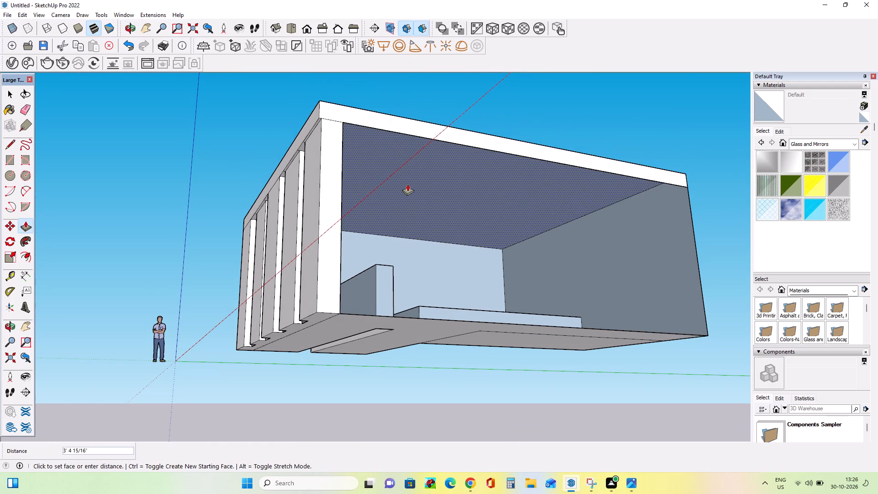
{"action": "left_click_drag", "start_coordinate": [407, 184], "coordinate": [407, 188]}
Push/Pull the low interior block's top face up by about 1' 3/8".
{"action": "middle_click_drag", "start_coordinate": [449, 233], "coordinate": [395, 285]}
{"action": "scroll", "coordinate": [391, 290], "scroll_direction": "down", "scroll_amount": 1}
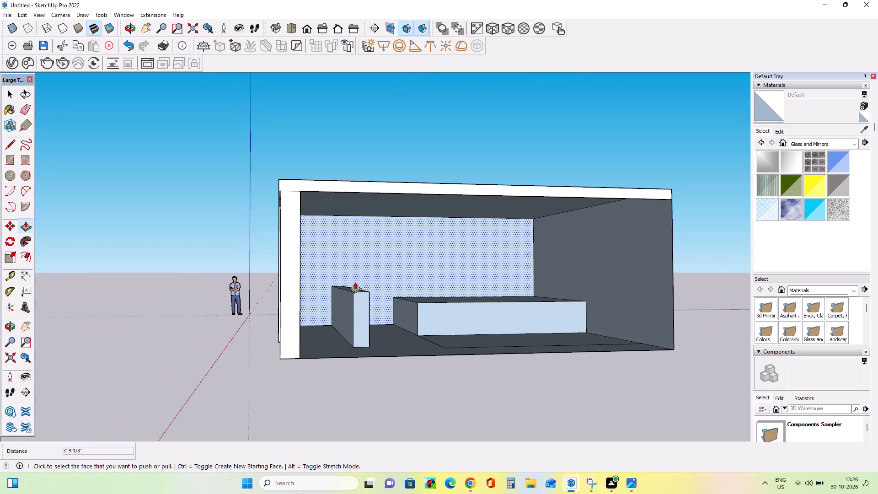
{"action": "scroll", "coordinate": [355, 281], "scroll_direction": "down", "scroll_amount": 3}
{"action": "middle_click_drag", "start_coordinate": [491, 277], "coordinate": [503, 286]}
{"action": "scroll", "coordinate": [425, 273], "scroll_direction": "up", "scroll_amount": 4}
{"action": "middle_click_drag", "start_coordinate": [425, 281], "coordinate": [430, 285]}
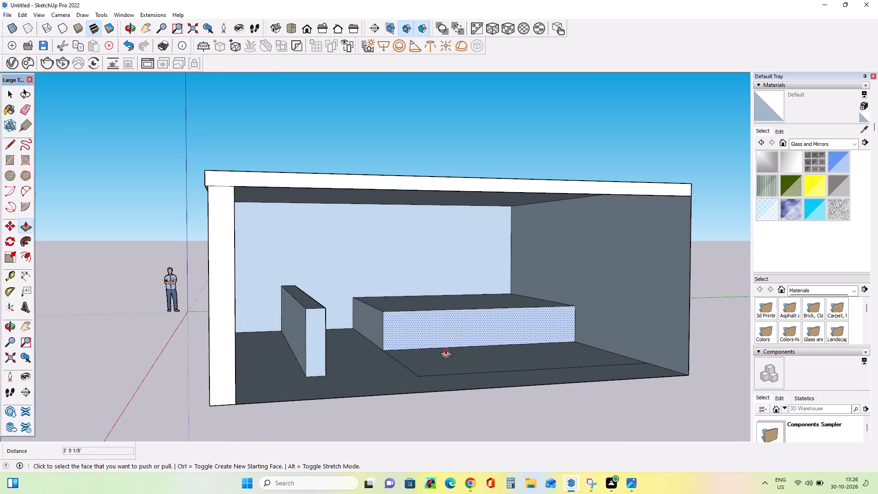
{"action": "middle_click_drag", "start_coordinate": [442, 229], "coordinate": [452, 240]}
{"action": "middle_click_drag", "start_coordinate": [422, 302], "coordinate": [426, 313]}
{"action": "scroll", "coordinate": [414, 325], "scroll_direction": "up", "scroll_amount": 3}
{"action": "left_click_drag", "start_coordinate": [404, 291], "coordinate": [404, 277]}
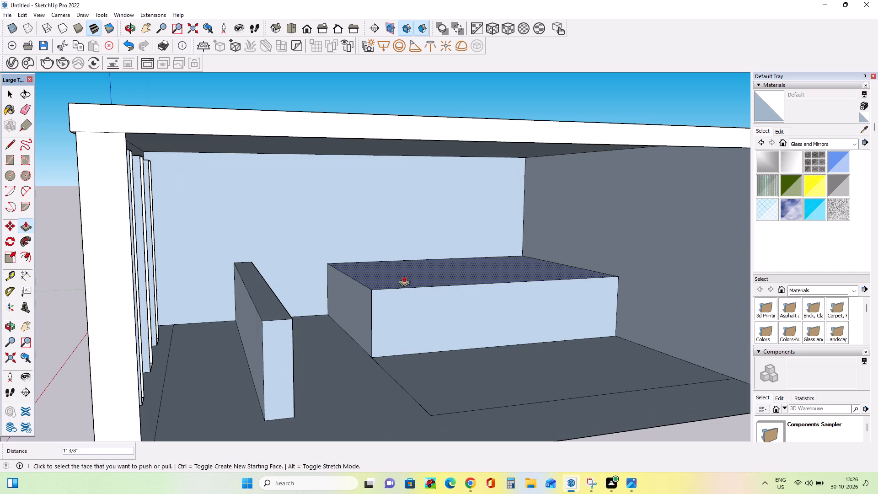
Draw a strip about 6 1/8" by 18' 6 3/8" along the low block's upper front edge and Push/Pull it forward.
{"action": "left_click", "coordinate": [10, 157]}
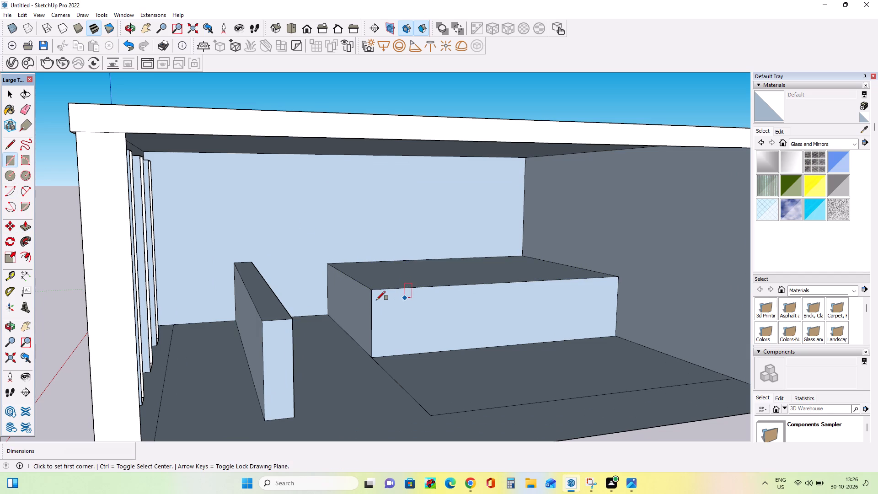
{"action": "left_click", "coordinate": [373, 298]}
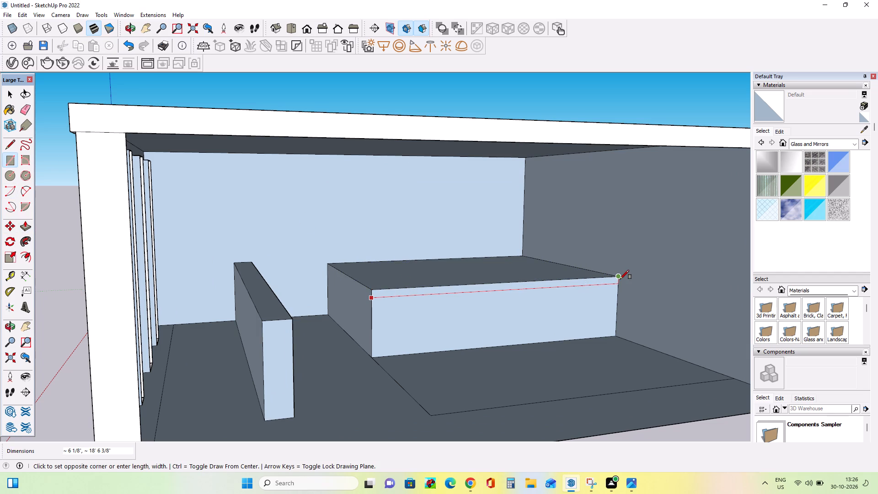
{"action": "left_click", "coordinate": [620, 278]}
{"action": "middle_click_drag", "start_coordinate": [489, 304], "coordinate": [492, 310]}
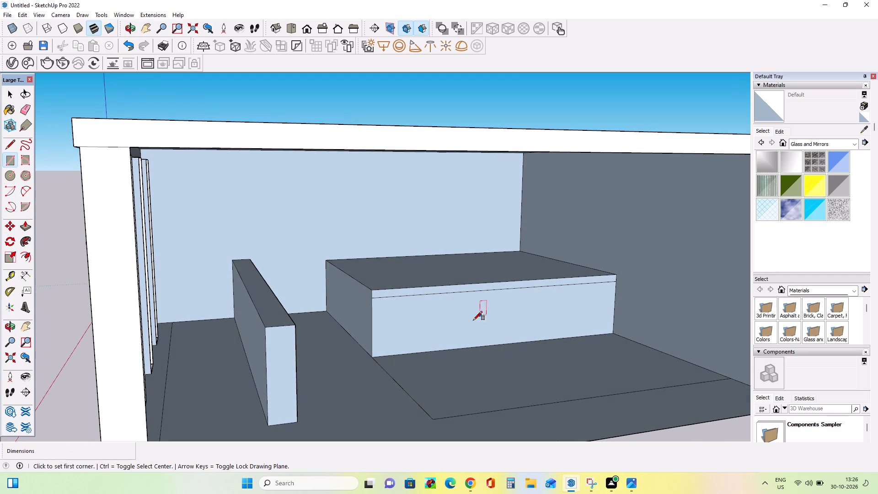
{"action": "middle_click_drag", "start_coordinate": [378, 325], "coordinate": [382, 330]}
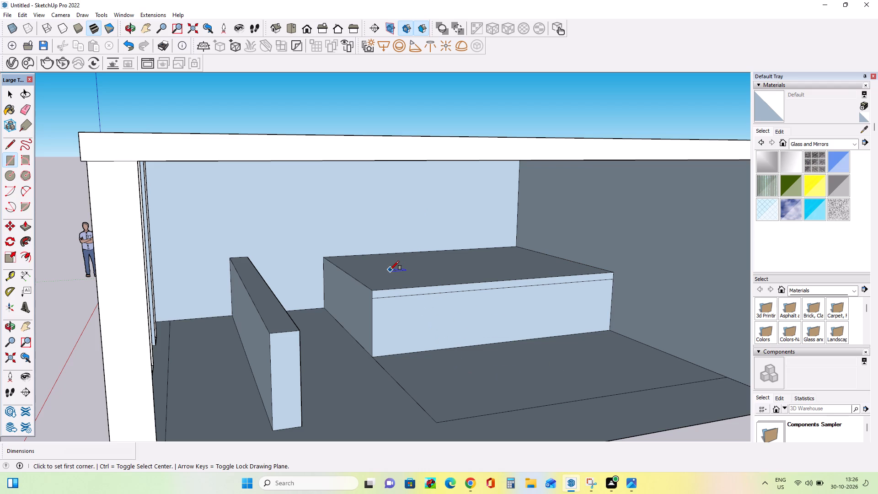
{"action": "left_click", "coordinate": [29, 223]}
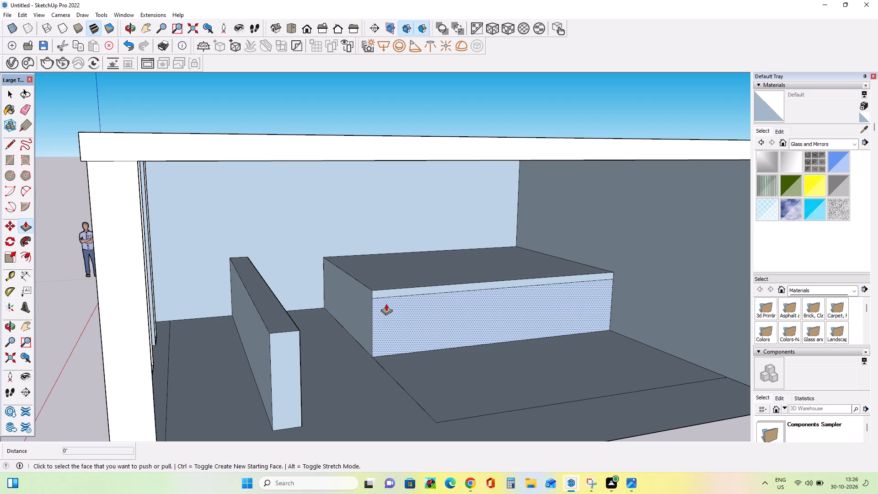
{"action": "left_click_drag", "start_coordinate": [387, 294], "coordinate": [409, 319]}
Push/Pull the block's top up by about 4' 1 9/16" and its upper front face back by about 5' 8" to form a step.
{"action": "left_click_drag", "start_coordinate": [398, 270], "coordinate": [393, 221]}
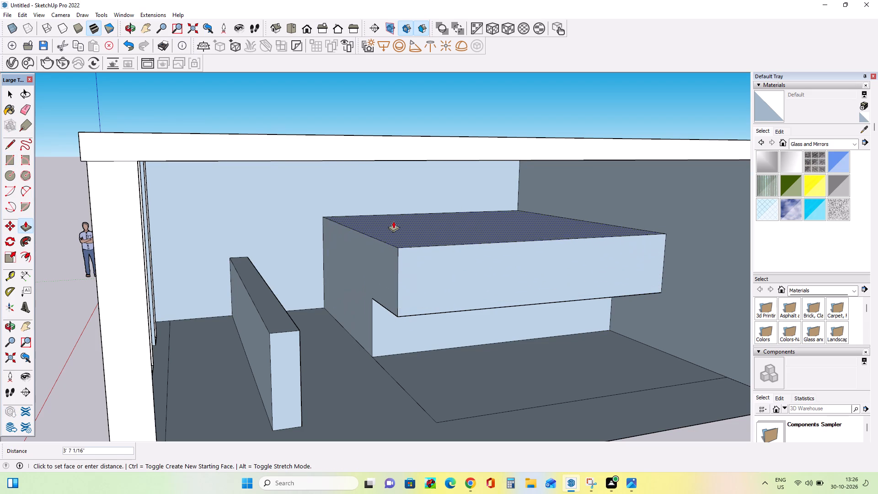
{"action": "left_click_drag", "start_coordinate": [393, 221], "coordinate": [393, 215]}
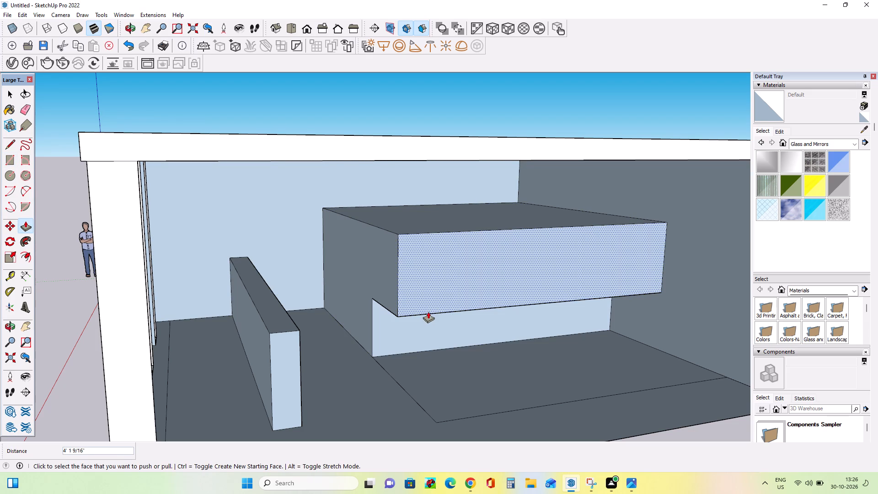
{"action": "left_click_drag", "start_coordinate": [427, 306], "coordinate": [387, 270]}
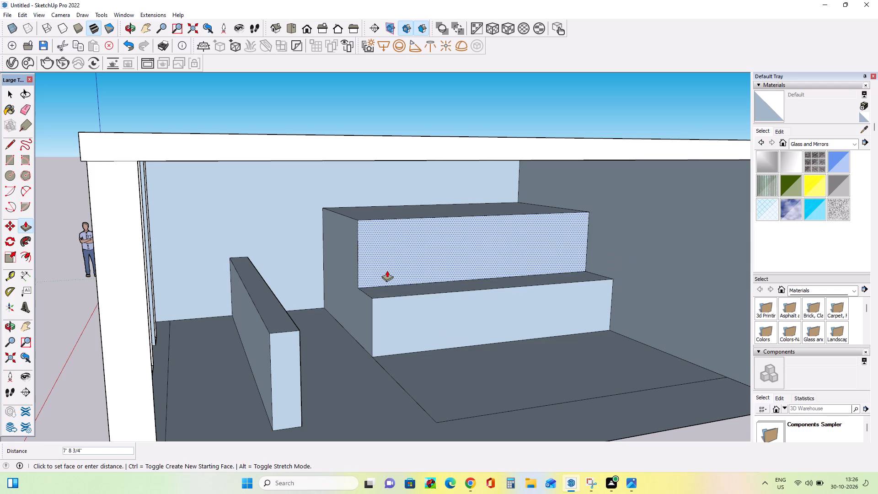
{"action": "left_click_drag", "start_coordinate": [387, 270], "coordinate": [396, 279]}
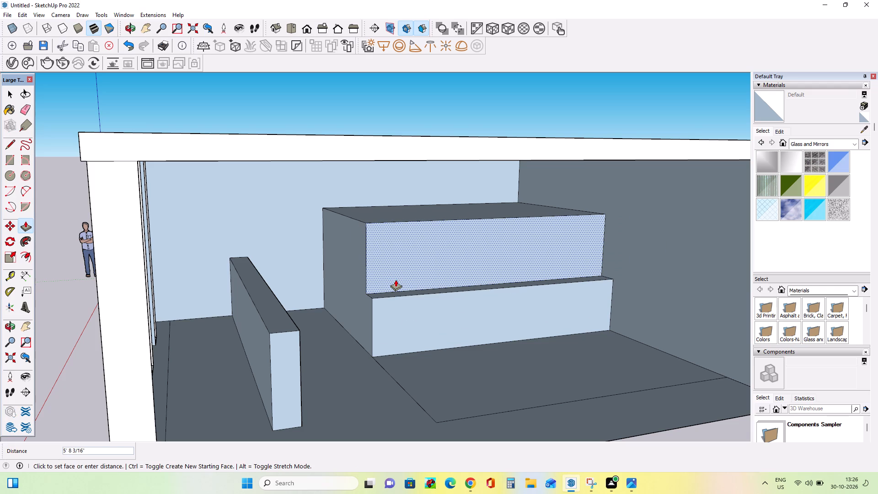
{"action": "left_click_drag", "start_coordinate": [396, 279], "coordinate": [396, 279]}
Push/Pull the lower step's front face forward by about 8' 6".
{"action": "left_click_drag", "start_coordinate": [414, 309], "coordinate": [439, 333]}
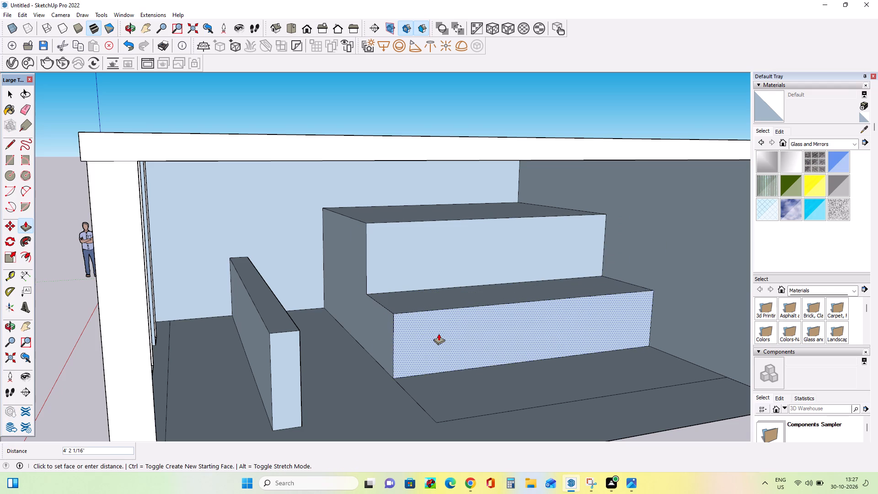
{"action": "left_click_drag", "start_coordinate": [439, 333], "coordinate": [460, 371]}
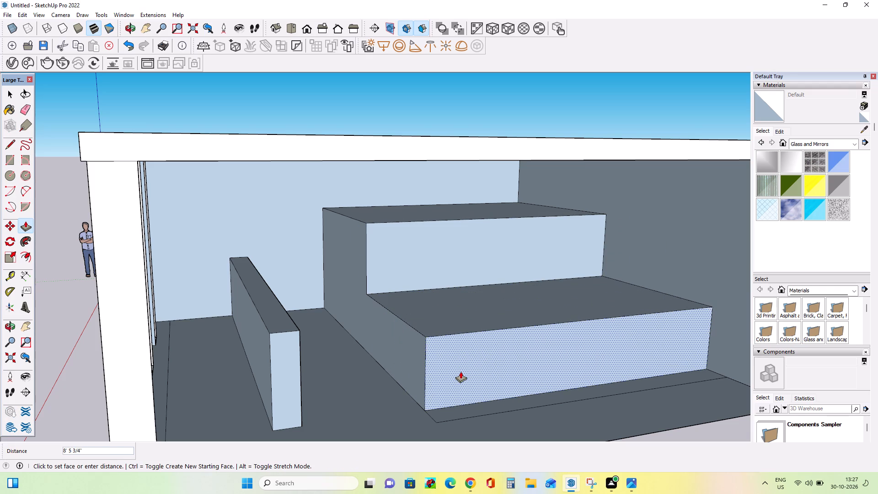
{"action": "left_click_drag", "start_coordinate": [460, 371], "coordinate": [461, 372]}
Push/Pull the upper block's front face forward by about 2' 2 7/8" and its top face up by about 4' 15/16".
{"action": "left_click_drag", "start_coordinate": [421, 270], "coordinate": [432, 283]}
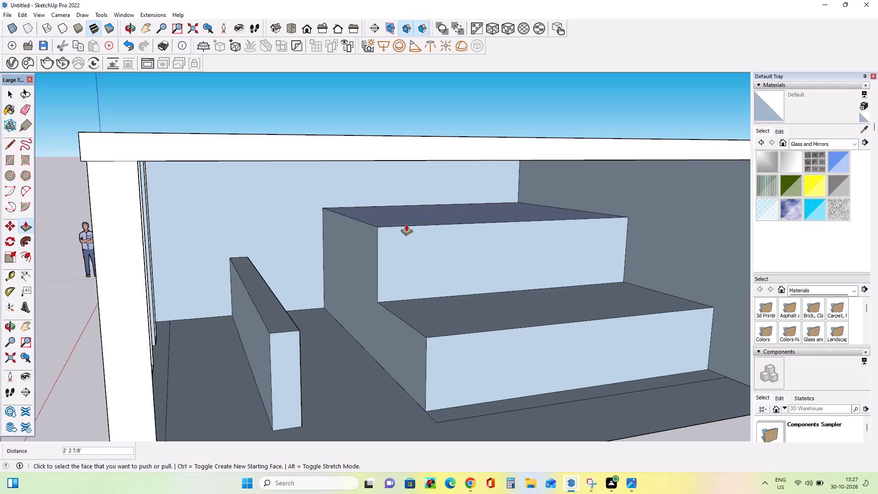
{"action": "left_click_drag", "start_coordinate": [405, 221], "coordinate": [402, 158]}
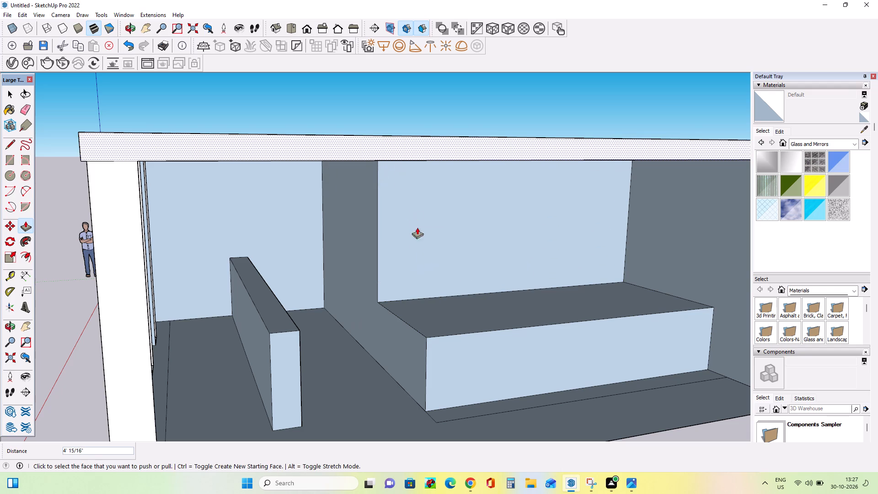
Push/Pull the lower step's front face forward by about 1' 11 1/2" to the front line of the floor outline.
{"action": "middle_click_drag", "start_coordinate": [413, 273], "coordinate": [407, 282]}
{"action": "scroll", "coordinate": [418, 302], "scroll_direction": "down", "scroll_amount": 5}
{"action": "middle_click_drag", "start_coordinate": [460, 313], "coordinate": [454, 302]}
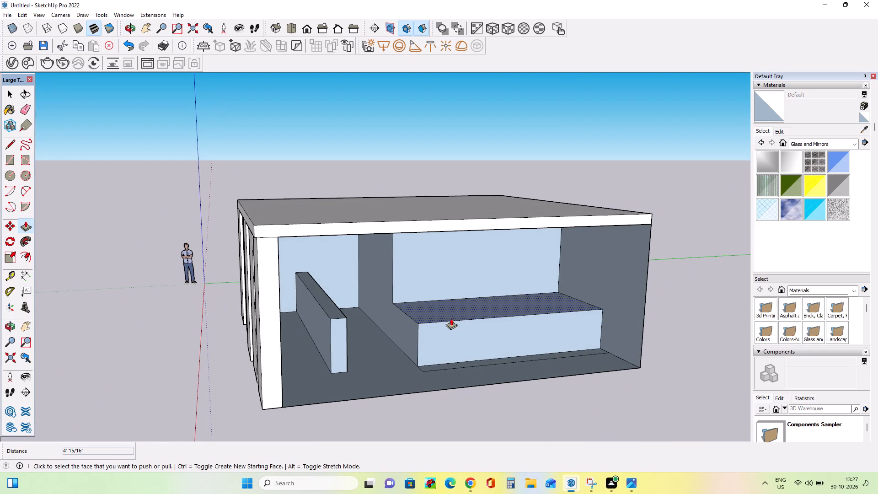
{"action": "middle_click_drag", "start_coordinate": [411, 333], "coordinate": [417, 344]}
{"action": "left_click_drag", "start_coordinate": [458, 334], "coordinate": [465, 345]}
Push/Pull the tall rear block's top face up by about 9 15/16" to close the gap below the roof.
{"action": "scroll", "coordinate": [373, 353], "scroll_direction": "down", "scroll_amount": 2}
{"action": "middle_click_drag", "start_coordinate": [459, 342], "coordinate": [458, 335]}
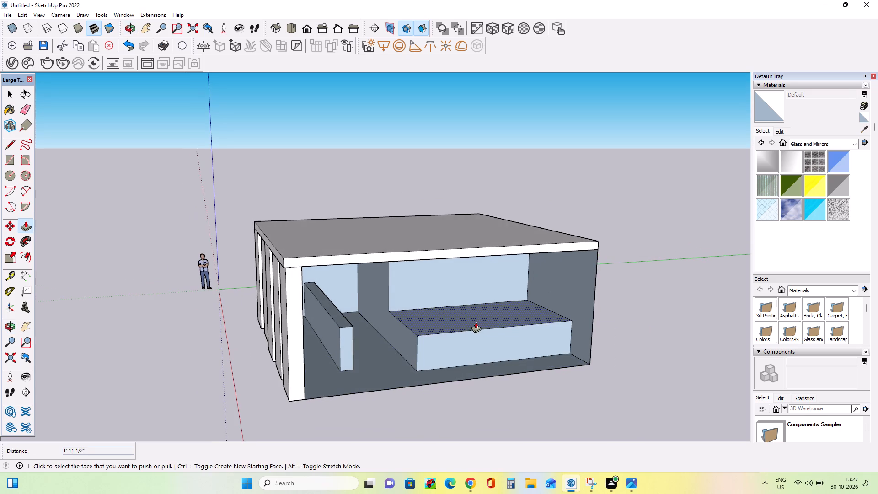
{"action": "middle_click_drag", "start_coordinate": [476, 323], "coordinate": [479, 332]}
{"action": "middle_click", "coordinate": [541, 311]}
{"action": "middle_click", "coordinate": [549, 329]}
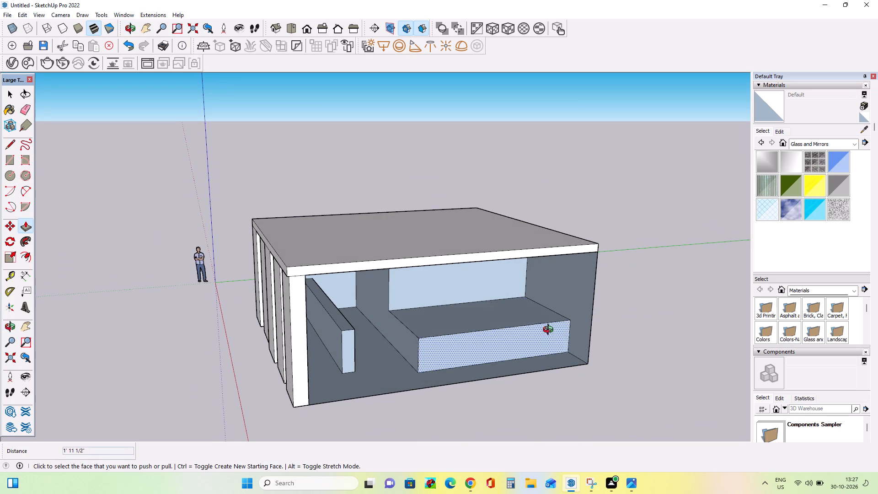
{"action": "left_click", "coordinate": [9, 161]}
{"action": "middle_click_drag", "start_coordinate": [530, 292], "coordinate": [523, 236]}
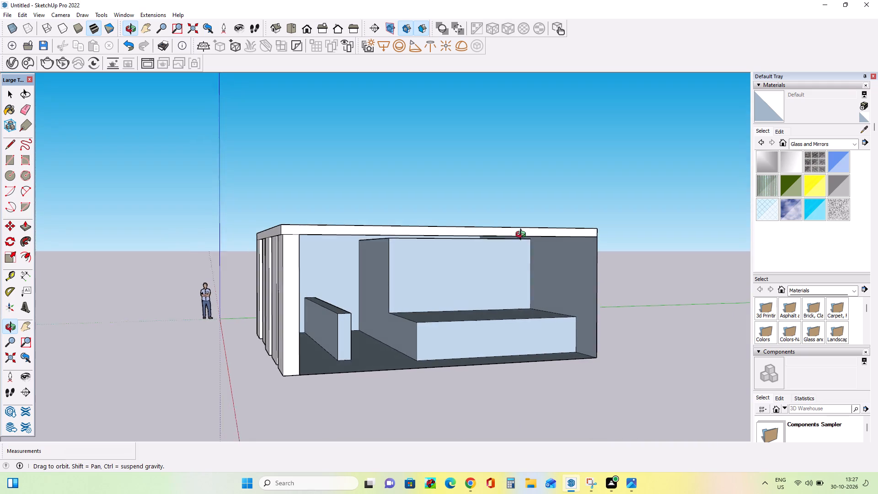
{"action": "middle_click_drag", "start_coordinate": [523, 236], "coordinate": [524, 235]}
{"action": "scroll", "coordinate": [409, 270], "scroll_direction": "up", "scroll_amount": 2}
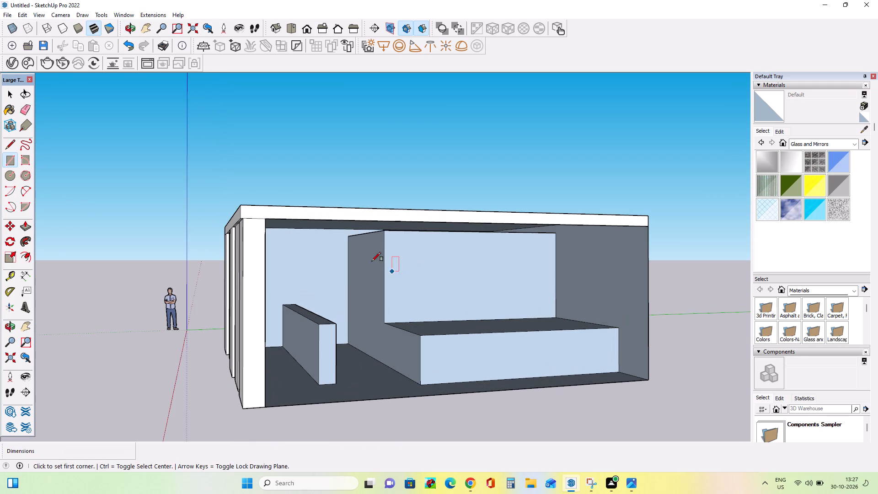
{"action": "scroll", "coordinate": [359, 234], "scroll_direction": "up", "scroll_amount": 10}
{"action": "middle_click_drag", "start_coordinate": [379, 251], "coordinate": [389, 248]}
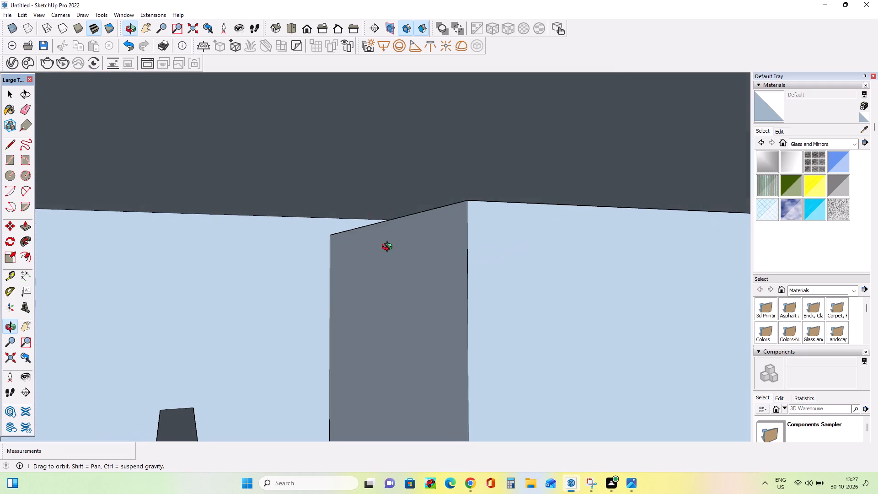
{"action": "middle_click_drag", "start_coordinate": [389, 248], "coordinate": [389, 255]}
{"action": "scroll", "coordinate": [470, 208], "scroll_direction": "up", "scroll_amount": 4}
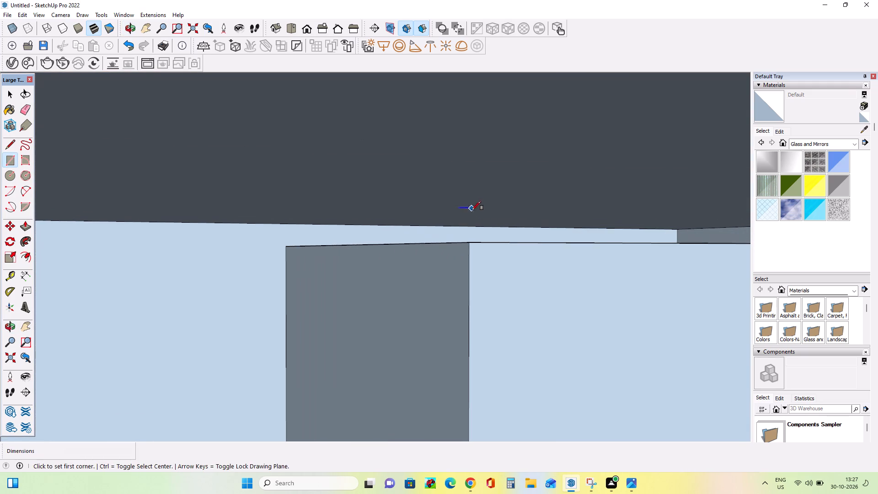
{"action": "middle_click_drag", "start_coordinate": [476, 239], "coordinate": [476, 243]}
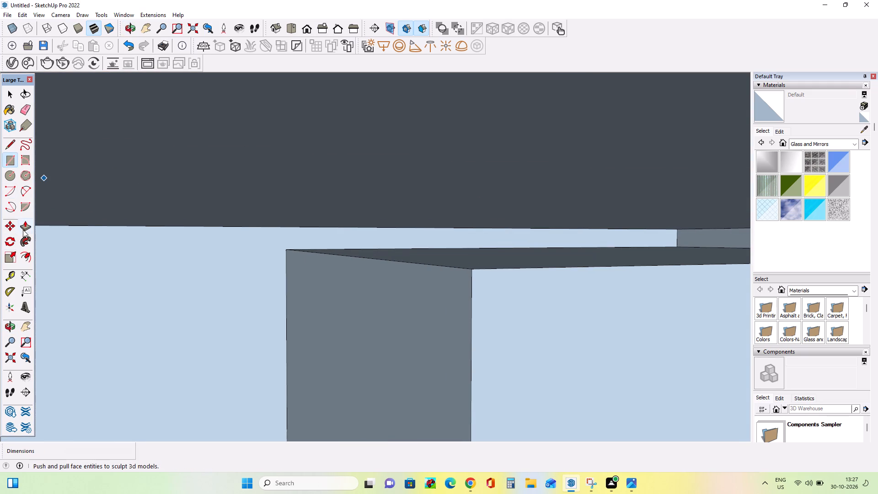
{"action": "left_click", "coordinate": [24, 229]}
{"action": "left_click_drag", "start_coordinate": [358, 257], "coordinate": [355, 220]}
{"action": "left_click_drag", "start_coordinate": [376, 252], "coordinate": [373, 224]}
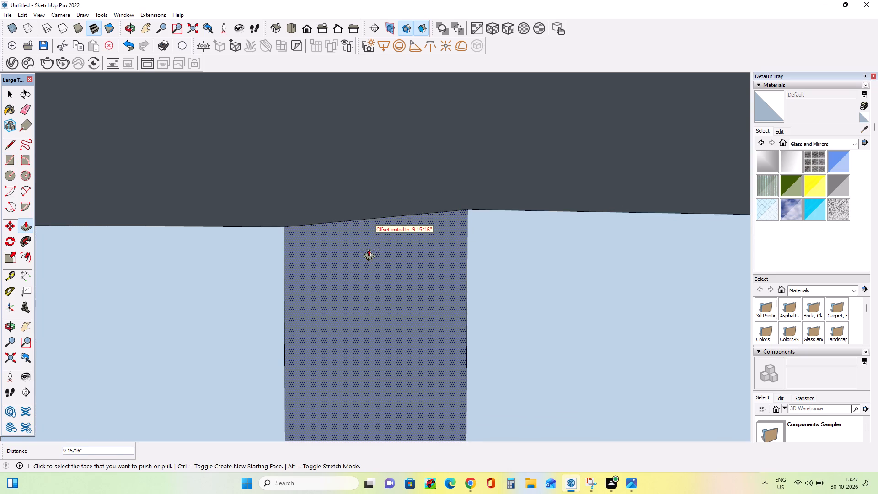
Push/Pull the lower step's top face down by about 7 7/8".
{"action": "scroll", "coordinate": [323, 263], "scroll_direction": "down", "scroll_amount": 20}
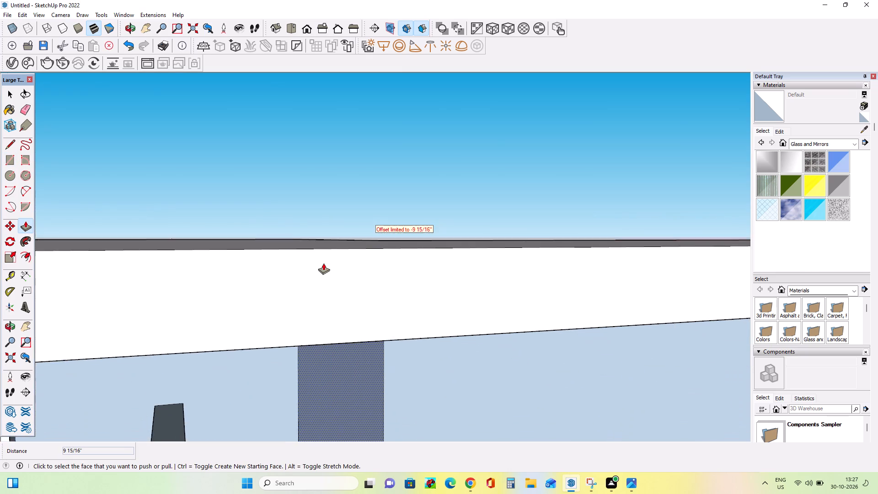
{"action": "scroll", "coordinate": [323, 263], "scroll_direction": "down", "scroll_amount": 18}
{"action": "scroll", "coordinate": [424, 326], "scroll_direction": "down", "scroll_amount": 3}
{"action": "middle_click_drag", "start_coordinate": [504, 362], "coordinate": [504, 371]}
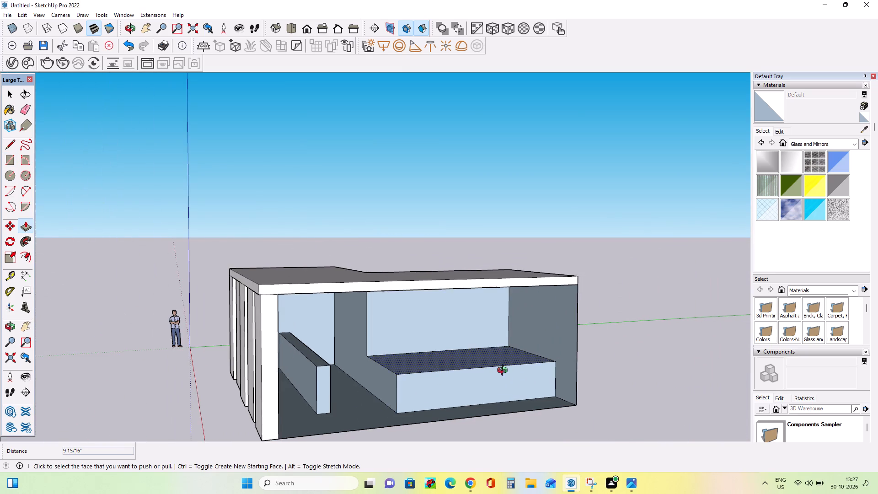
{"action": "middle_click_drag", "start_coordinate": [504, 371], "coordinate": [503, 384]}
{"action": "left_click_drag", "start_coordinate": [473, 363], "coordinate": [475, 369]}
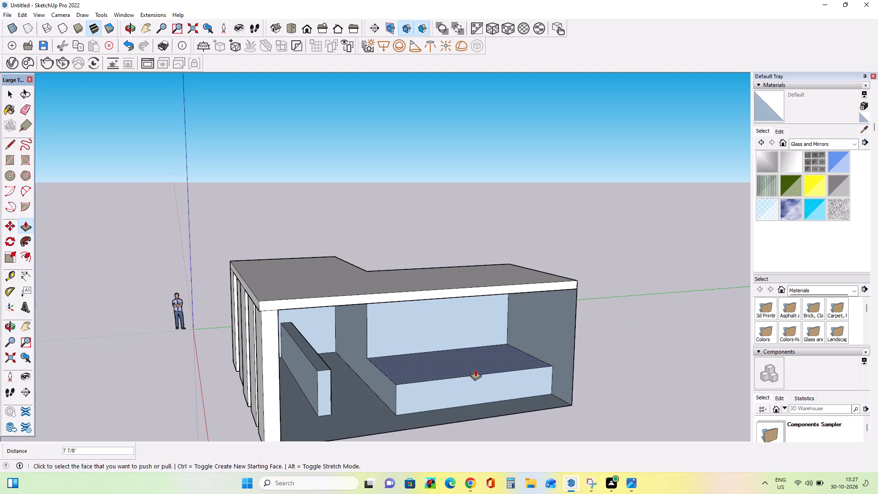
Draw a small rectangle on the lower step's top face, in the rear corner against the right side wall.
{"action": "middle_click", "coordinate": [459, 346]}
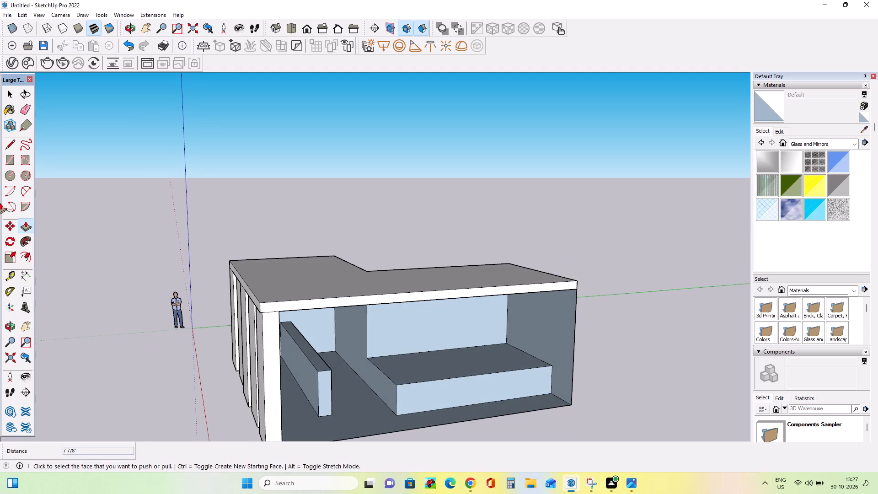
{"action": "left_click", "coordinate": [10, 159]}
{"action": "middle_click_drag", "start_coordinate": [376, 262], "coordinate": [382, 281]}
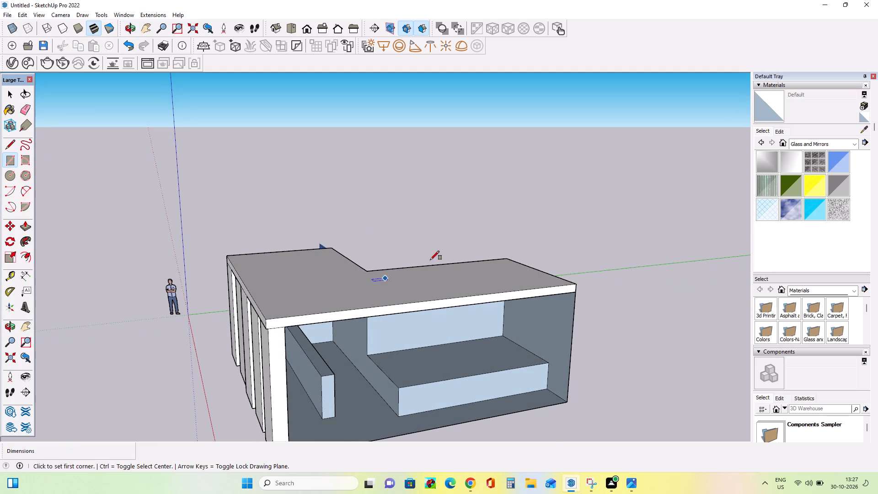
{"action": "left_click_drag", "start_coordinate": [533, 353], "coordinate": [528, 353]}
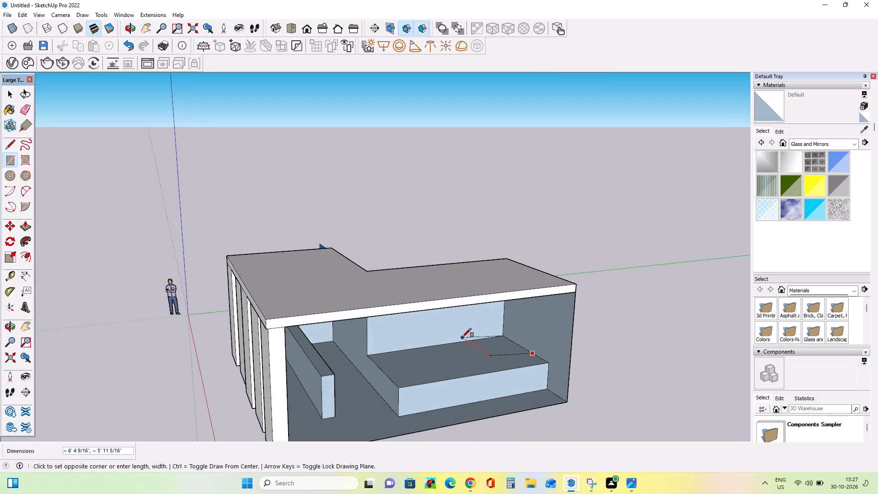
{"action": "left_click", "coordinate": [482, 340]}
{"action": "middle_click_drag", "start_coordinate": [443, 362], "coordinate": [443, 370]}
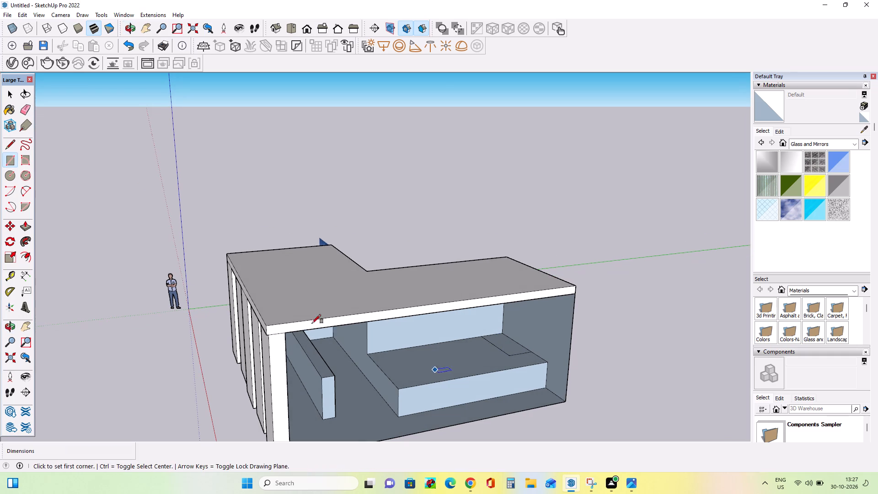
Offset the small corner rectangle's outline inward by about 3" to form a narrow rim.
{"action": "left_click", "coordinate": [22, 228]}
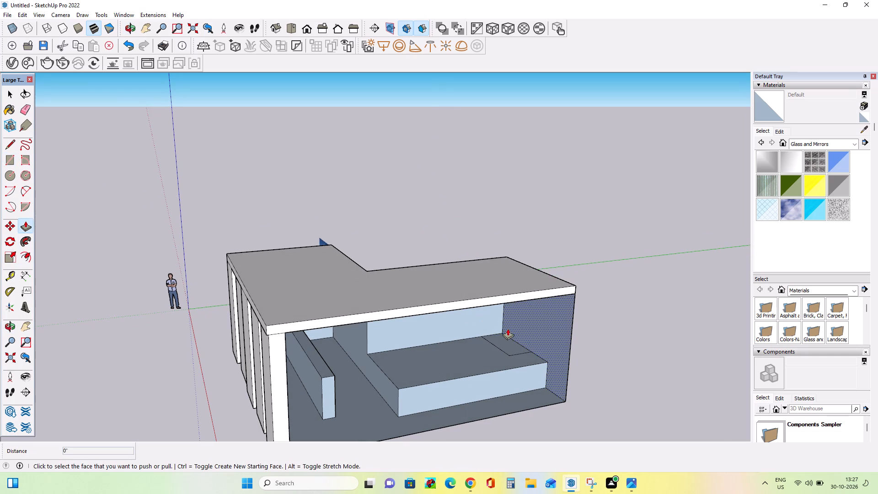
{"action": "scroll", "coordinate": [505, 355], "scroll_direction": "up", "scroll_amount": 6}
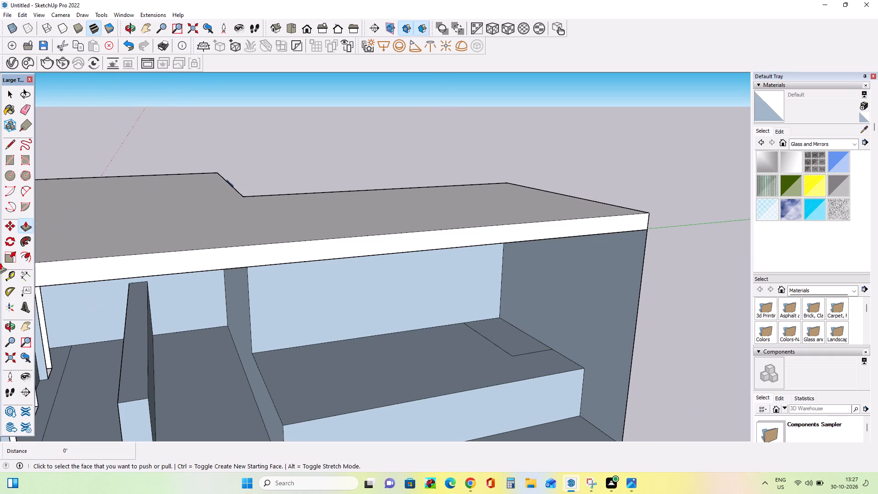
{"action": "left_click", "coordinate": [23, 261]}
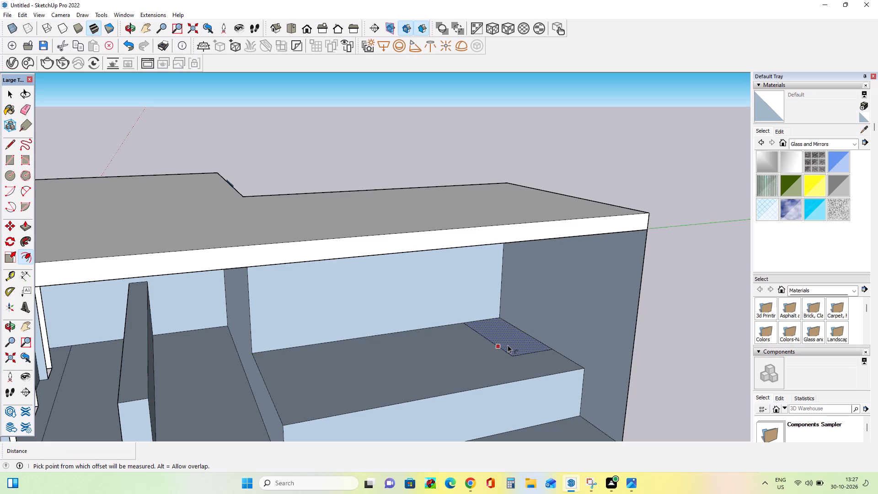
{"action": "left_click", "coordinate": [508, 345]}
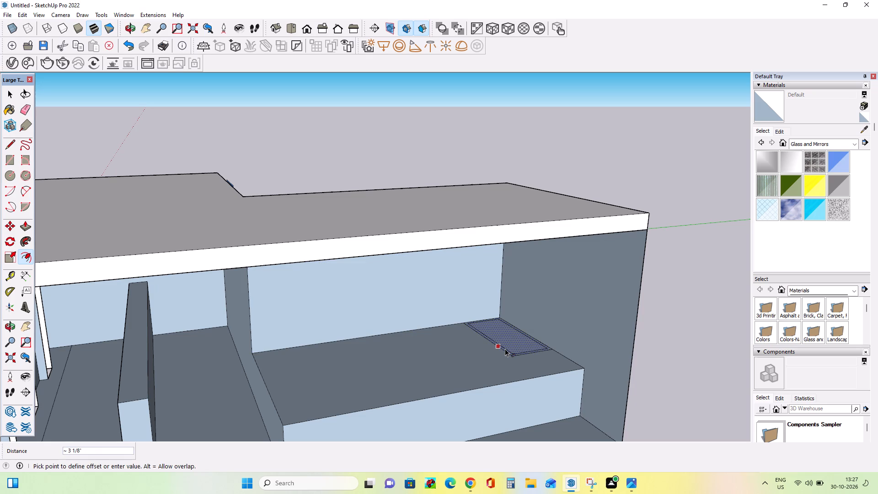
Push/Pull the rectangle inside the rim down by about 1' 4 7/16" to sink a recess, undoing any accidental change to the roof.
{"action": "left_click", "coordinate": [23, 230]}
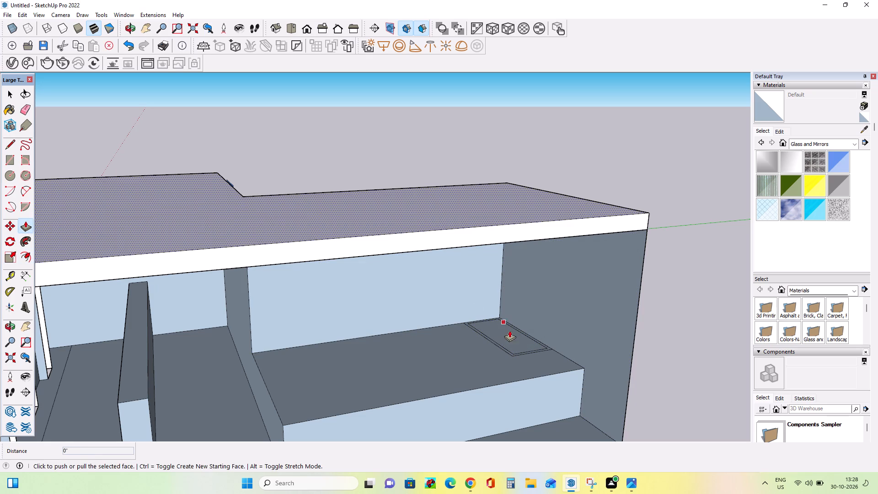
{"action": "left_click_drag", "start_coordinate": [511, 333], "coordinate": [511, 340]}
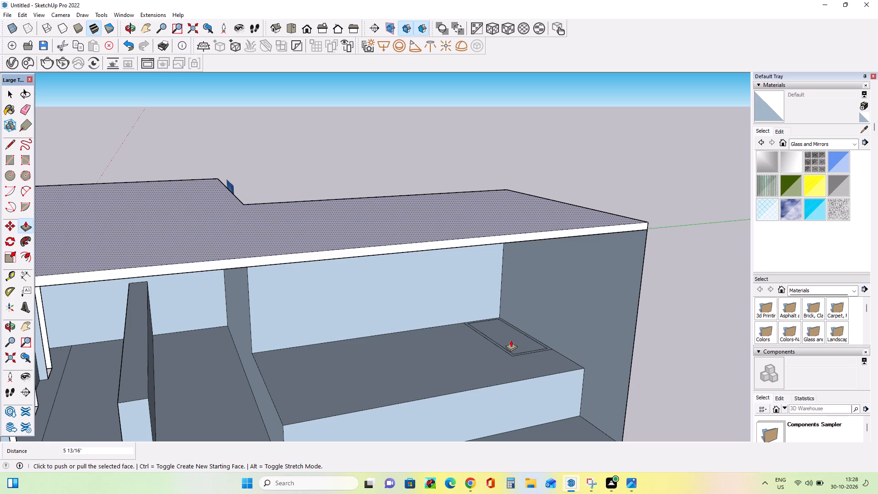
{"action": "key", "text": "ctrl+z"}
{"action": "left_click_drag", "start_coordinate": [511, 349], "coordinate": [511, 368]}
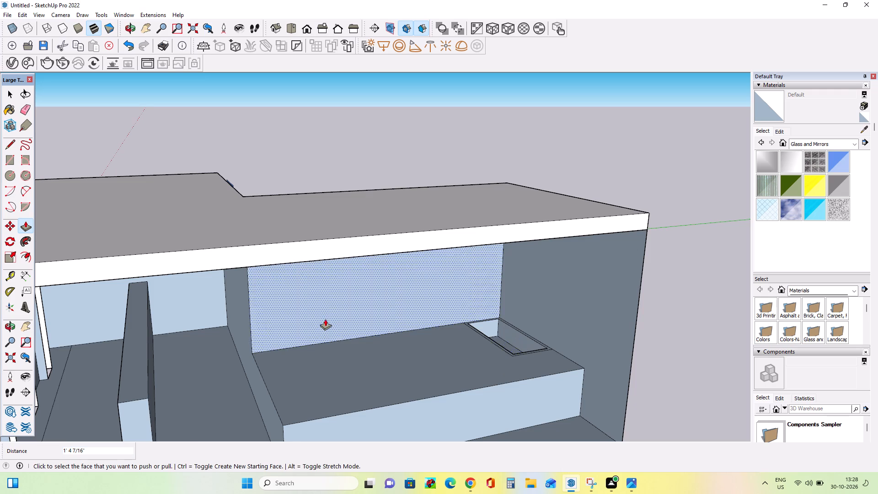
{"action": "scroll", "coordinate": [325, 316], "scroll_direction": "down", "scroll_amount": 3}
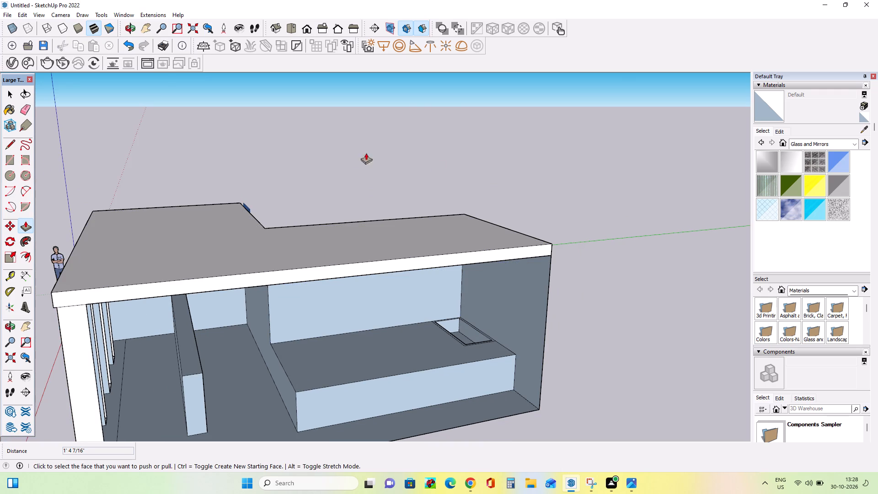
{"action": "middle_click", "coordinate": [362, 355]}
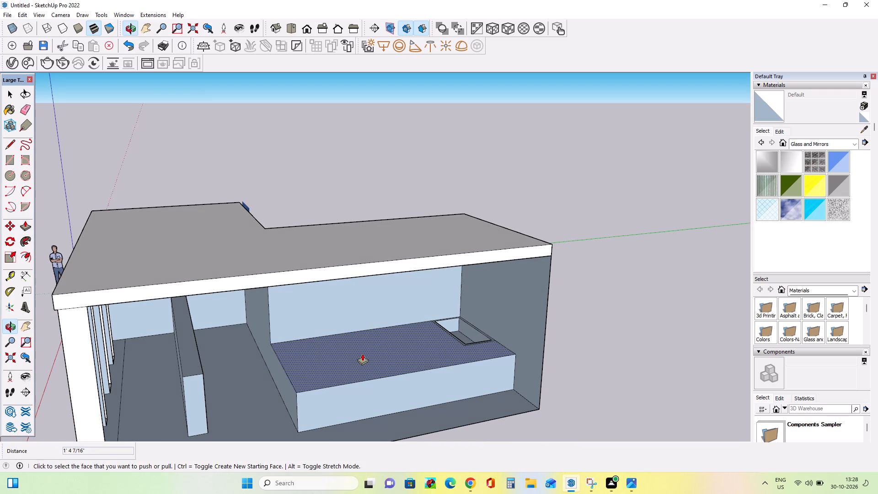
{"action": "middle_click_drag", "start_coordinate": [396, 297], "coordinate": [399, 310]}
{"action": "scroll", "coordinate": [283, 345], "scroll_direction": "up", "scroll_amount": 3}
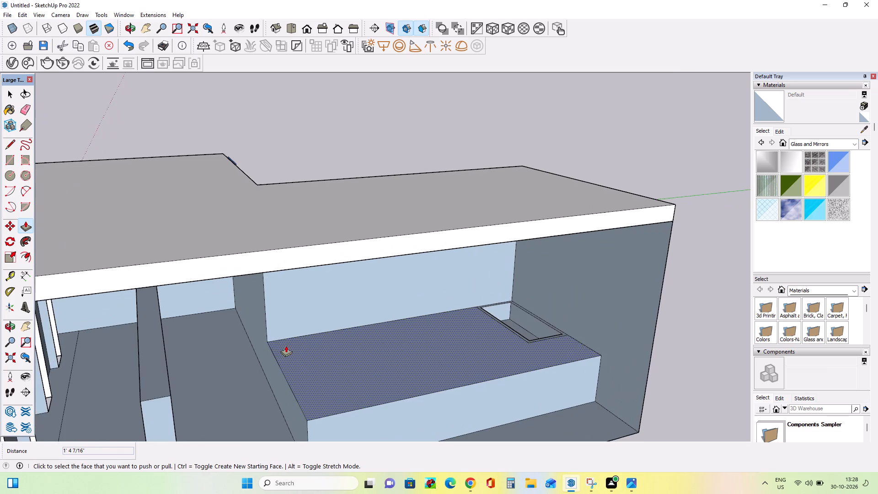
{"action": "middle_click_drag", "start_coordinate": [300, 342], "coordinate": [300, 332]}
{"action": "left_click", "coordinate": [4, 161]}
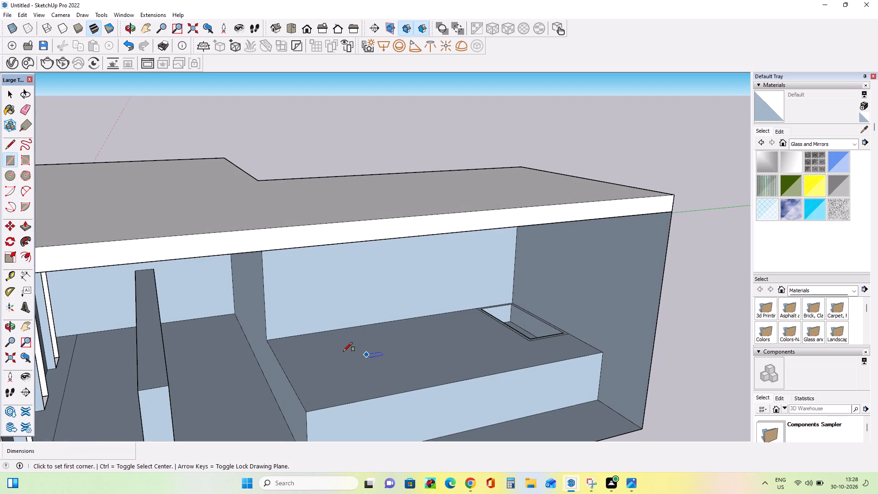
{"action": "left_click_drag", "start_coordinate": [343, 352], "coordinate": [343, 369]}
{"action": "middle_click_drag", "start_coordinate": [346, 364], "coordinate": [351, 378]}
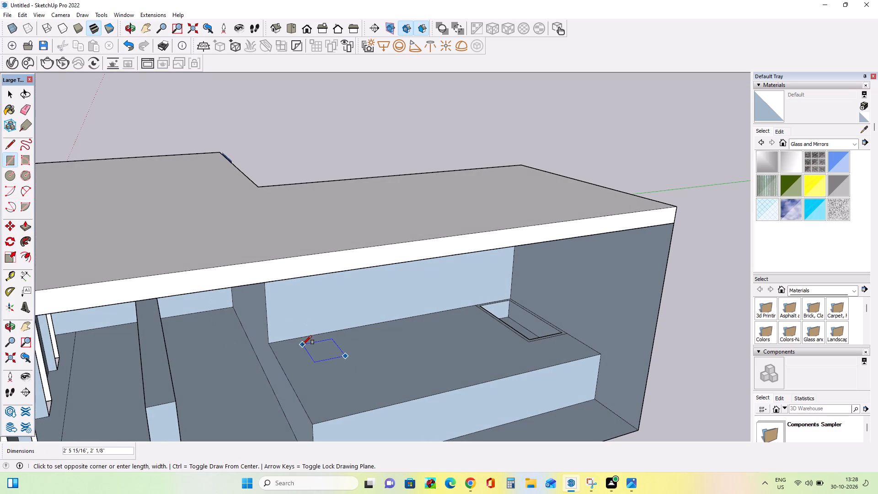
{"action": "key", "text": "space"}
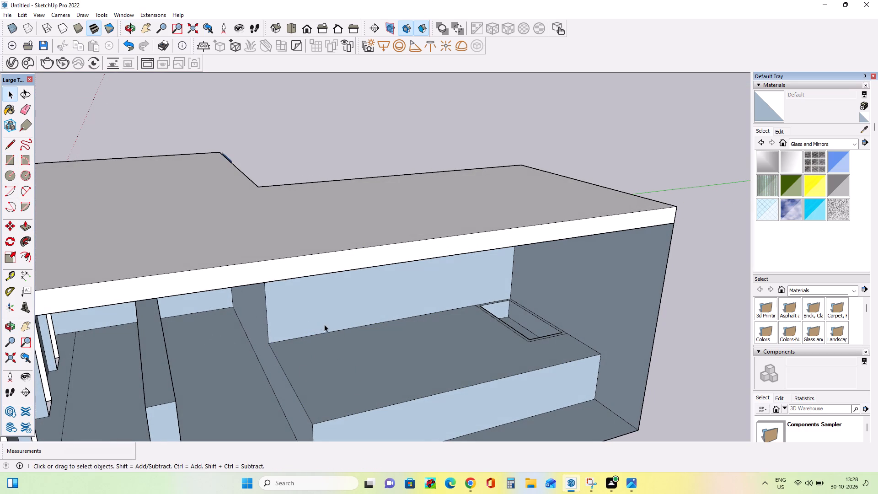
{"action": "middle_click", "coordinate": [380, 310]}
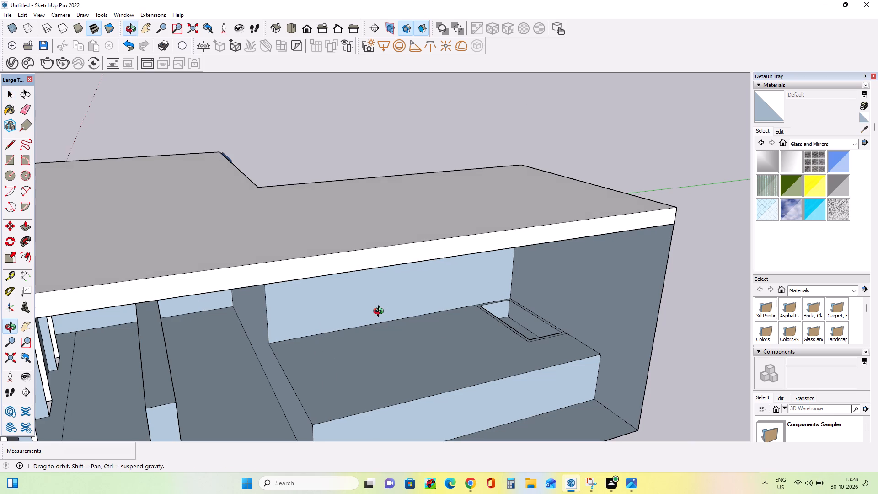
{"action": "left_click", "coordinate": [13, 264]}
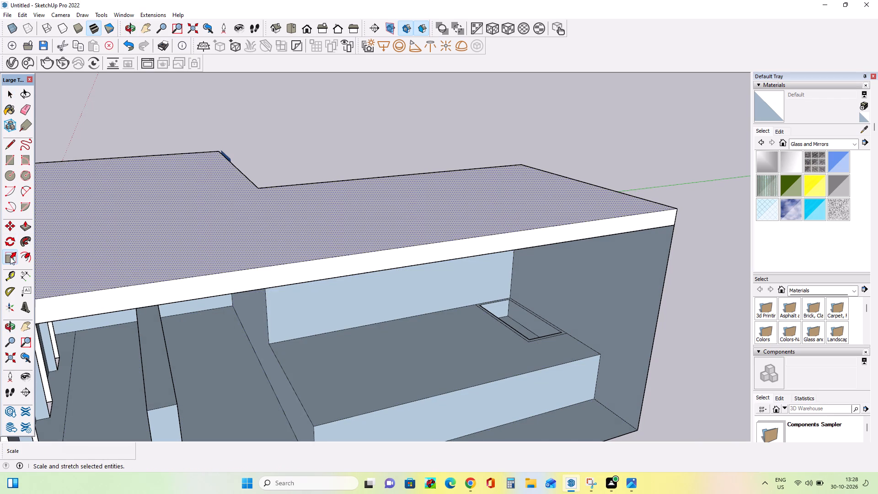
Draw a rectangular strip about 15' 3" by 1' 5" along the back wall, from the step's rear left corner to the recess's rim.
{"action": "left_click", "coordinate": [7, 161]}
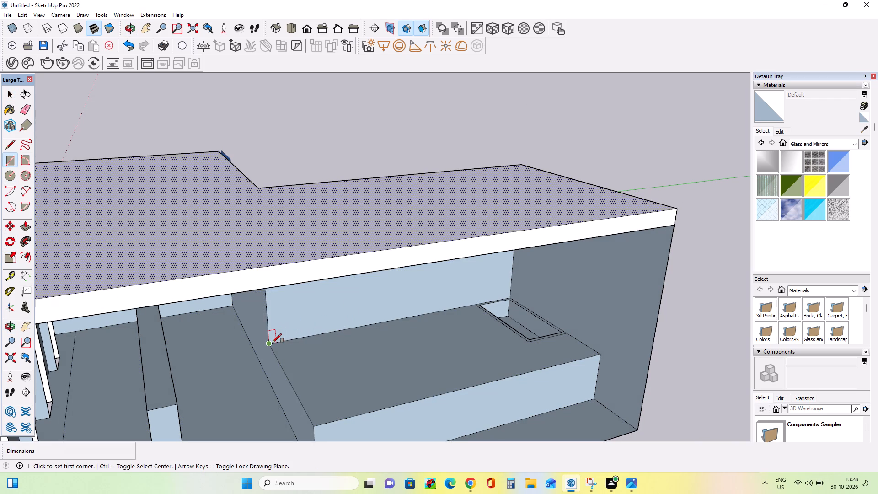
{"action": "left_click", "coordinate": [273, 343]}
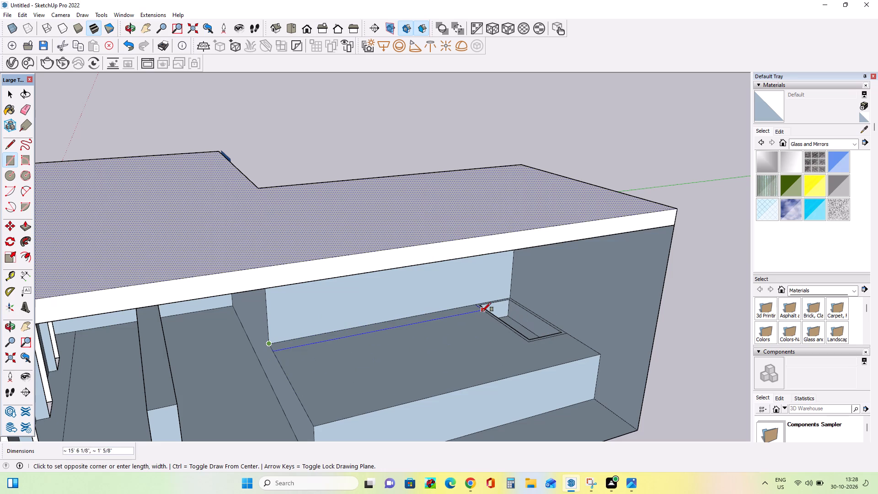
{"action": "scroll", "coordinate": [482, 311], "scroll_direction": "up", "scroll_amount": 6}
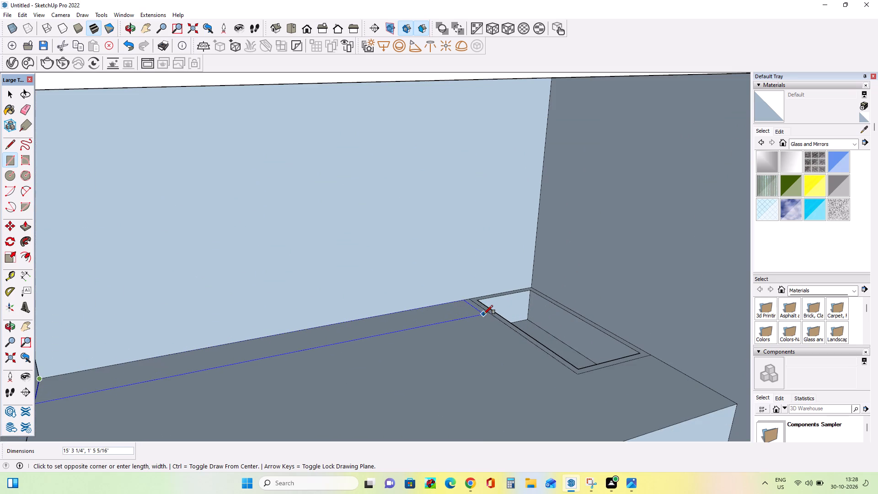
{"action": "left_click", "coordinate": [487, 312]}
{"action": "scroll", "coordinate": [495, 327], "scroll_direction": "down", "scroll_amount": 5}
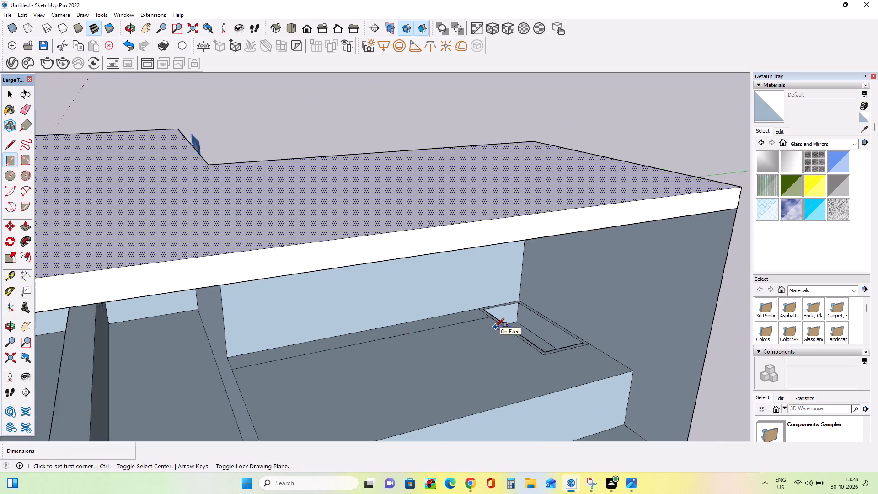
{"action": "scroll", "coordinate": [495, 327], "scroll_direction": "down", "scroll_amount": 1}
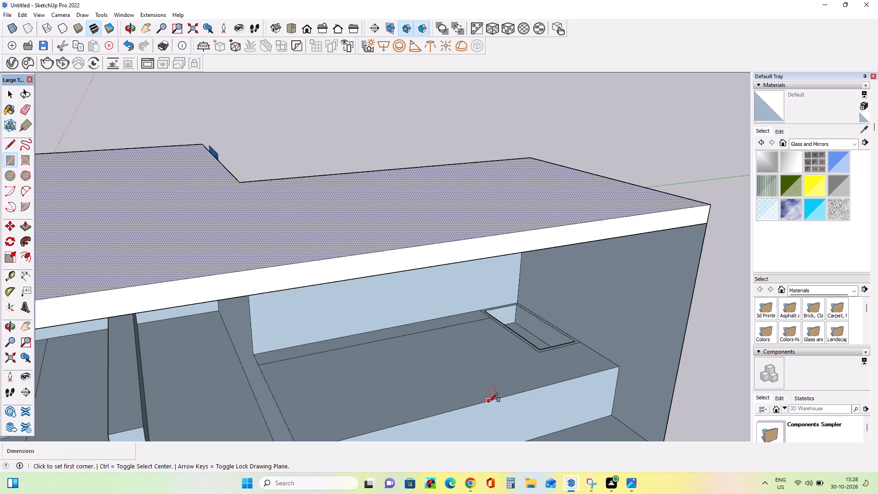
Draw three more adjoining strips about 15' 6" long in front of the first one, reaching the recess's front corner.
{"action": "middle_click_drag", "start_coordinate": [332, 396], "coordinate": [321, 396]}
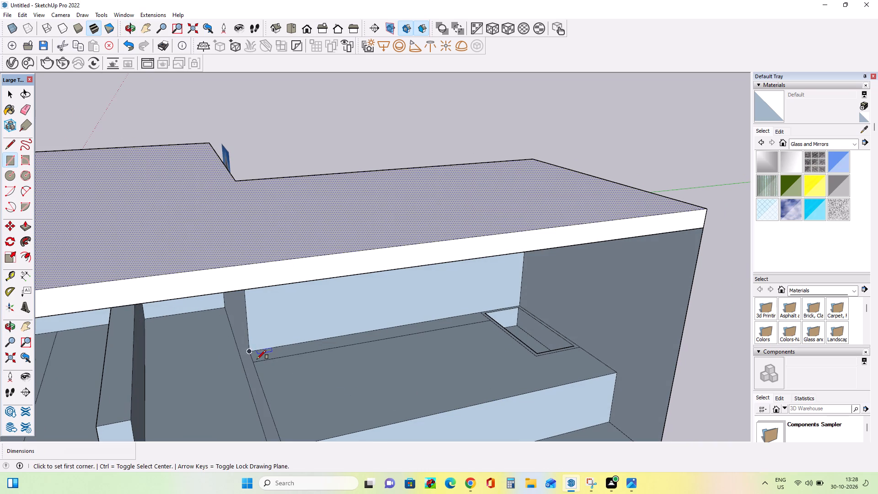
{"action": "left_click", "coordinate": [255, 362]}
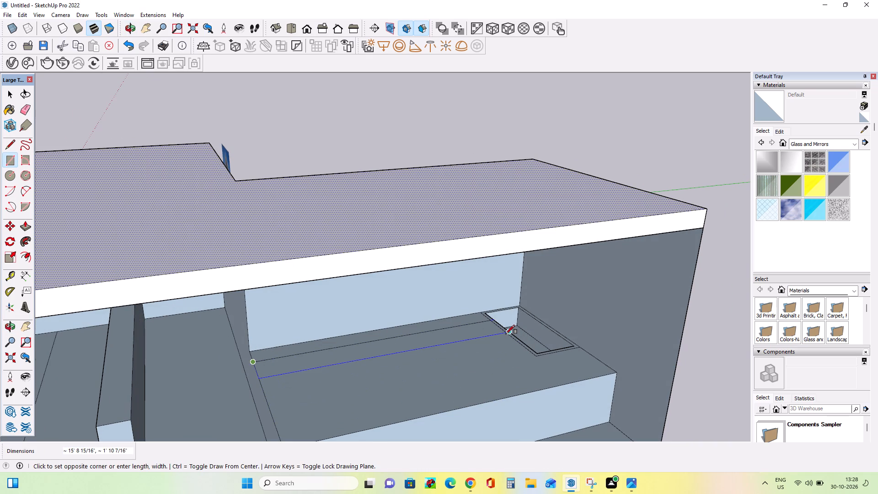
{"action": "left_click", "coordinate": [505, 332]}
{"action": "middle_click_drag", "start_coordinate": [558, 381], "coordinate": [565, 388]}
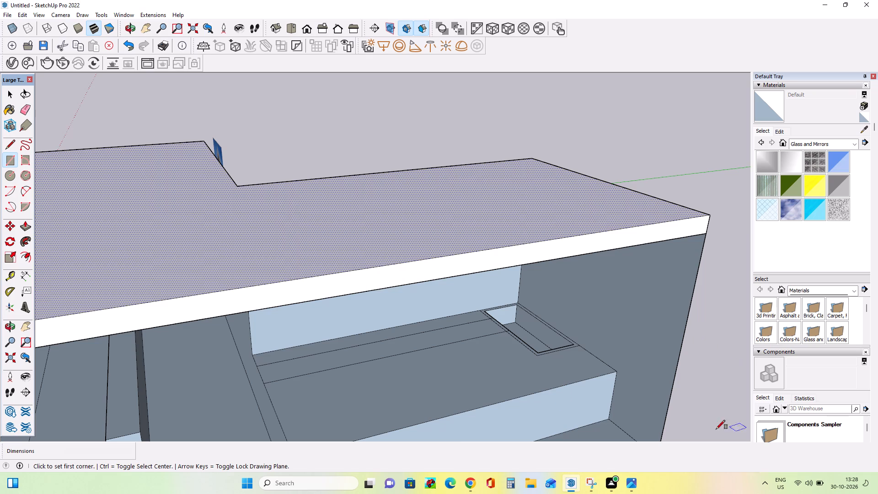
{"action": "left_click", "coordinate": [264, 385]}
{"action": "left_click", "coordinate": [520, 343]}
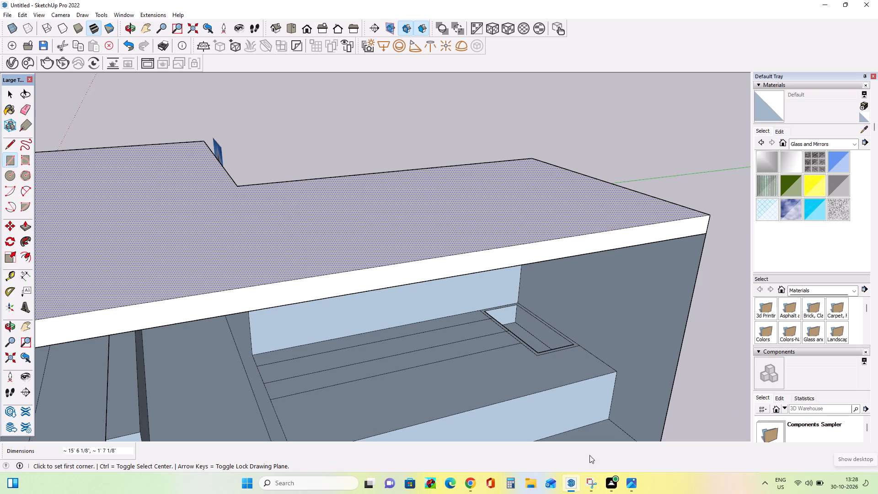
{"action": "left_click", "coordinate": [269, 400]}
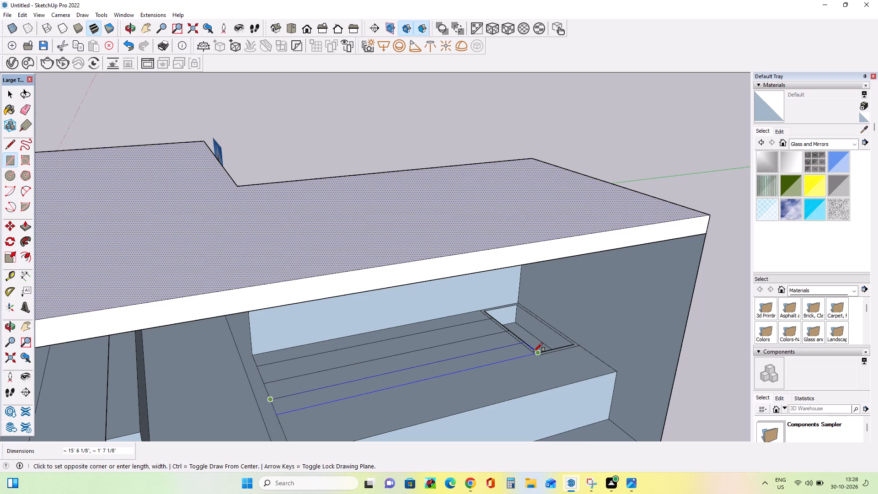
{"action": "scroll", "coordinate": [531, 354], "scroll_direction": "up", "scroll_amount": 3}
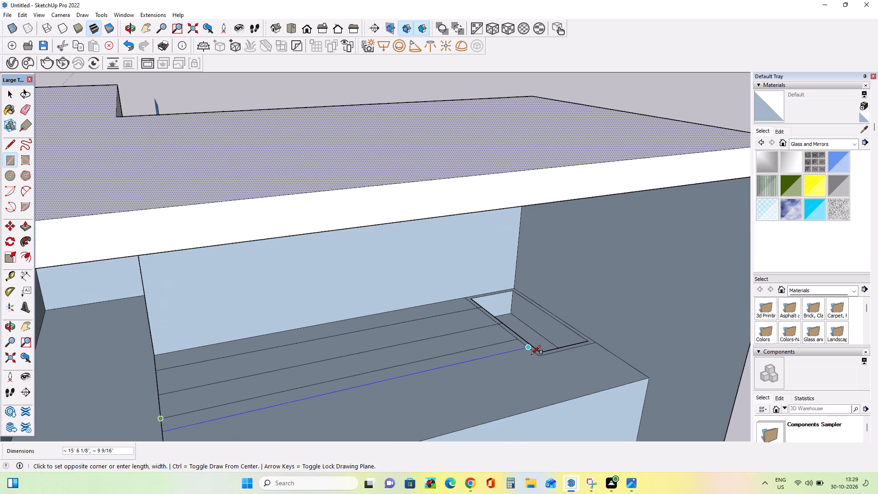
{"action": "left_click", "coordinate": [531, 353]}
Draw a full-width strip about 18' 7" by 1' 2" across the step's top, directly in front of the four strips and the recess.
{"action": "scroll", "coordinate": [516, 333], "scroll_direction": "down", "scroll_amount": 6}
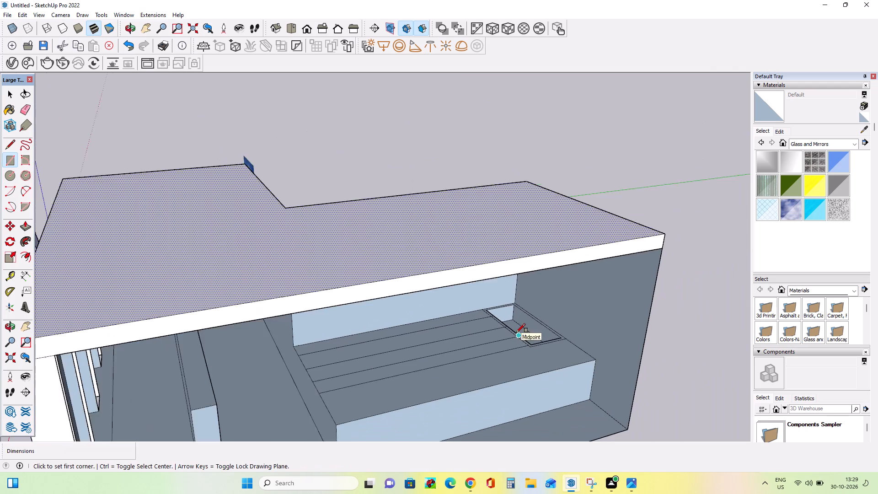
{"action": "middle_click_drag", "start_coordinate": [519, 346], "coordinate": [485, 367]}
{"action": "scroll", "coordinate": [241, 385], "scroll_direction": "up", "scroll_amount": 3}
{"action": "scroll", "coordinate": [348, 387], "scroll_direction": "down", "scroll_amount": 1}
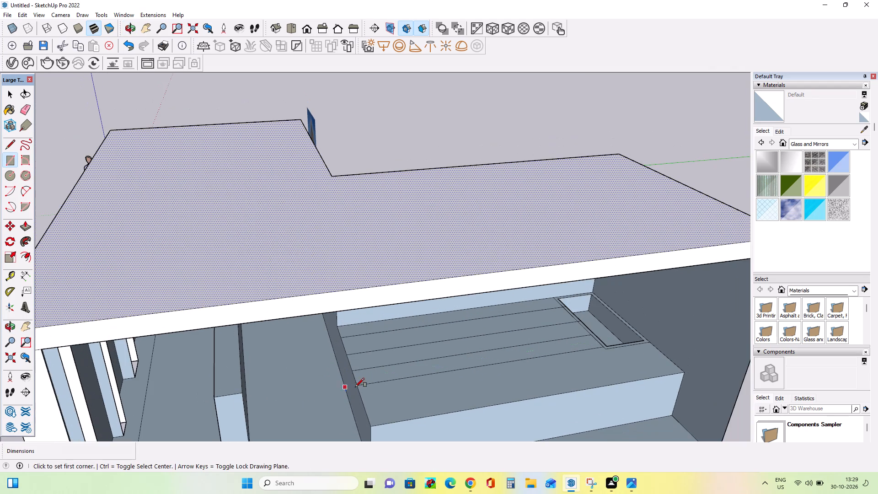
{"action": "left_click", "coordinate": [356, 388]}
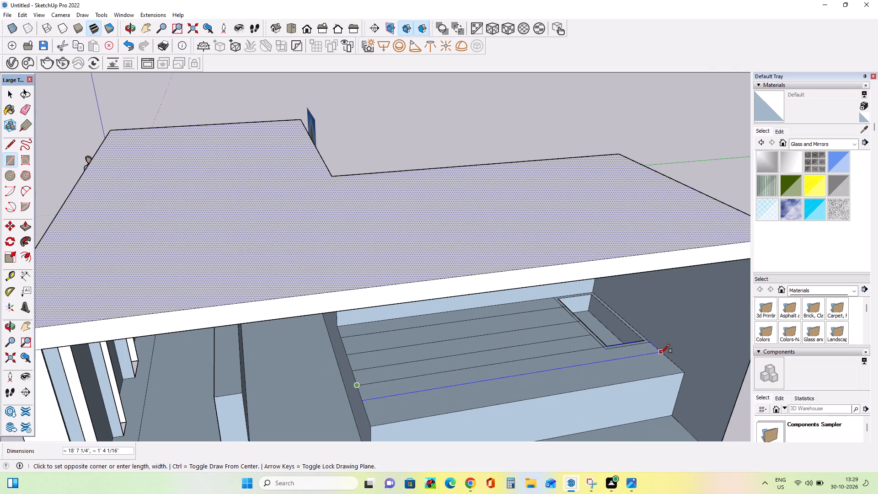
{"action": "scroll", "coordinate": [662, 353], "scroll_direction": "up", "scroll_amount": 3}
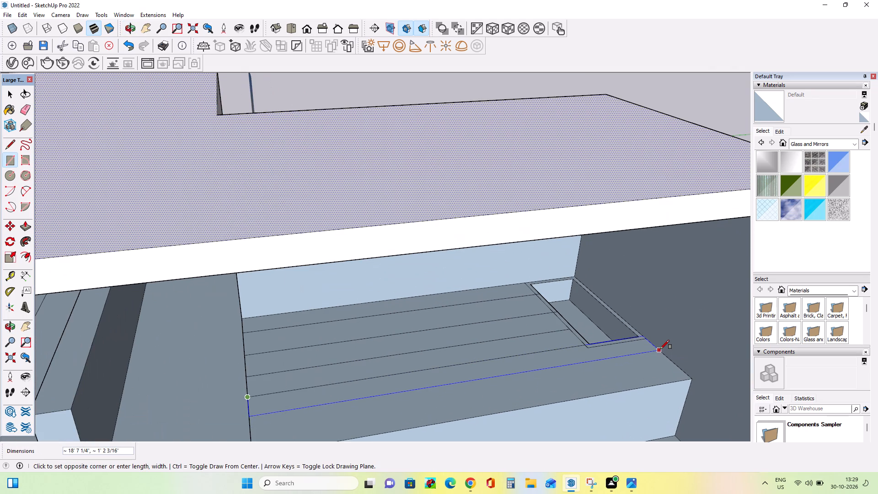
{"action": "left_click", "coordinate": [660, 349]}
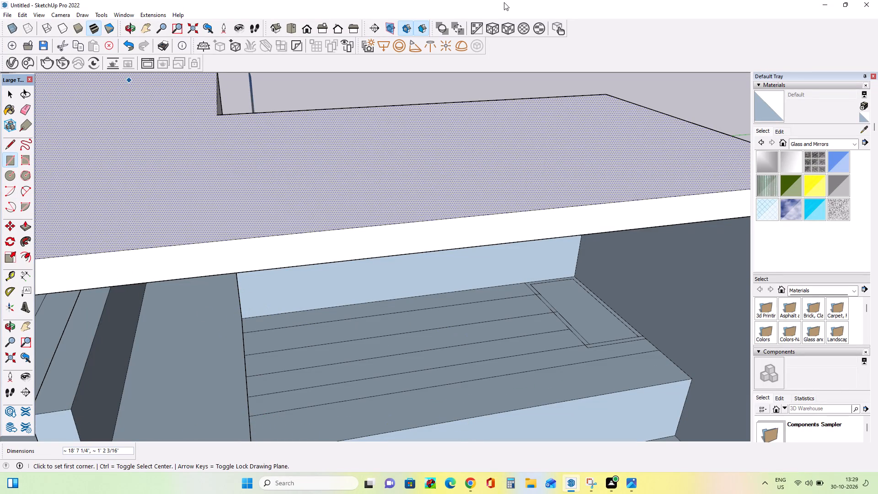
Draw another full-width rectangular strip about 18' 7" by 1' 7/8" across the step's top, directly in front of the previous full-width strip.
{"action": "scroll", "coordinate": [288, 354], "scroll_direction": "down", "scroll_amount": 1}
{"action": "scroll", "coordinate": [356, 348], "scroll_direction": "down", "scroll_amount": 2}
{"action": "scroll", "coordinate": [411, 371], "scroll_direction": "down", "scroll_amount": 3}
{"action": "middle_click_drag", "start_coordinate": [410, 392], "coordinate": [413, 399]}
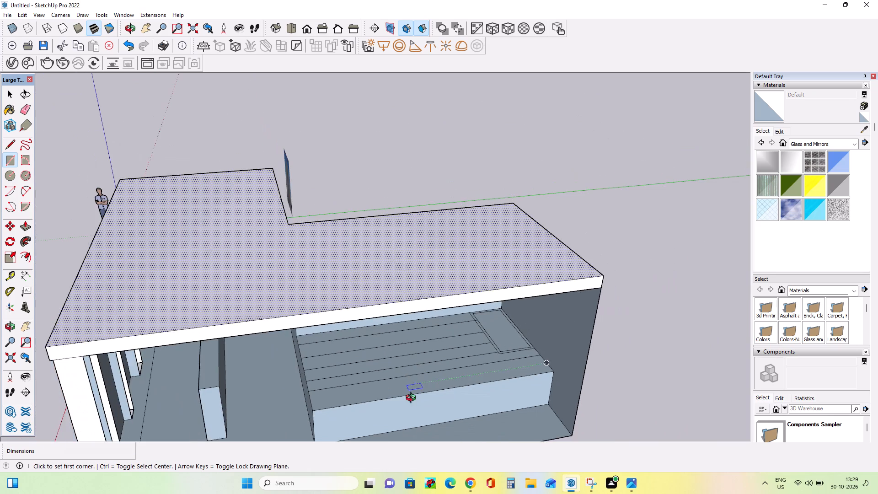
{"action": "middle_click_drag", "start_coordinate": [413, 399], "coordinate": [414, 401]}
{"action": "scroll", "coordinate": [303, 408], "scroll_direction": "up", "scroll_amount": 3}
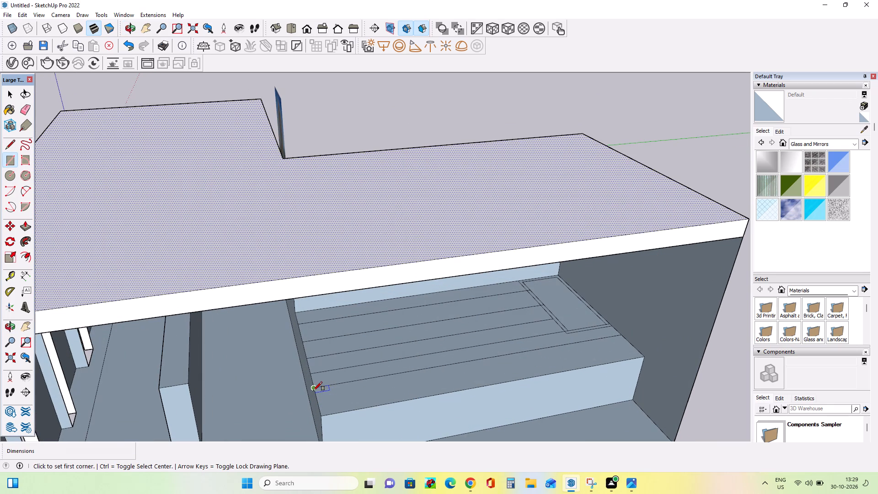
{"action": "left_click", "coordinate": [313, 391]}
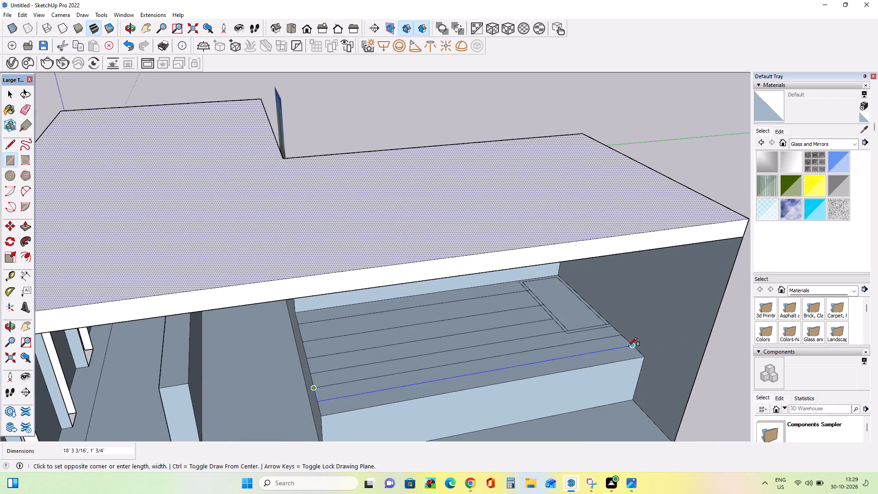
{"action": "left_click", "coordinate": [630, 347]}
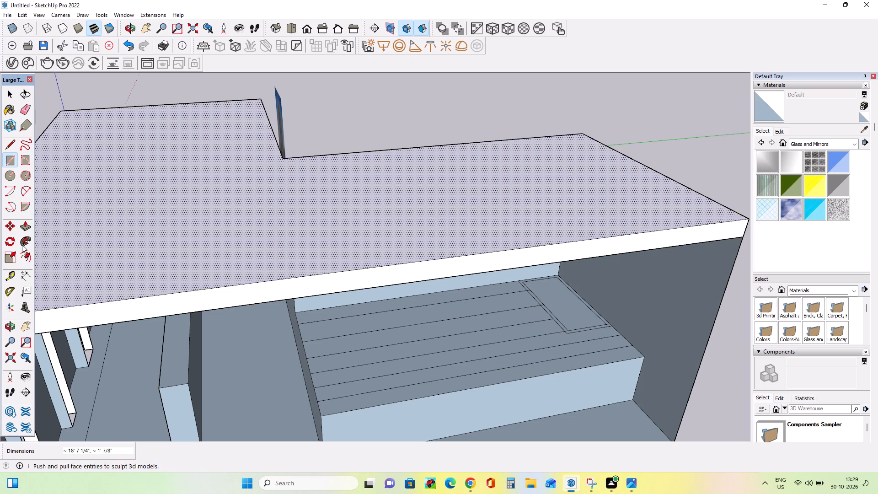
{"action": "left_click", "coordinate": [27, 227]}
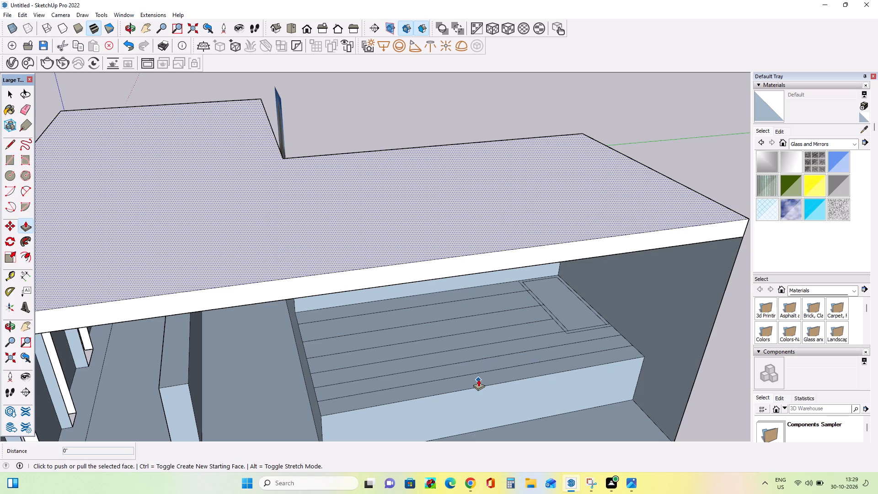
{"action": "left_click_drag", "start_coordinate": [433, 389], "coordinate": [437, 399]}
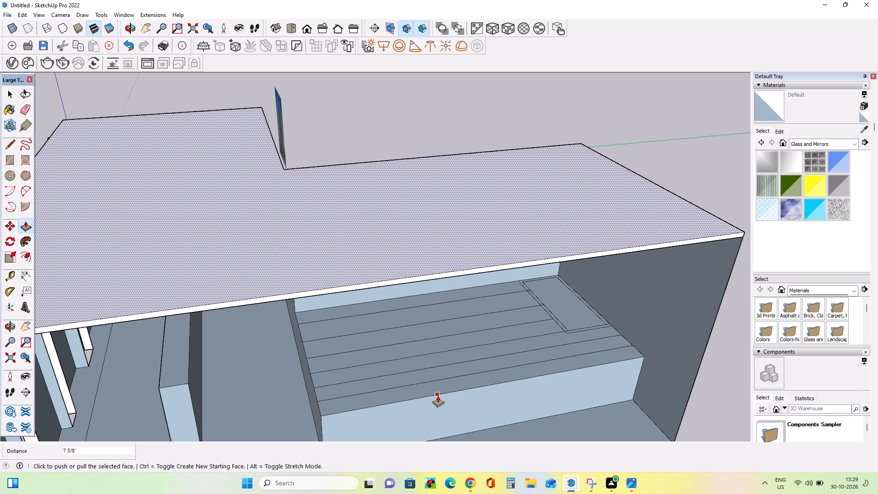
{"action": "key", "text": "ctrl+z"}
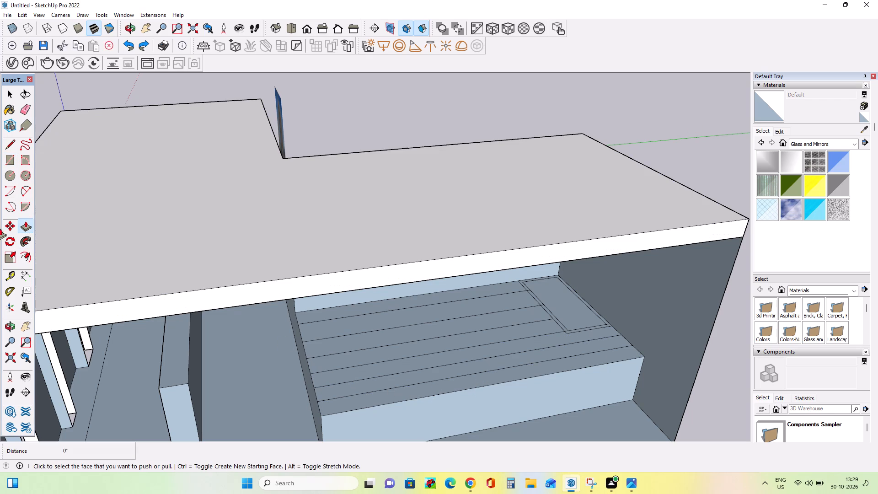
Push/Pull the frontmost strip along the step's front edge down by about 2' 3 7/16" to form the lowest tread.
{"action": "left_click", "coordinate": [7, 93]}
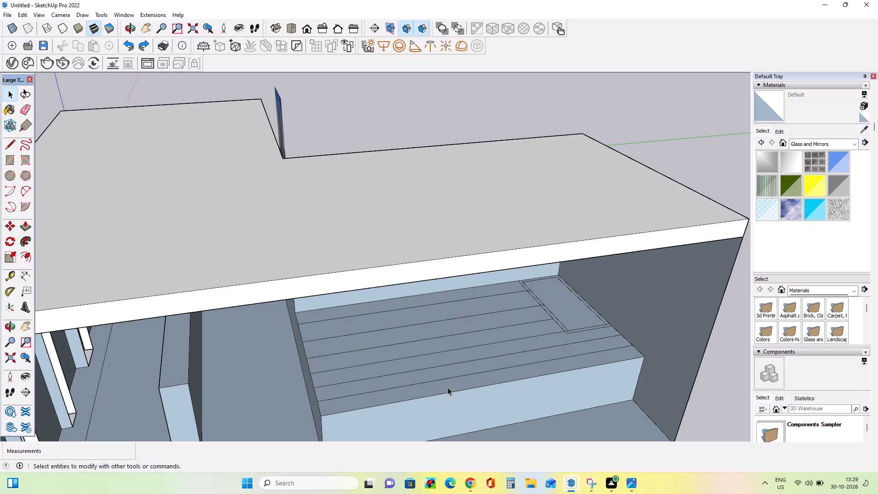
{"action": "left_click", "coordinate": [448, 388]}
{"action": "left_click", "coordinate": [31, 224]}
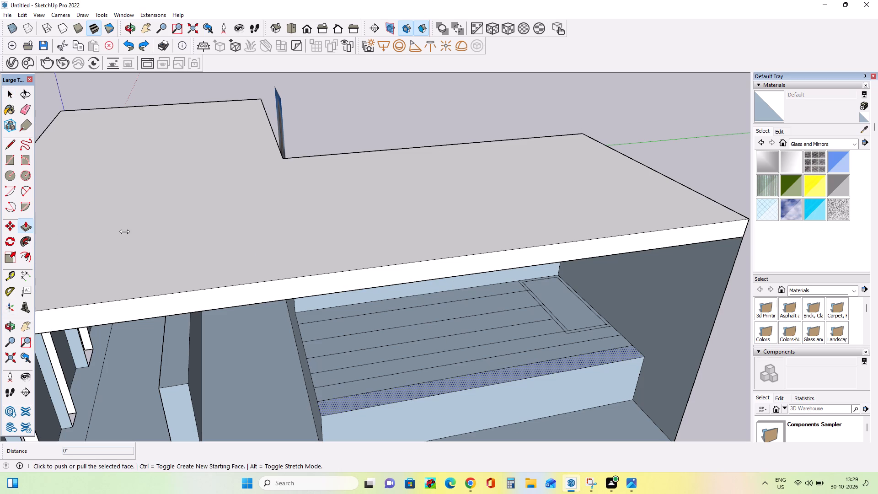
{"action": "left_click_drag", "start_coordinate": [506, 378], "coordinate": [515, 406]}
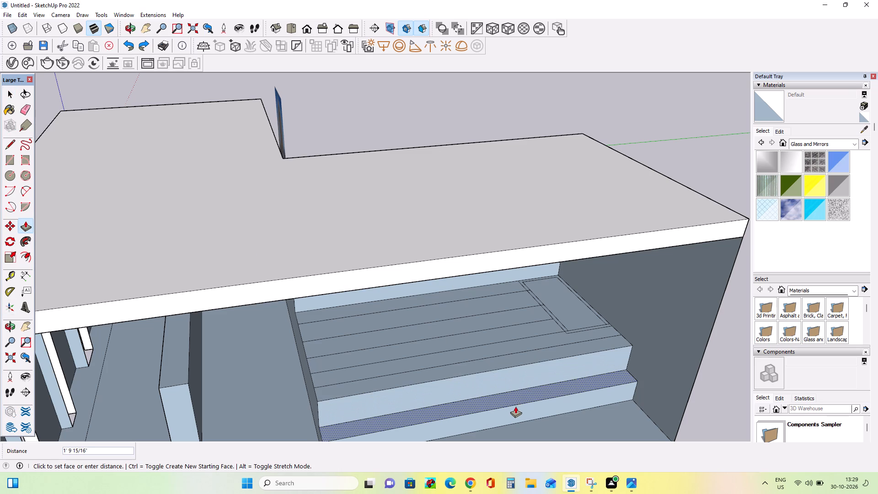
{"action": "left_click_drag", "start_coordinate": [515, 406], "coordinate": [518, 413]}
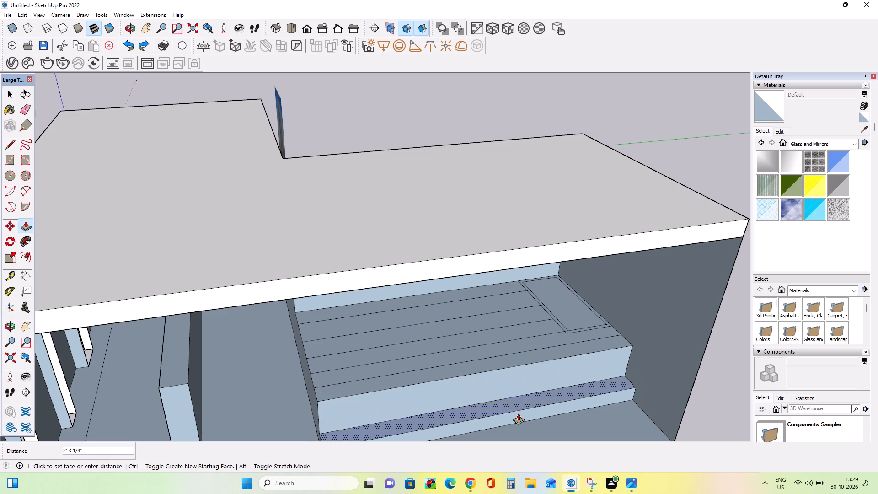
{"action": "left_click_drag", "start_coordinate": [518, 413], "coordinate": [517, 413]}
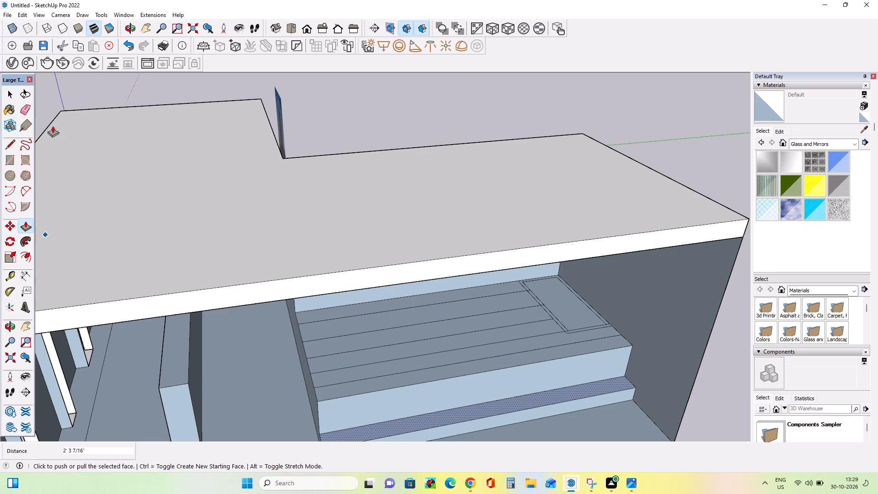
Push/Pull the next strip behind the lowered tread down by about 1' 6 1/16" to form a second, higher tread.
{"action": "left_click", "coordinate": [8, 94]}
{"action": "left_click", "coordinate": [456, 376]}
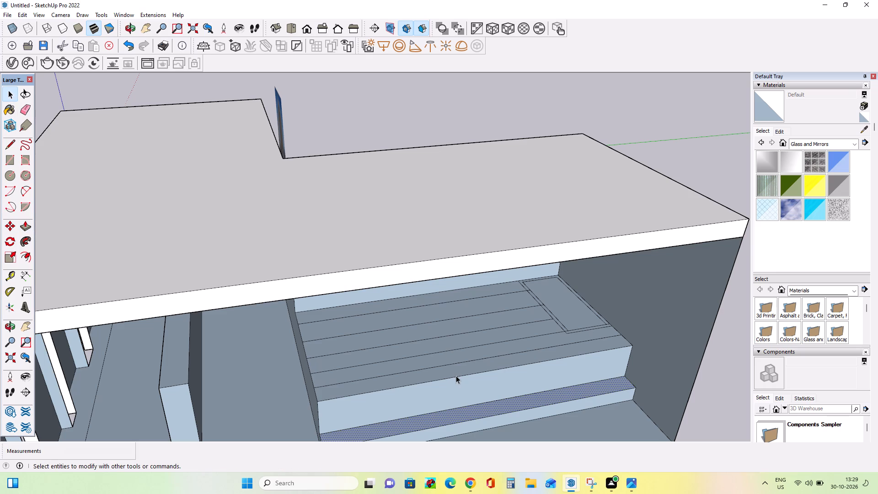
{"action": "left_click", "coordinate": [393, 383]}
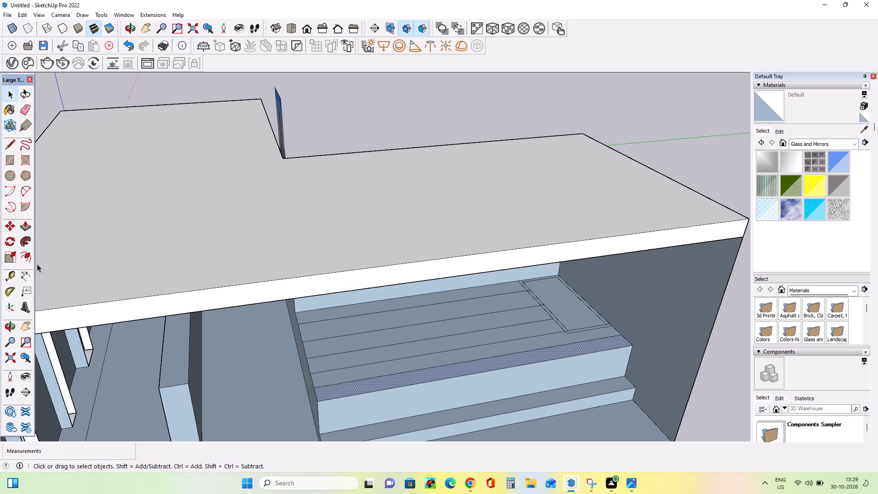
{"action": "left_click", "coordinate": [24, 228]}
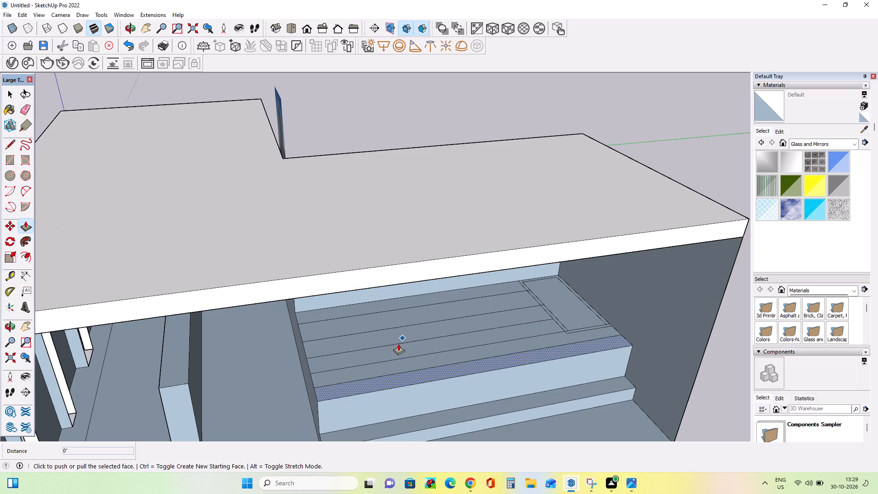
{"action": "left_click_drag", "start_coordinate": [410, 380], "coordinate": [420, 402]}
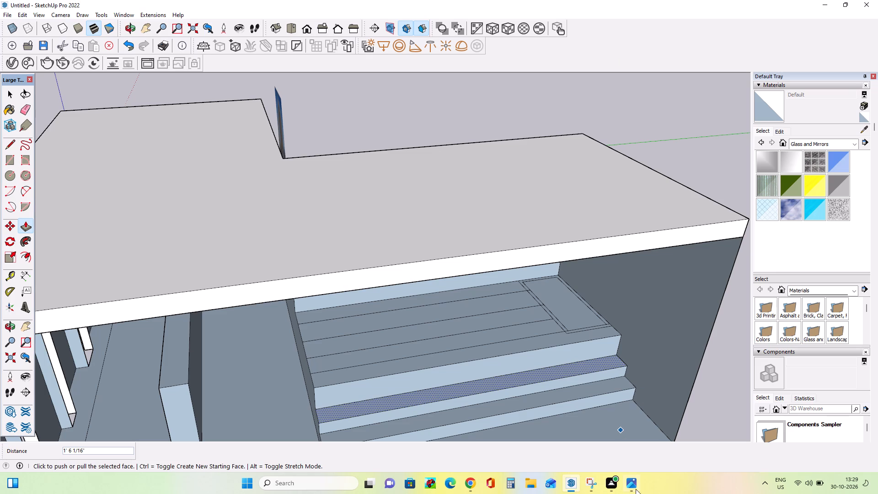
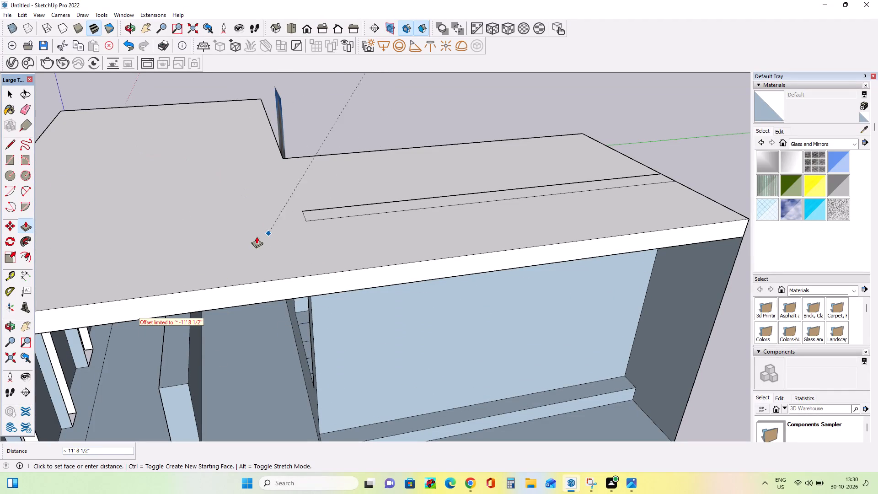
Push/Pull the full-width strip directly in front of the corner block down to form the third tread above the floor.
{"action": "key", "text": "Escape"}
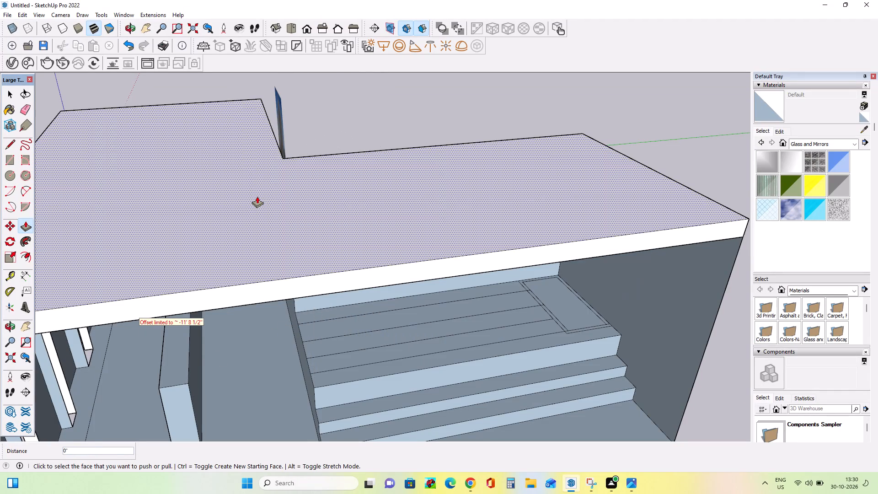
{"action": "scroll", "coordinate": [253, 189], "scroll_direction": "down", "scroll_amount": 2}
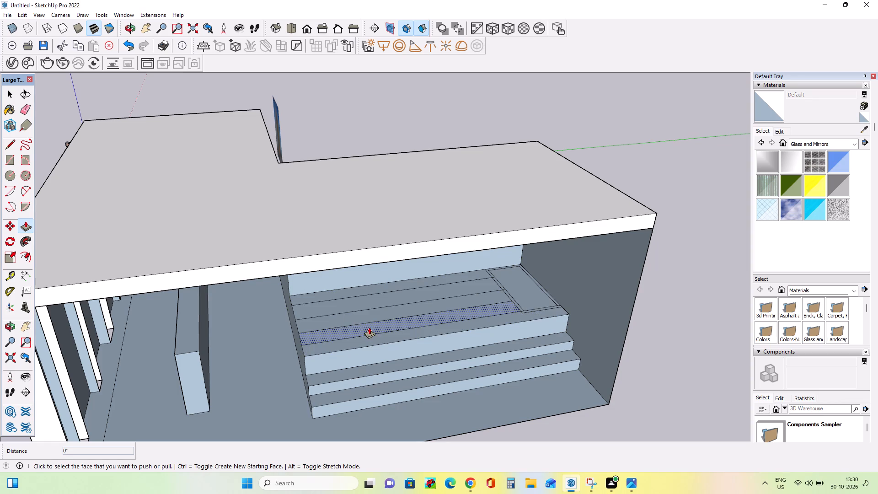
{"action": "left_click_drag", "start_coordinate": [369, 340], "coordinate": [371, 358]}
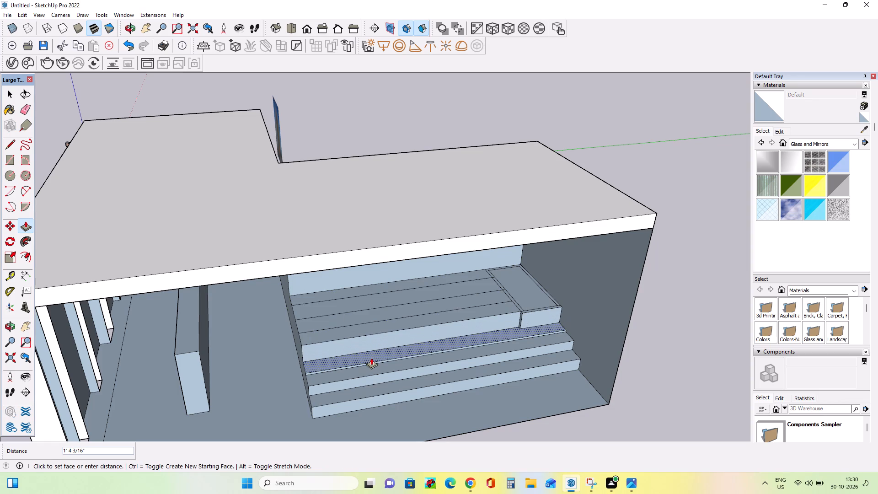
{"action": "left_click_drag", "start_coordinate": [371, 358], "coordinate": [372, 352]}
Push/Pull the two front strips beside the corner block down as further treads, nudging the full-width treads down to even the steps.
{"action": "left_click_drag", "start_coordinate": [367, 328], "coordinate": [367, 331]}
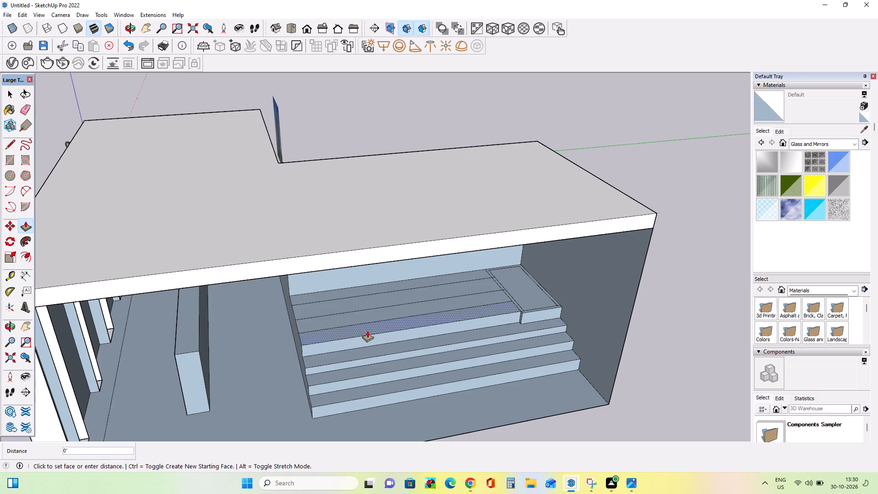
{"action": "left_click_drag", "start_coordinate": [367, 331], "coordinate": [367, 333]}
{"action": "left_click", "coordinate": [401, 389]}
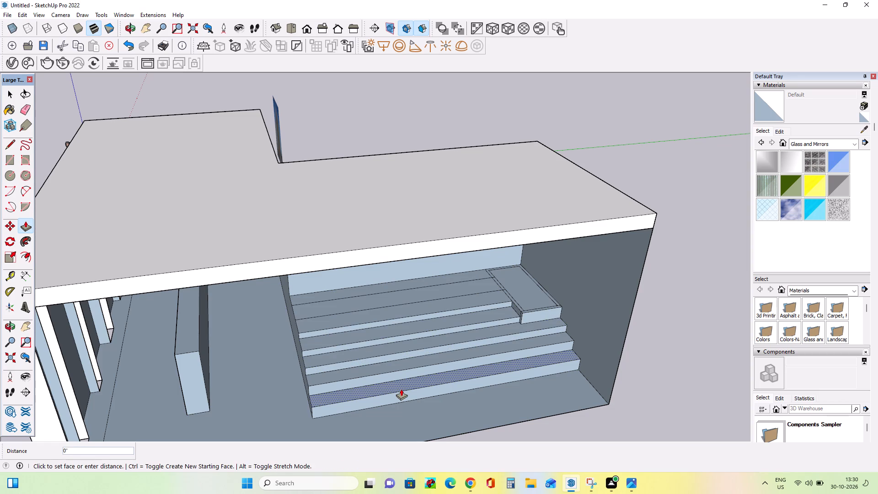
{"action": "left_click_drag", "start_coordinate": [398, 370], "coordinate": [398, 372]}
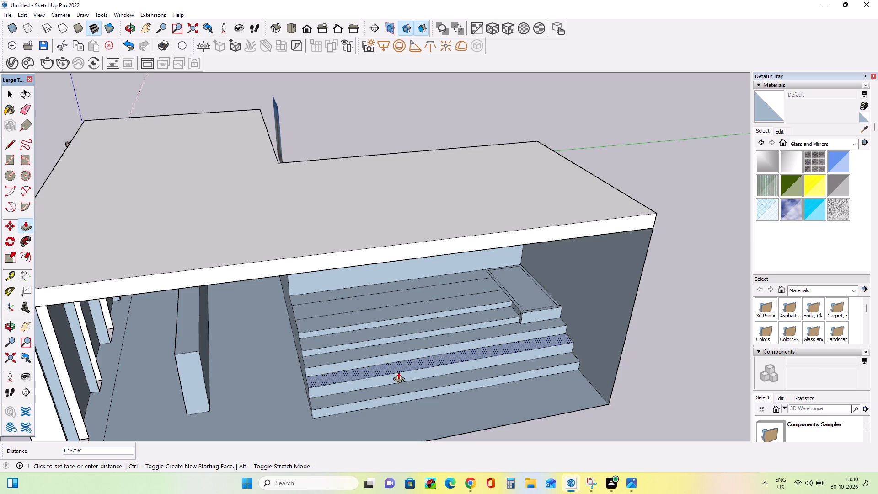
{"action": "left_click_drag", "start_coordinate": [398, 372], "coordinate": [398, 374]}
{"action": "left_click_drag", "start_coordinate": [383, 349], "coordinate": [385, 354]}
{"action": "left_click", "coordinate": [372, 334]}
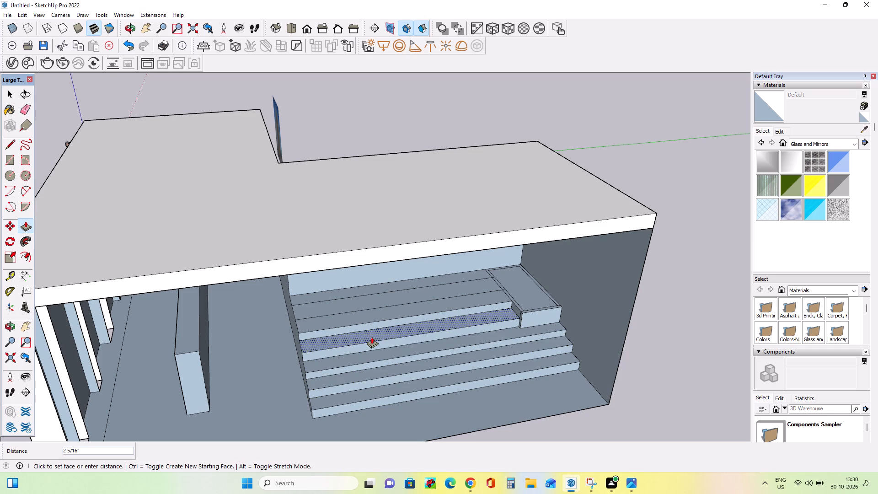
{"action": "left_click_drag", "start_coordinate": [363, 310], "coordinate": [363, 314]}
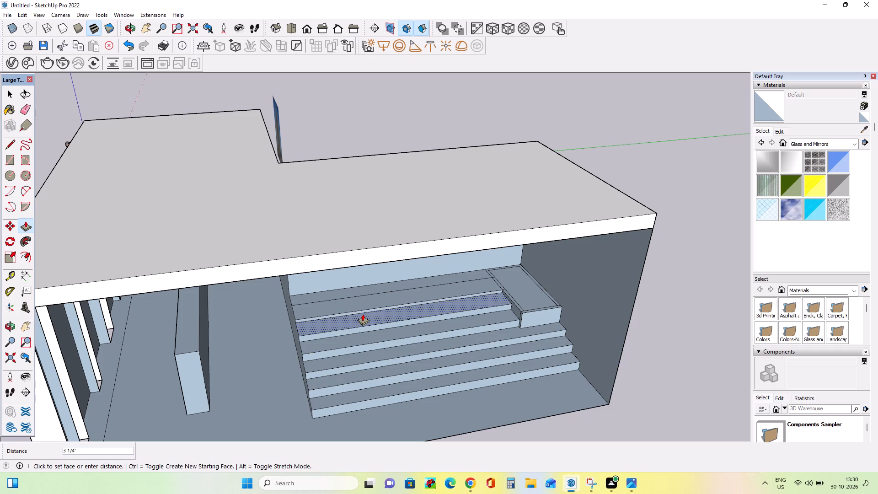
{"action": "left_click_drag", "start_coordinate": [363, 314], "coordinate": [363, 315]}
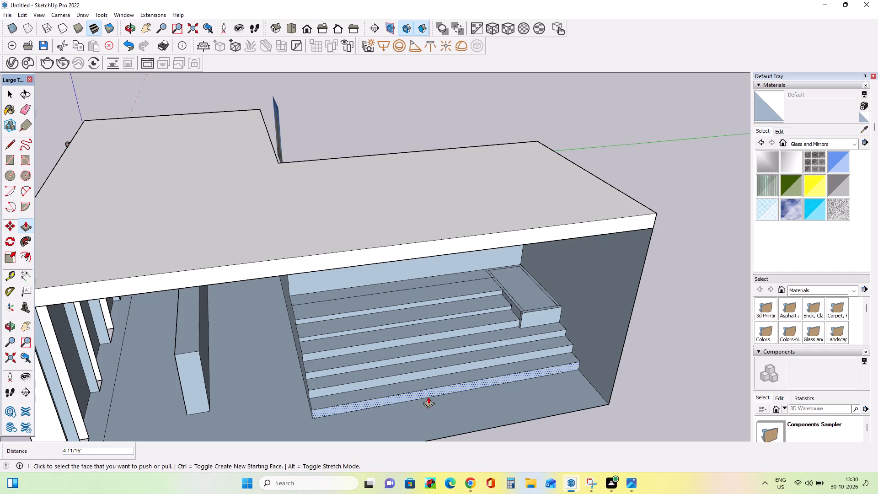
Push/Pull the lowest riser forward about 9 9/16", and bring the two risers above it forward to deepen their treads.
{"action": "left_click_drag", "start_coordinate": [427, 392], "coordinate": [429, 401]}
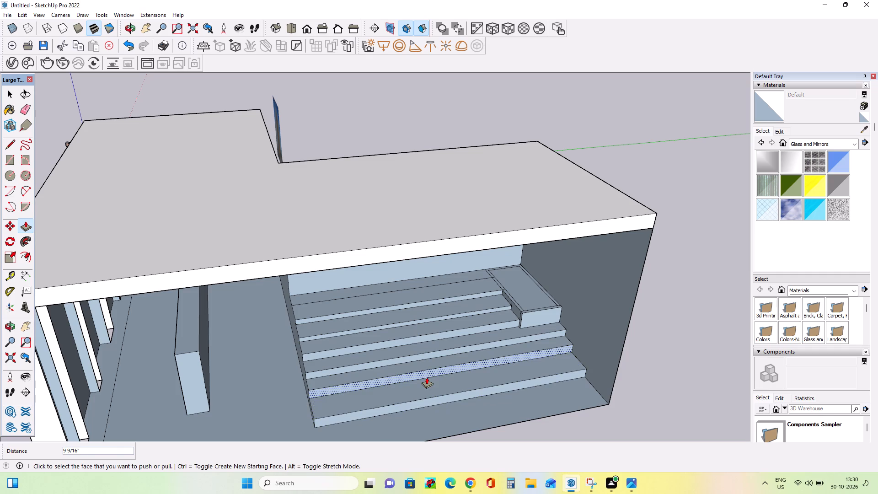
{"action": "left_click_drag", "start_coordinate": [426, 376], "coordinate": [428, 382]}
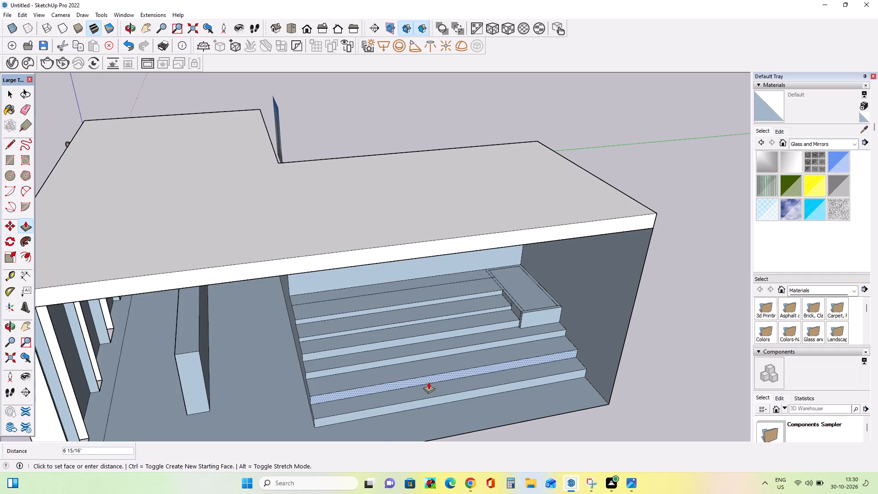
{"action": "left_click_drag", "start_coordinate": [428, 382], "coordinate": [428, 384]}
{"action": "left_click_drag", "start_coordinate": [423, 357], "coordinate": [424, 362]}
Push/Pull the four lowest treads down one after another, starting at the bottom, to even out the riser heights.
{"action": "left_click_drag", "start_coordinate": [435, 389], "coordinate": [436, 394]}
{"action": "scroll", "coordinate": [446, 412], "scroll_direction": "up", "scroll_amount": 3}
{"action": "left_click", "coordinate": [443, 392]}
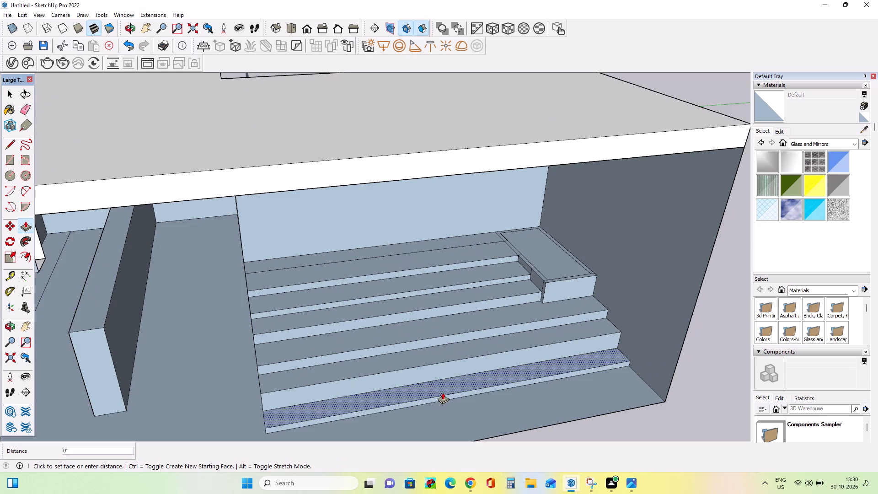
{"action": "left_click_drag", "start_coordinate": [423, 357], "coordinate": [424, 365]}
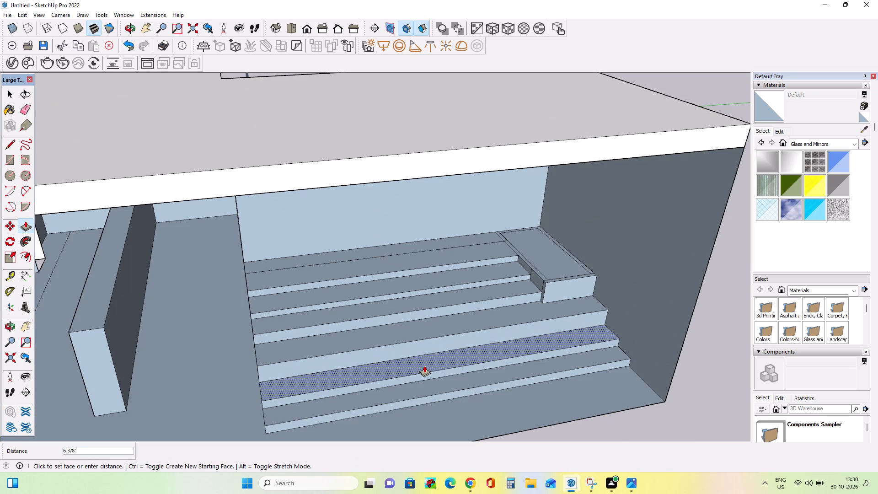
{"action": "left_click_drag", "start_coordinate": [424, 365], "coordinate": [425, 364]}
{"action": "left_click_drag", "start_coordinate": [417, 333], "coordinate": [419, 340]}
{"action": "left_click_drag", "start_coordinate": [406, 304], "coordinate": [407, 313]}
Adjust the upper treads beside the corner block with Push/Pull, lowering the third strip from the back wall to even the risers.
{"action": "scroll", "coordinate": [363, 331], "scroll_direction": "up", "scroll_amount": 1}
{"action": "middle_click_drag", "start_coordinate": [364, 333], "coordinate": [381, 350]}
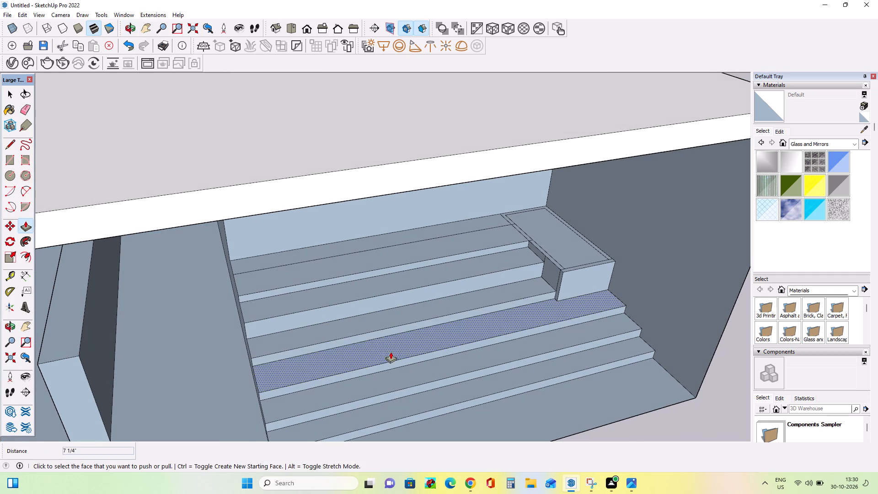
{"action": "left_click_drag", "start_coordinate": [387, 332], "coordinate": [390, 336]}
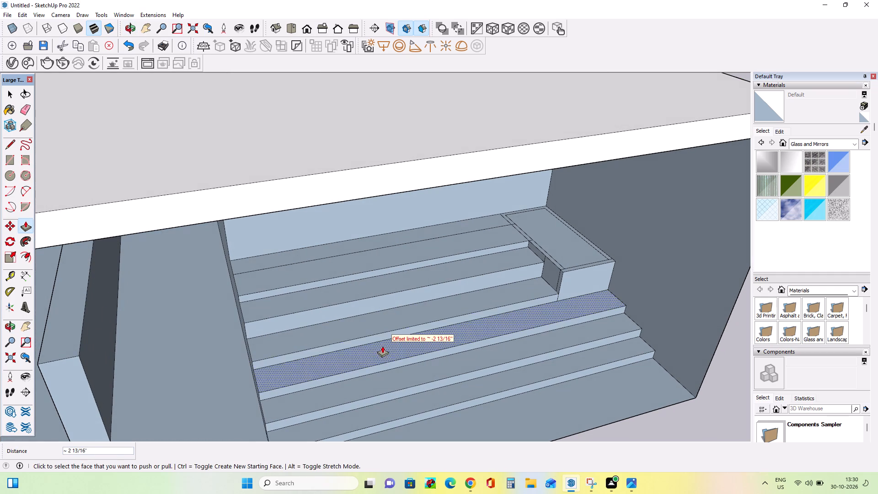
{"action": "left_click_drag", "start_coordinate": [352, 299], "coordinate": [356, 306]}
{"action": "scroll", "coordinate": [359, 315], "scroll_direction": "up", "scroll_amount": 1}
{"action": "left_click_drag", "start_coordinate": [359, 312], "coordinate": [363, 319]}
{"action": "left_click", "coordinate": [363, 318]}
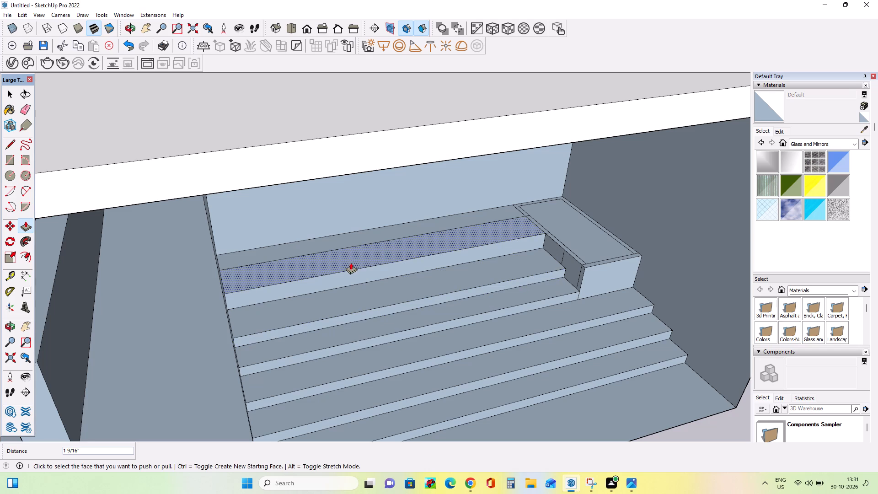
Push/Pull the second strip from the back wall down about 3 7/16" and bring the topmost riser forward about 6 5/16".
{"action": "left_click_drag", "start_coordinate": [351, 261], "coordinate": [354, 268]}
{"action": "left_click", "coordinate": [357, 282]}
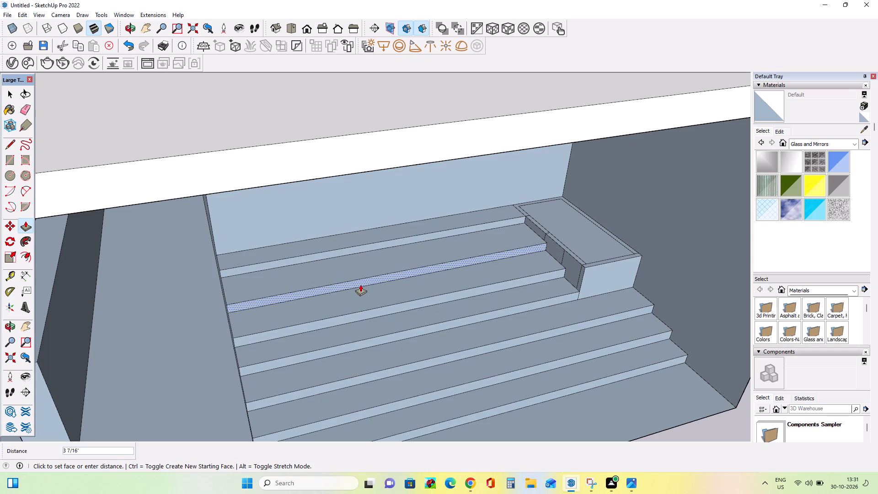
{"action": "left_click_drag", "start_coordinate": [356, 251], "coordinate": [359, 257]}
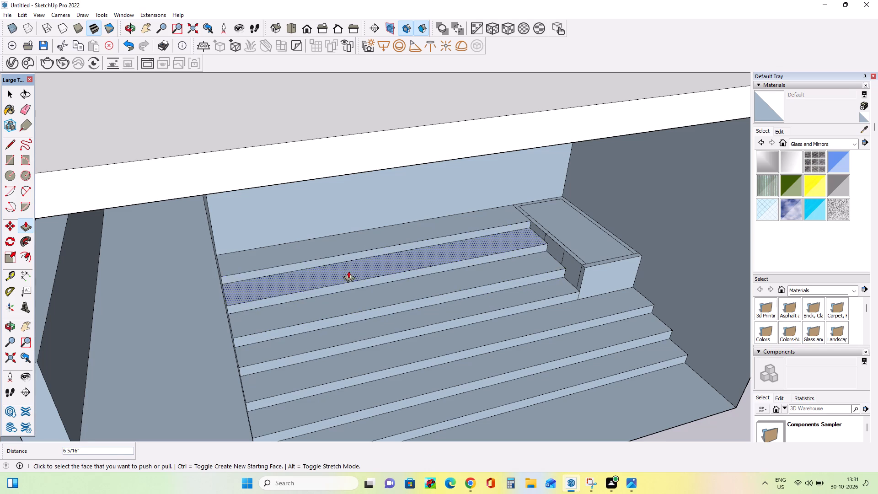
Erase the leftover vertical edges on the corner block's side facing the stairs, keeping the tread faces intact.
{"action": "scroll", "coordinate": [343, 263], "scroll_direction": "down", "scroll_amount": 7}
{"action": "middle_click_drag", "start_coordinate": [428, 304], "coordinate": [394, 266]}
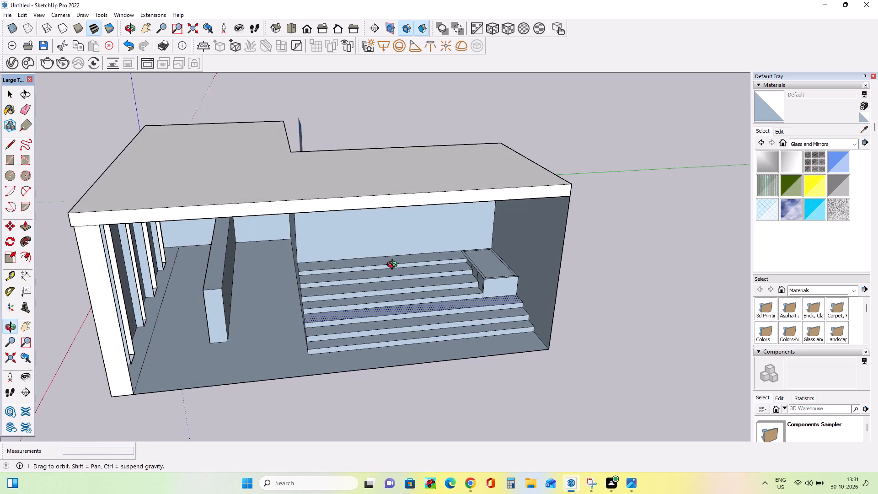
{"action": "middle_click_drag", "start_coordinate": [394, 266], "coordinate": [395, 265]}
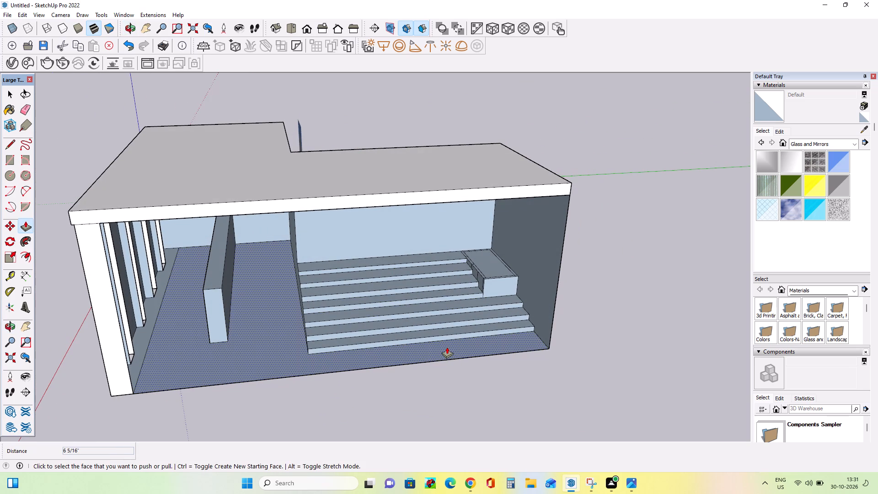
{"action": "middle_click_drag", "start_coordinate": [423, 315], "coordinate": [466, 328]}
{"action": "scroll", "coordinate": [469, 246], "scroll_direction": "up", "scroll_amount": 7}
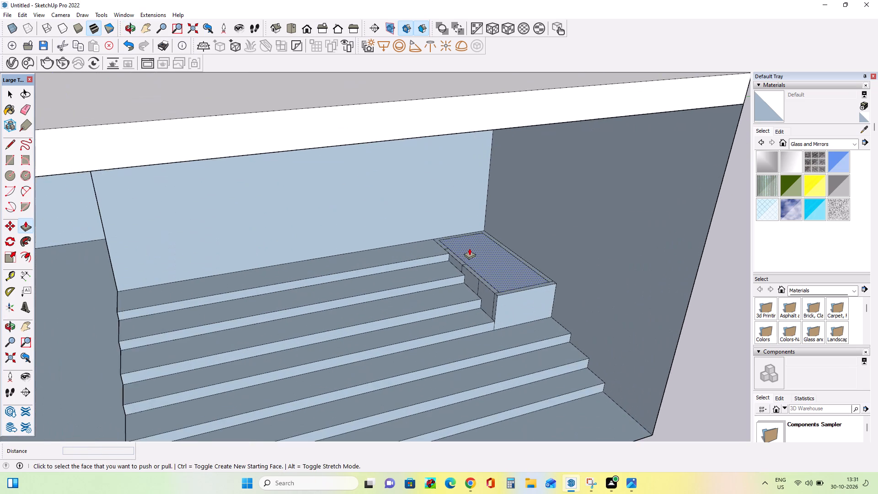
{"action": "middle_click_drag", "start_coordinate": [474, 254], "coordinate": [498, 247]}
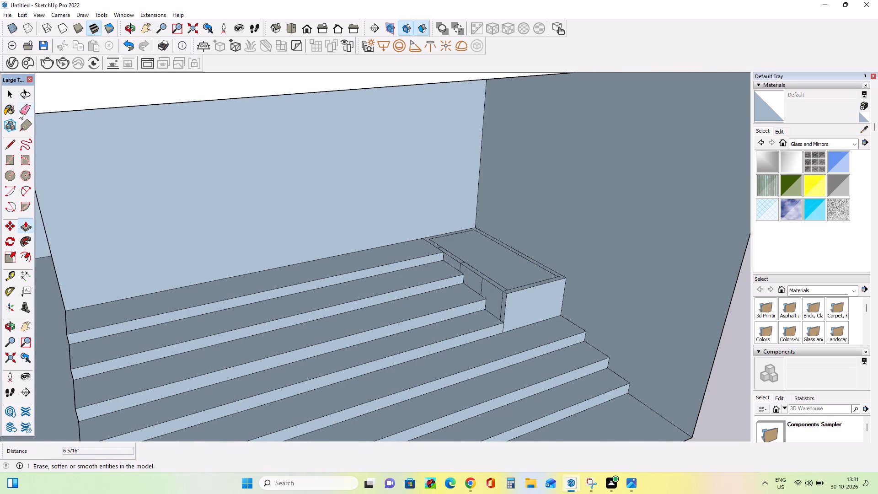
{"action": "left_click", "coordinate": [19, 111]}
{"action": "left_click_drag", "start_coordinate": [461, 269], "coordinate": [484, 289]}
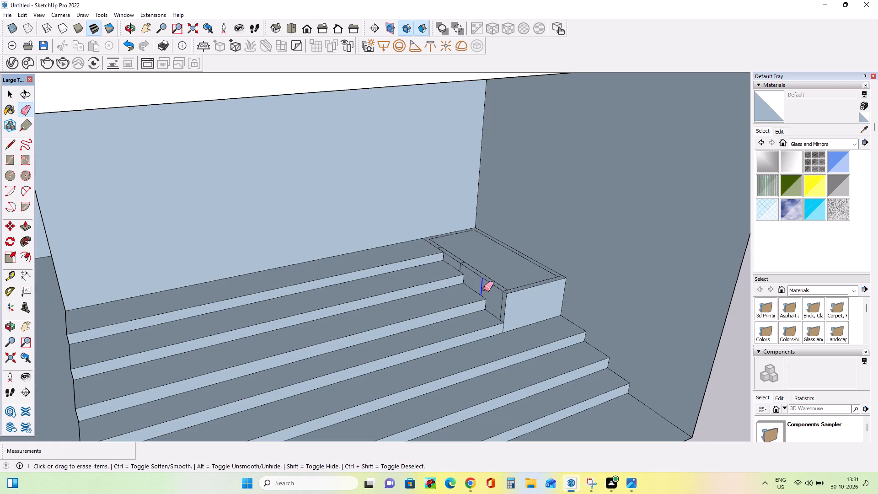
{"action": "left_click_drag", "start_coordinate": [484, 289], "coordinate": [494, 297]}
{"action": "left_click", "coordinate": [502, 304]}
{"action": "left_click", "coordinate": [461, 271]}
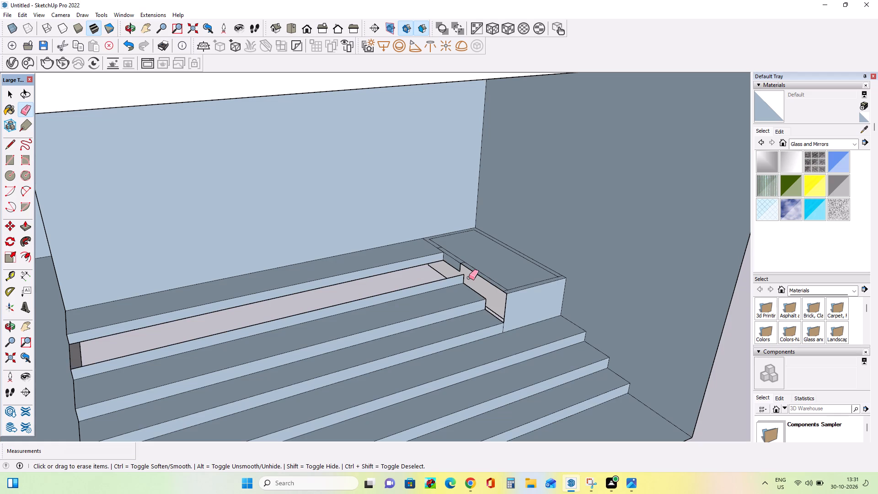
{"action": "key", "text": "ctrl+z"}
{"action": "scroll", "coordinate": [458, 275], "scroll_direction": "up", "scroll_amount": 5}
{"action": "left_click", "coordinate": [462, 263]}
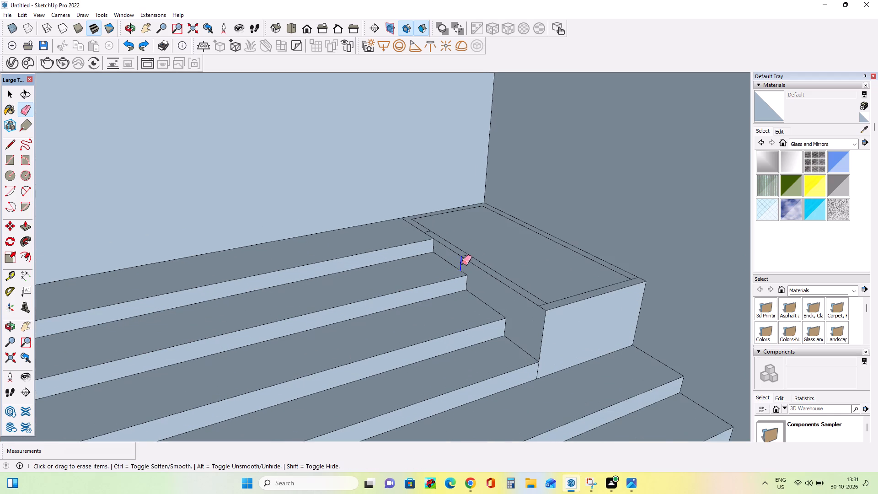
{"action": "scroll", "coordinate": [467, 252], "scroll_direction": "up", "scroll_amount": 5}
{"action": "left_click", "coordinate": [466, 255]}
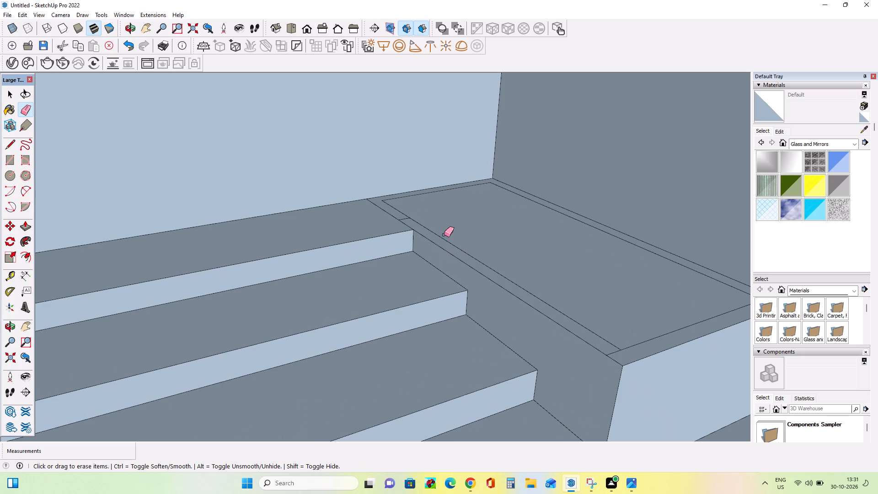
Erase the short leftover edges crossing the rim on top of the corner block to leave one clean border.
{"action": "left_click", "coordinate": [405, 217]}
{"action": "scroll", "coordinate": [418, 235], "scroll_direction": "down", "scroll_amount": 2}
{"action": "scroll", "coordinate": [543, 329], "scroll_direction": "up", "scroll_amount": 4}
{"action": "left_click_drag", "start_coordinate": [573, 321], "coordinate": [579, 327]}
{"action": "scroll", "coordinate": [374, 362], "scroll_direction": "down", "scroll_amount": 5}
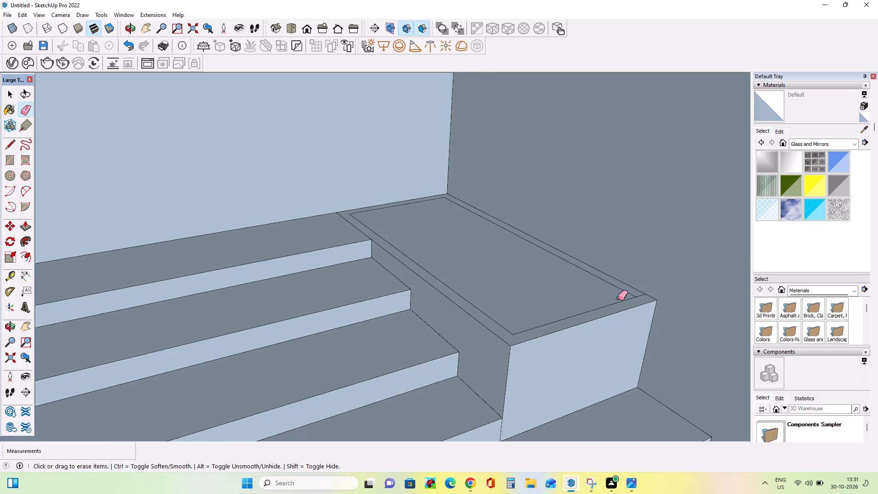
{"action": "left_click_drag", "start_coordinate": [618, 298], "coordinate": [620, 303]}
Push/Pull the inner rectangle on top of the corner block down 1' to hollow it into an open box.
{"action": "middle_click_drag", "start_coordinate": [592, 312], "coordinate": [531, 357]}
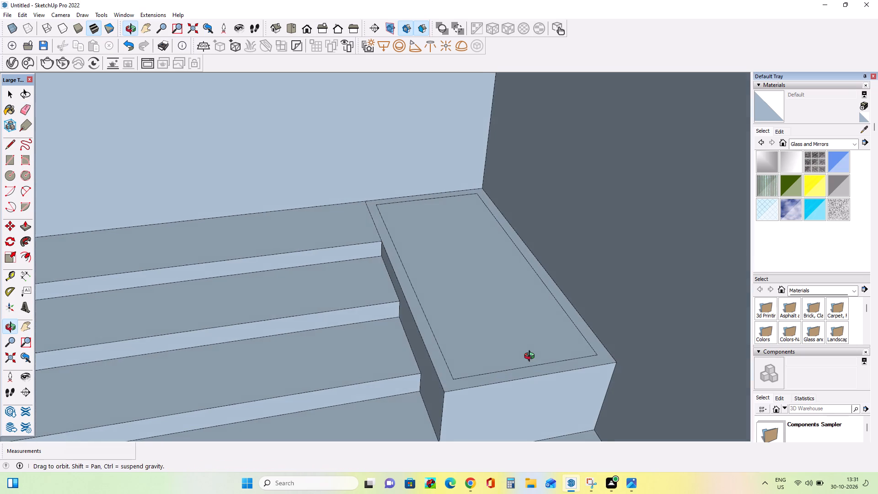
{"action": "middle_click_drag", "start_coordinate": [531, 357], "coordinate": [621, 326]}
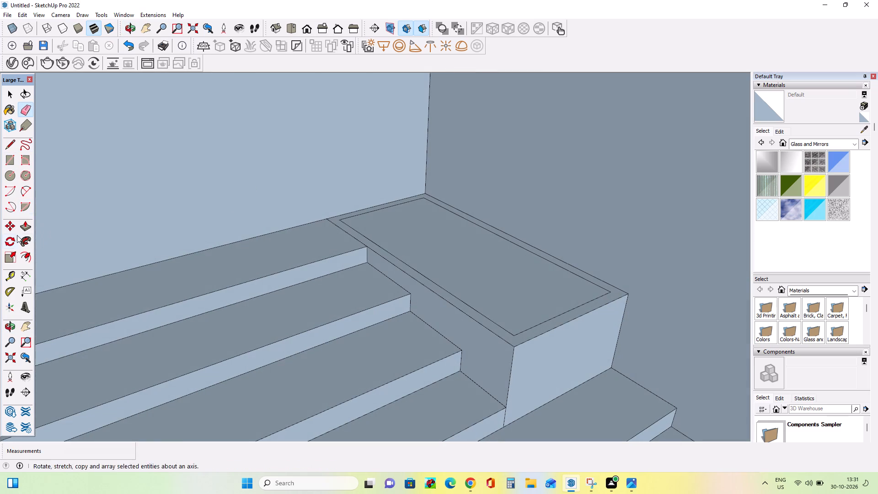
{"action": "left_click", "coordinate": [28, 228]}
{"action": "left_click_drag", "start_coordinate": [494, 246], "coordinate": [494, 285]}
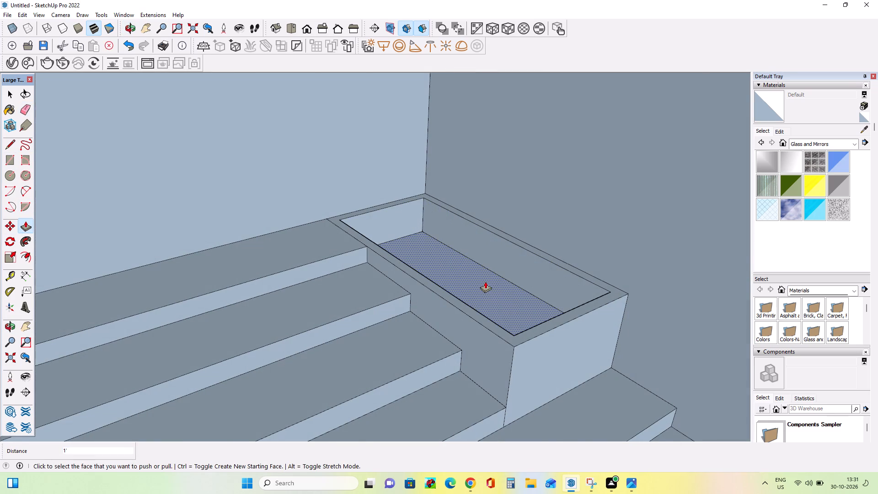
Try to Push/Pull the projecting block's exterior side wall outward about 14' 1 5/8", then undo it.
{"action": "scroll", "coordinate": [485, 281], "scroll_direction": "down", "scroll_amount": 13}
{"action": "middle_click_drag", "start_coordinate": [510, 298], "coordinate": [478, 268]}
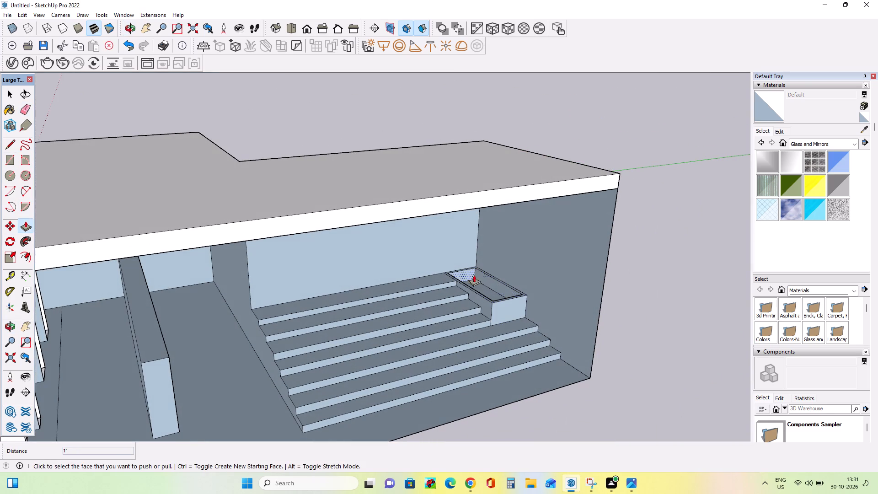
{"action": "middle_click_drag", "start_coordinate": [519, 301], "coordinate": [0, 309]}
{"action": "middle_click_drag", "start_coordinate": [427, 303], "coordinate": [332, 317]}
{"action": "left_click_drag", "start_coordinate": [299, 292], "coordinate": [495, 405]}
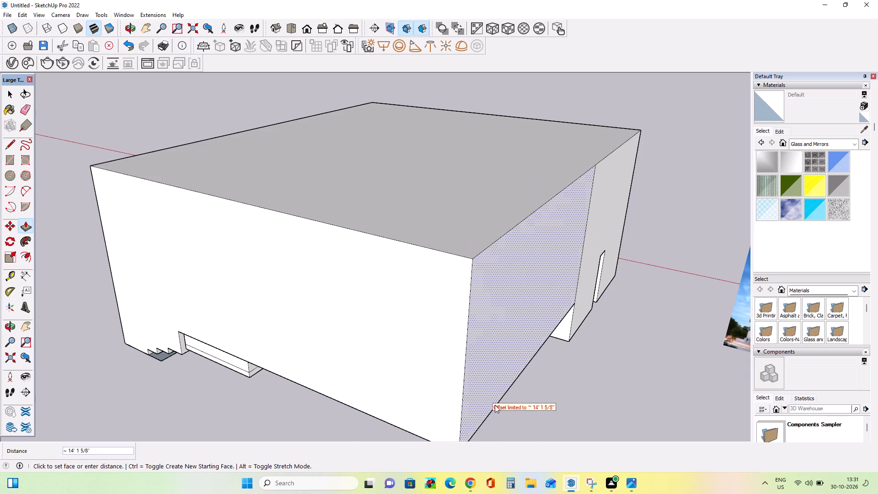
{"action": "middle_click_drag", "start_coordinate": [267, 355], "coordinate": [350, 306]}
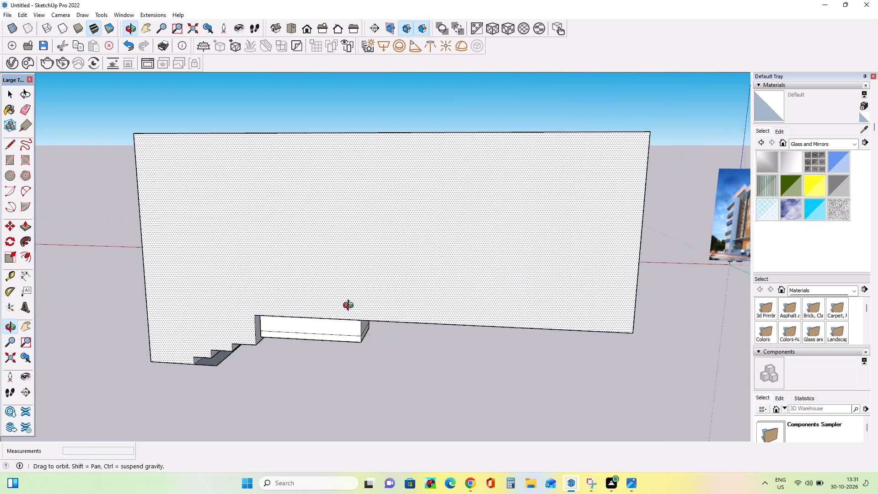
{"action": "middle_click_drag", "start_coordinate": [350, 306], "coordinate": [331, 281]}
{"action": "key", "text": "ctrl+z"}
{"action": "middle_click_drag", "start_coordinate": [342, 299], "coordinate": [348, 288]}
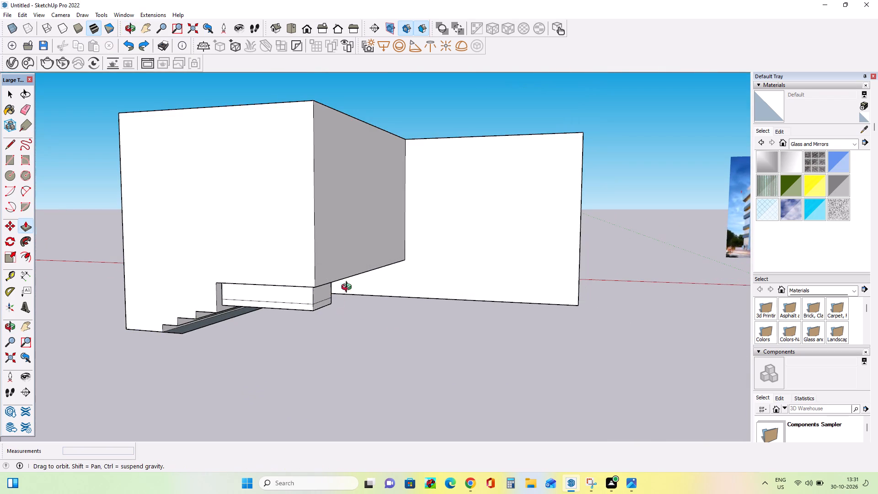
Draw a ground-level rectangle from the base of the stairs across the exterior recess beside the projecting block, extending past the adjoining wall's end.
{"action": "middle_click_drag", "start_coordinate": [348, 288], "coordinate": [393, 204]}
{"action": "middle_click_drag", "start_coordinate": [385, 312], "coordinate": [388, 299]}
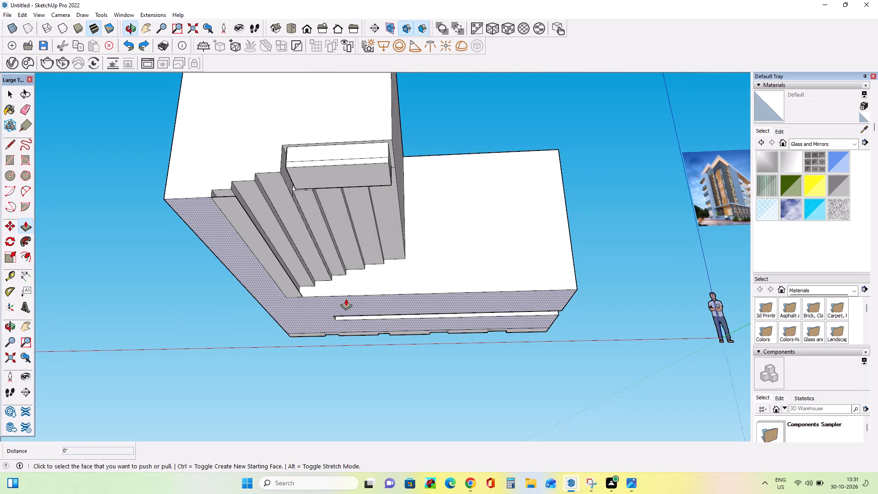
{"action": "left_click", "coordinate": [13, 159]}
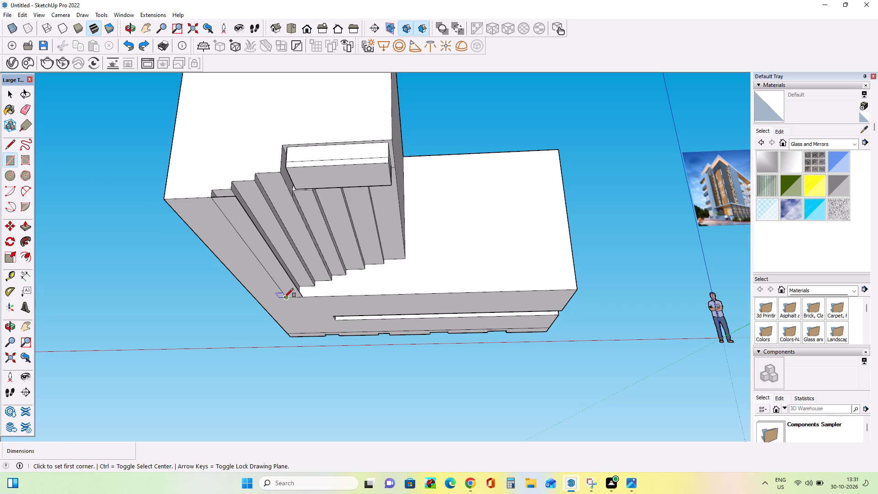
{"action": "left_click", "coordinate": [287, 298]}
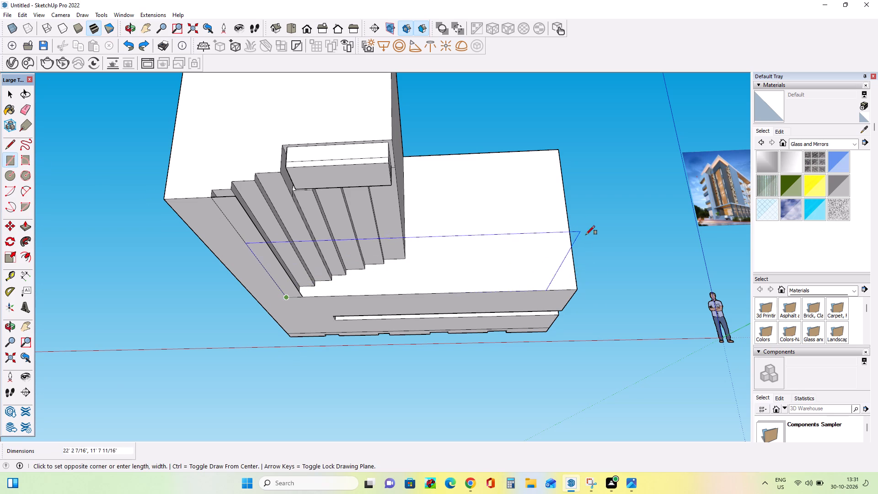
{"action": "left_click", "coordinate": [614, 237]}
Draw a ground-level rectangle about 27' 6 11/16" by 7' 1 1/8" in front of the projecting block, starting at its outer bottom corner.
{"action": "middle_click_drag", "start_coordinate": [458, 306], "coordinate": [477, 423]}
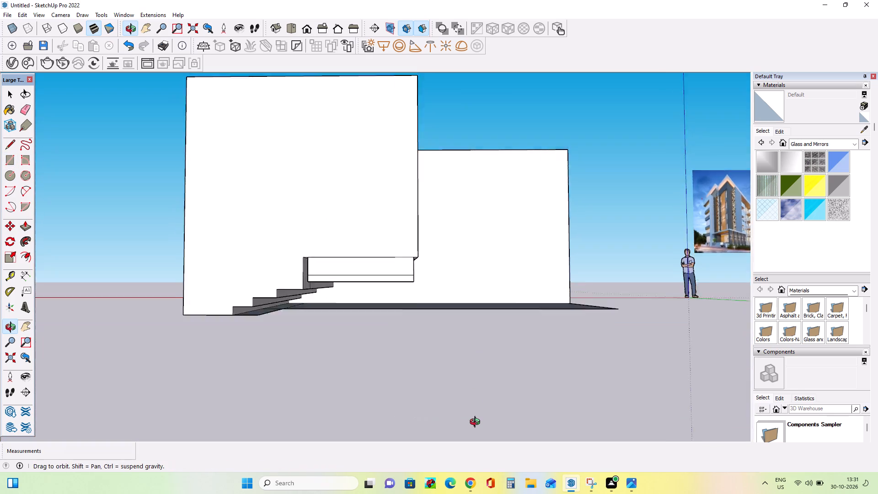
{"action": "middle_click_drag", "start_coordinate": [477, 423], "coordinate": [459, 357]}
{"action": "scroll", "coordinate": [308, 337], "scroll_direction": "up", "scroll_amount": 2}
{"action": "middle_click_drag", "start_coordinate": [315, 340], "coordinate": [392, 388]}
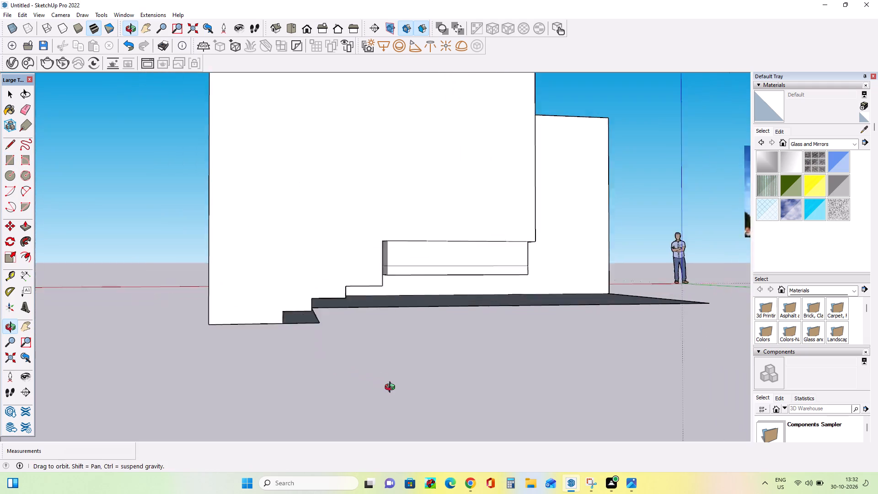
{"action": "middle_click_drag", "start_coordinate": [392, 388], "coordinate": [357, 370]}
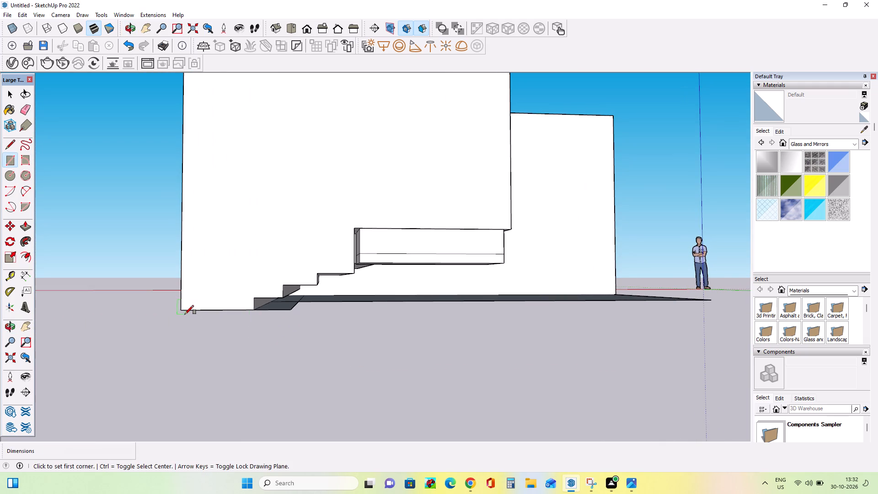
{"action": "left_click", "coordinate": [181, 311]}
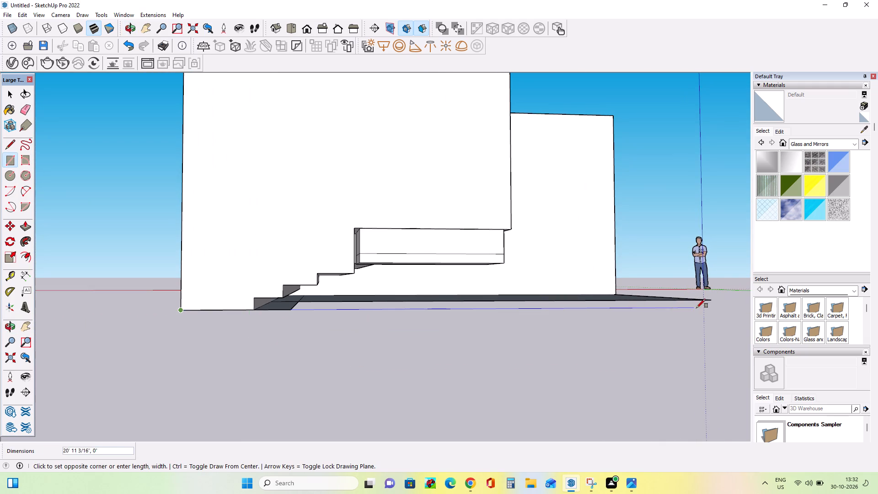
{"action": "middle_click_drag", "start_coordinate": [422, 325], "coordinate": [278, 362]}
{"action": "scroll", "coordinate": [276, 362], "scroll_direction": "down", "scroll_amount": 4}
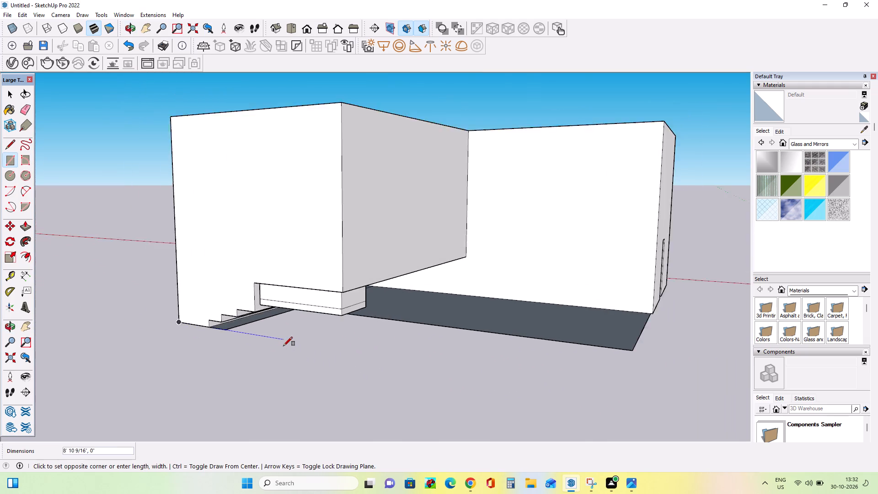
{"action": "scroll", "coordinate": [284, 346], "scroll_direction": "down", "scroll_amount": 3}
{"action": "left_click", "coordinate": [488, 422]}
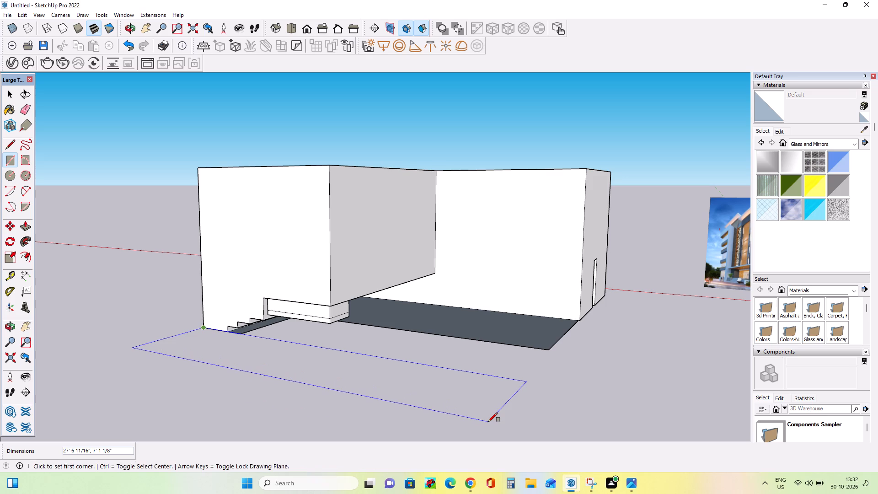
Draw a rectangle about 23' 4 1/2" by 7' 8 13/16" to fill the ground gap between the front strip and the recess face.
{"action": "middle_click_drag", "start_coordinate": [501, 411], "coordinate": [504, 421]}
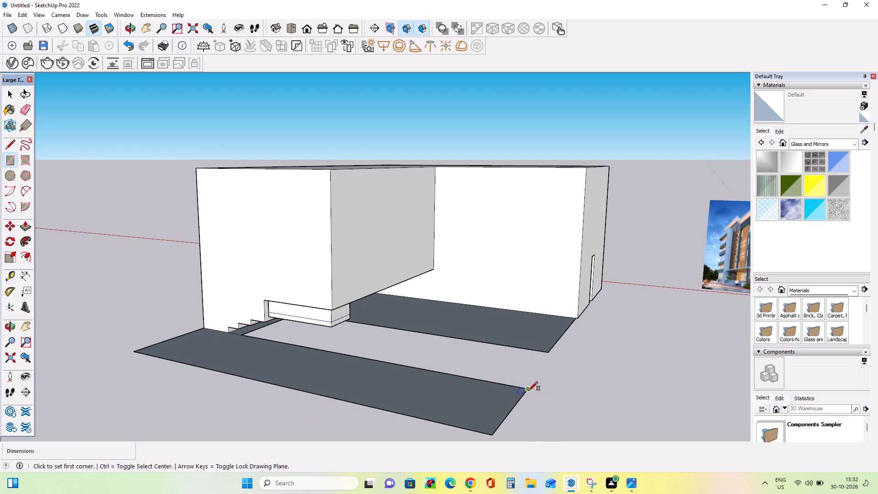
{"action": "left_click", "coordinate": [529, 391]}
{"action": "middle_click_drag", "start_coordinate": [386, 345], "coordinate": [399, 306]}
{"action": "scroll", "coordinate": [321, 298], "scroll_direction": "up", "scroll_amount": 4}
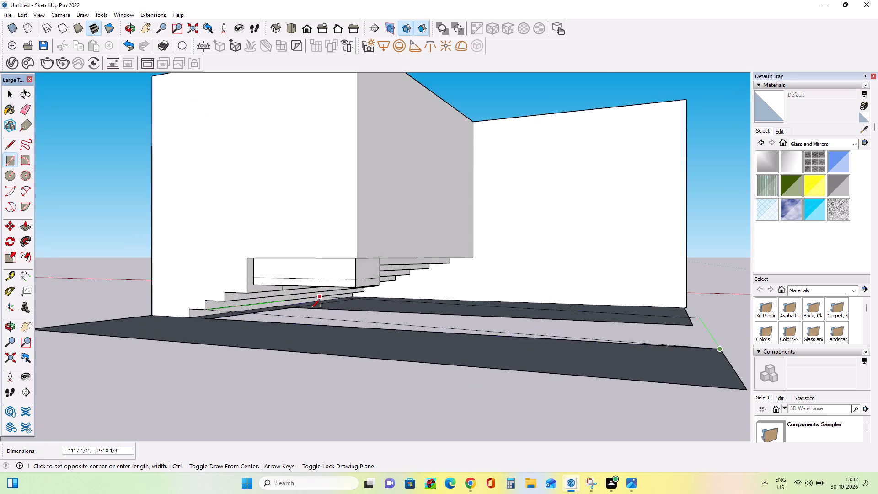
{"action": "scroll", "coordinate": [311, 308], "scroll_direction": "up", "scroll_amount": 7}
{"action": "left_click", "coordinate": [274, 304]}
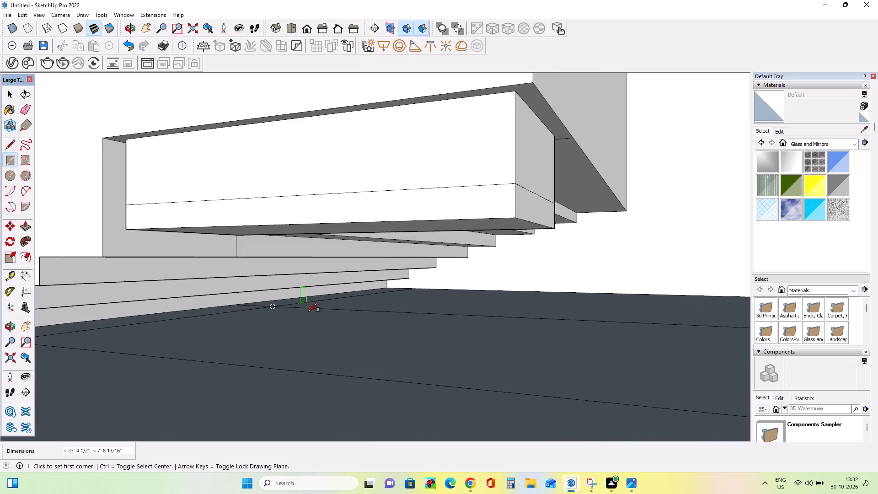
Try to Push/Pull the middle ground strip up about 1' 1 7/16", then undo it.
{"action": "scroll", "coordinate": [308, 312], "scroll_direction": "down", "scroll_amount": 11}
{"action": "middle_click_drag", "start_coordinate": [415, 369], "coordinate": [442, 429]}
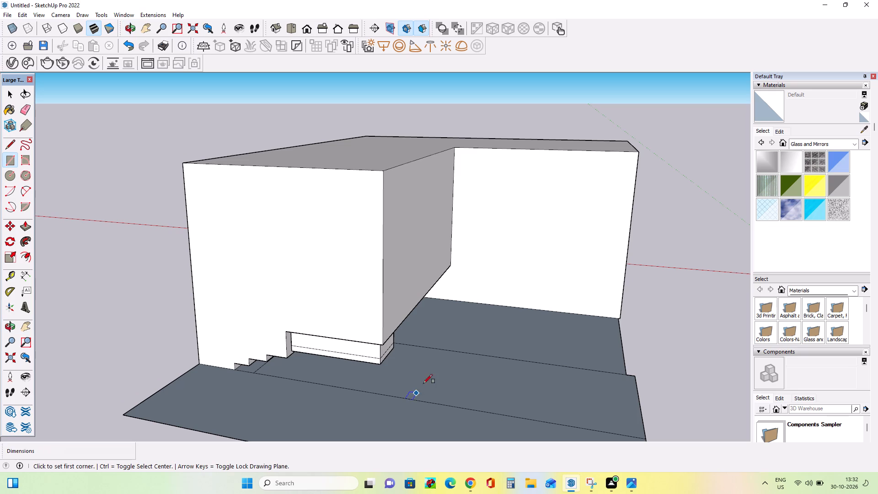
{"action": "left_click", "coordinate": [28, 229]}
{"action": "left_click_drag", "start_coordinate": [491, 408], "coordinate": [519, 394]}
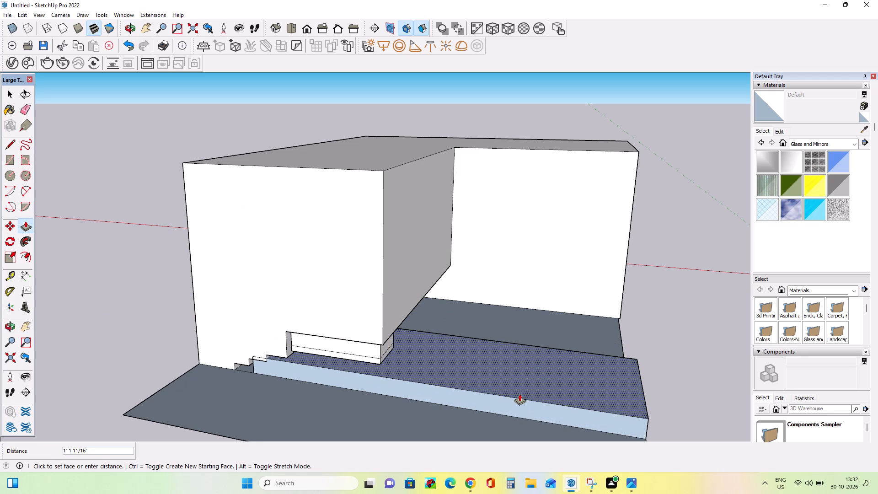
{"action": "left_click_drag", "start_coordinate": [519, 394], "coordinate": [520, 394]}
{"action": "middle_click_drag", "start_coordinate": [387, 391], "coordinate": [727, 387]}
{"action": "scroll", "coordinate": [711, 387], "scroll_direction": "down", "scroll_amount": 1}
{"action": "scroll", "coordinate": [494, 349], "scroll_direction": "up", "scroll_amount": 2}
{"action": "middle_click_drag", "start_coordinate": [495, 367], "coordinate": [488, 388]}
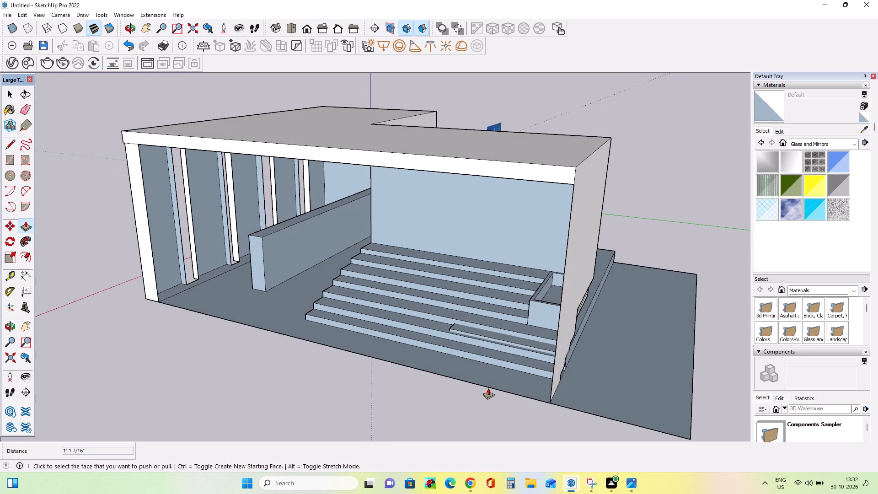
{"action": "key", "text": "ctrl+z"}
Draw a rectangle closing the gap beneath the projecting block's exterior side wall, from its lower edge down to the ground.
{"action": "middle_click_drag", "start_coordinate": [477, 382], "coordinate": [165, 338]}
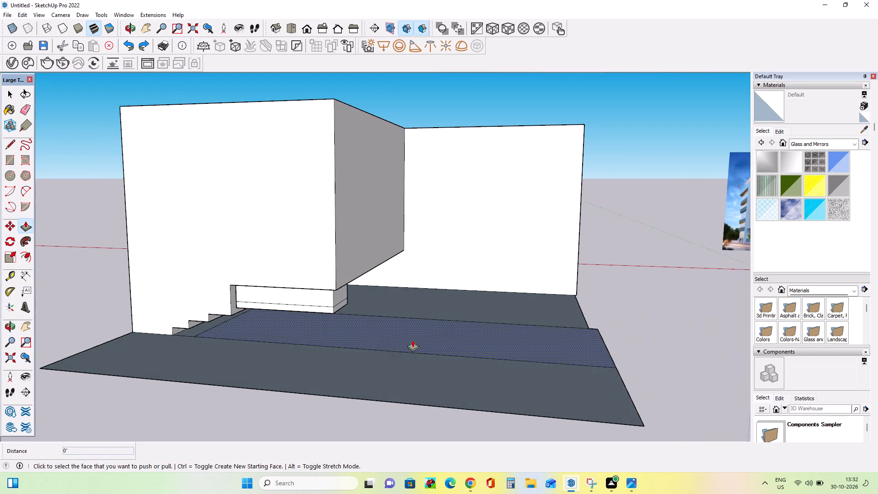
{"action": "middle_click_drag", "start_coordinate": [416, 340], "coordinate": [419, 356]}
{"action": "scroll", "coordinate": [306, 361], "scroll_direction": "up", "scroll_amount": 3}
{"action": "middle_click_drag", "start_coordinate": [395, 361], "coordinate": [304, 321]}
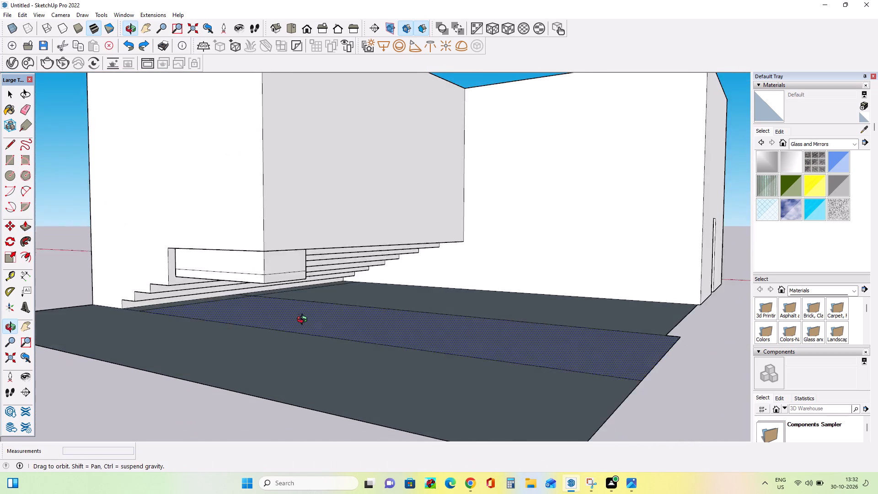
{"action": "middle_click_drag", "start_coordinate": [304, 321], "coordinate": [302, 336]}
{"action": "middle_click_drag", "start_coordinate": [394, 324], "coordinate": [398, 330]}
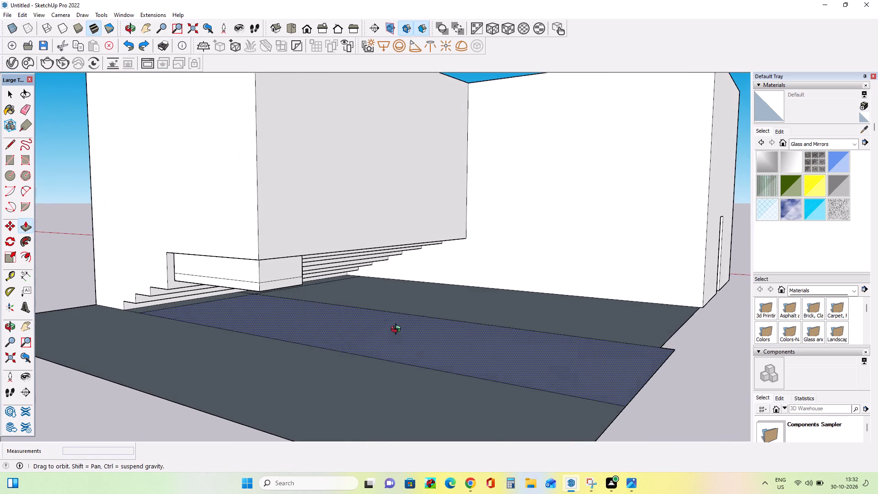
{"action": "middle_click_drag", "start_coordinate": [398, 330], "coordinate": [403, 355]}
{"action": "middle_click_drag", "start_coordinate": [269, 324], "coordinate": [316, 267]}
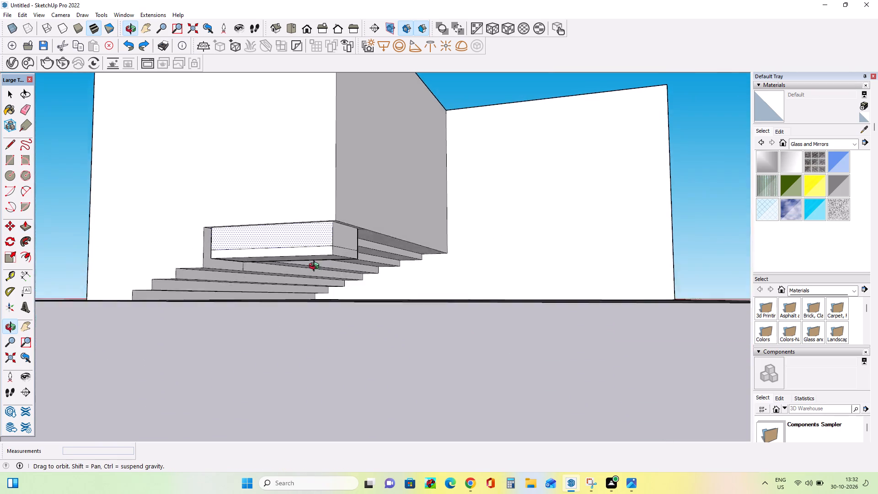
{"action": "middle_click_drag", "start_coordinate": [316, 267], "coordinate": [304, 289]}
{"action": "middle_click_drag", "start_coordinate": [327, 308], "coordinate": [330, 320]}
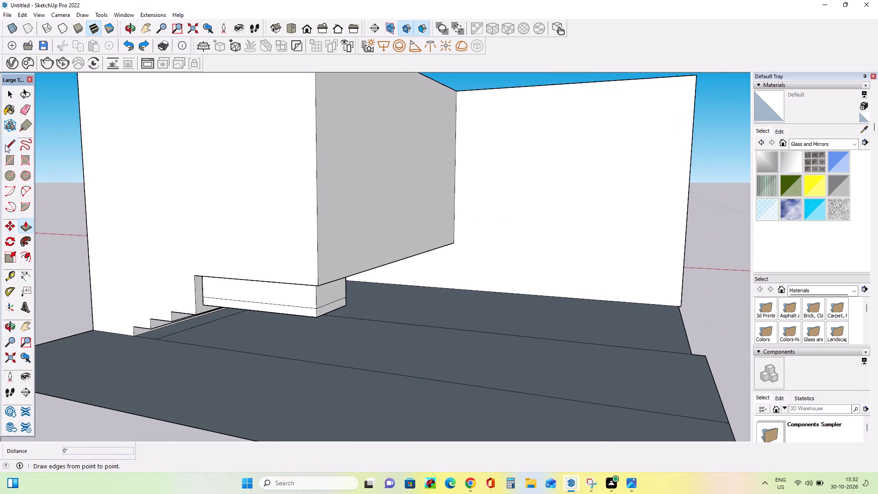
{"action": "left_click", "coordinate": [10, 158]}
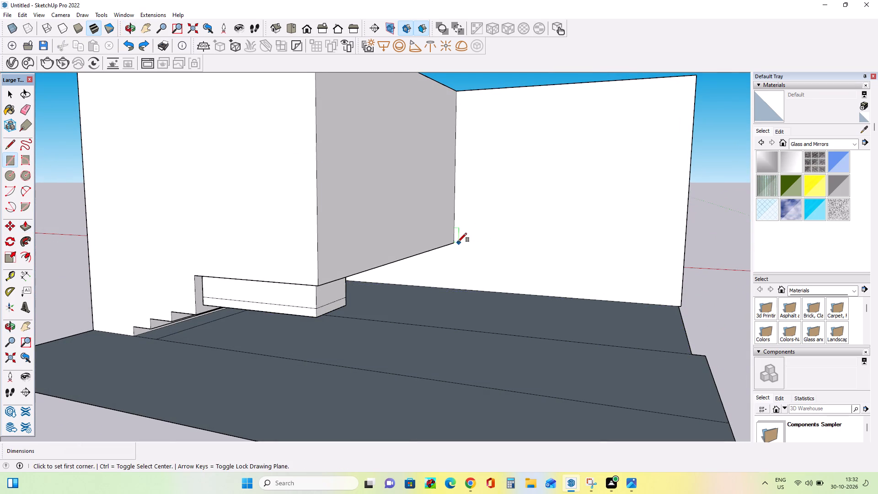
{"action": "left_click", "coordinate": [456, 242]}
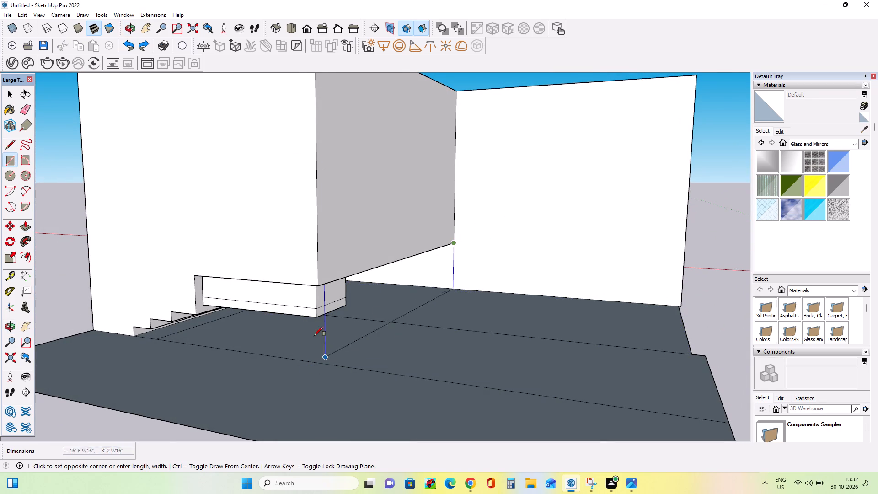
{"action": "left_click", "coordinate": [316, 286]}
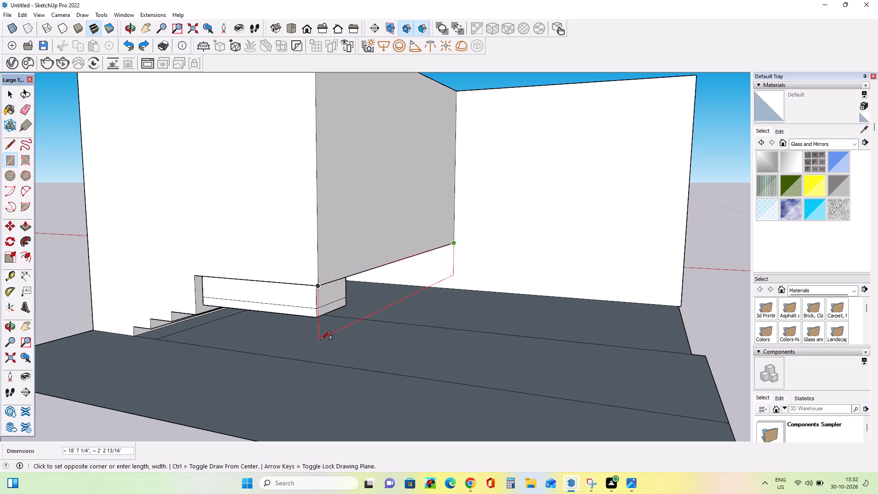
{"action": "left_click", "coordinate": [322, 364]}
Examine the closed exterior walls and ground faces, along with the interior stairs and hollow corner box, from both sides of the building.
{"action": "middle_click_drag", "start_coordinate": [441, 311], "coordinate": [436, 322]}
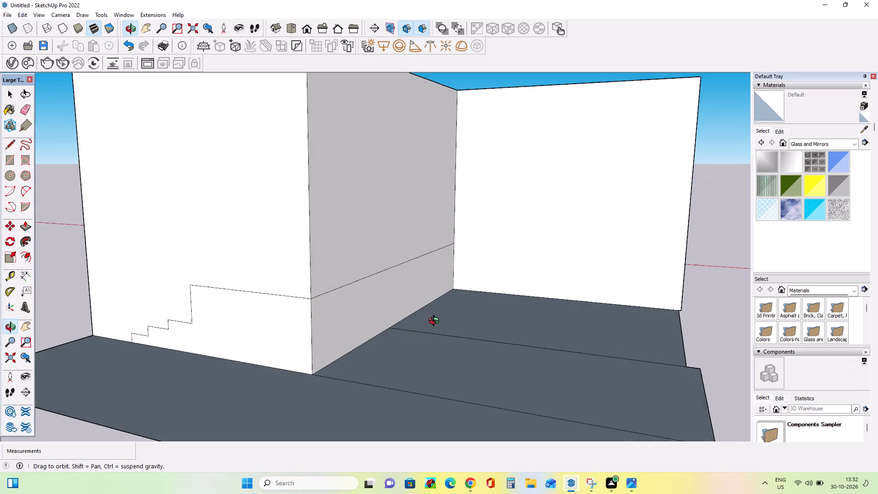
{"action": "middle_click_drag", "start_coordinate": [436, 322], "coordinate": [761, 334]}
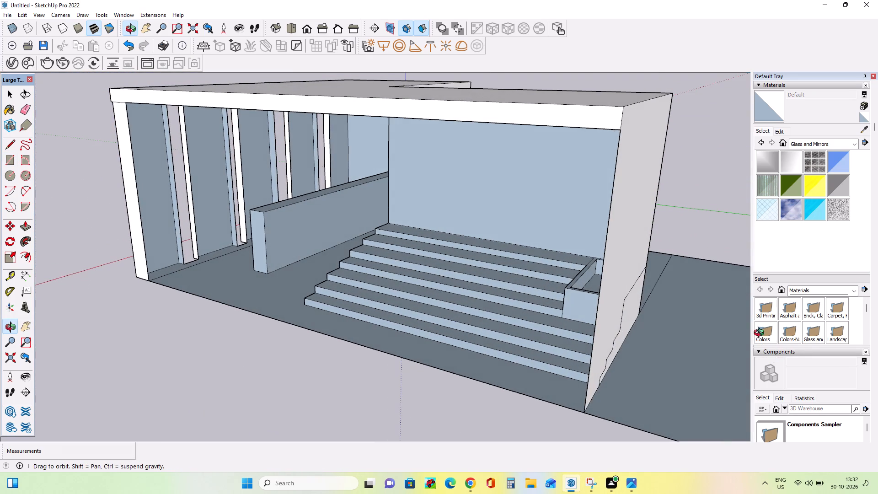
{"action": "middle_click_drag", "start_coordinate": [761, 334], "coordinate": [372, 304]}
{"action": "middle_click_drag", "start_coordinate": [386, 350], "coordinate": [397, 366]}
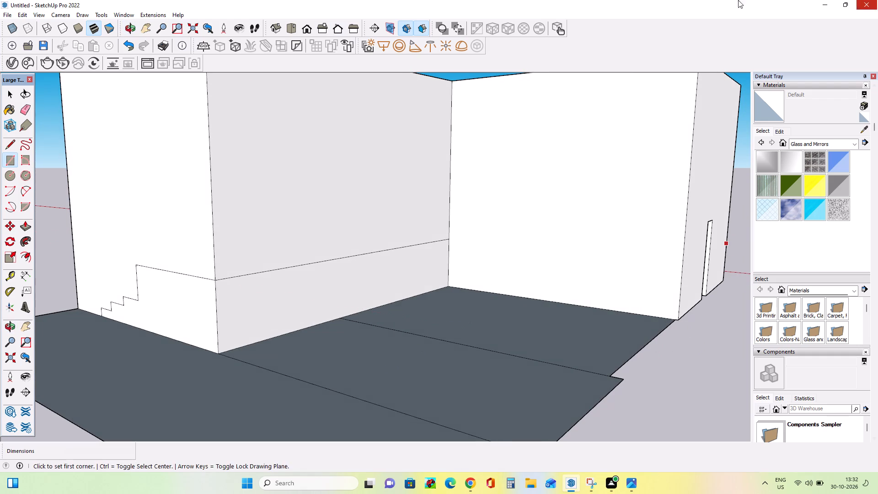
{"action": "middle_click_drag", "start_coordinate": [377, 296], "coordinate": [447, 309]}
{"action": "scroll", "coordinate": [446, 314], "scroll_direction": "down", "scroll_amount": 10}
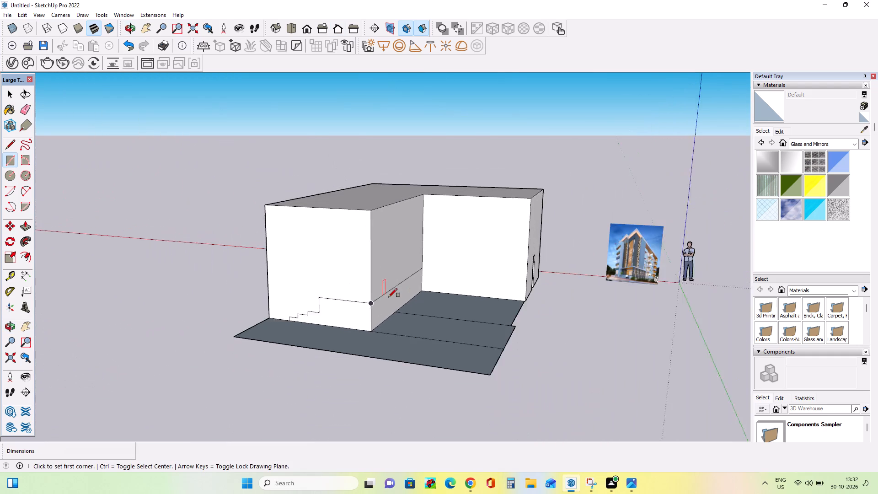
{"action": "middle_click_drag", "start_coordinate": [507, 305], "coordinate": [798, 321]}
{"action": "middle_click_drag", "start_coordinate": [386, 332], "coordinate": [553, 334]}
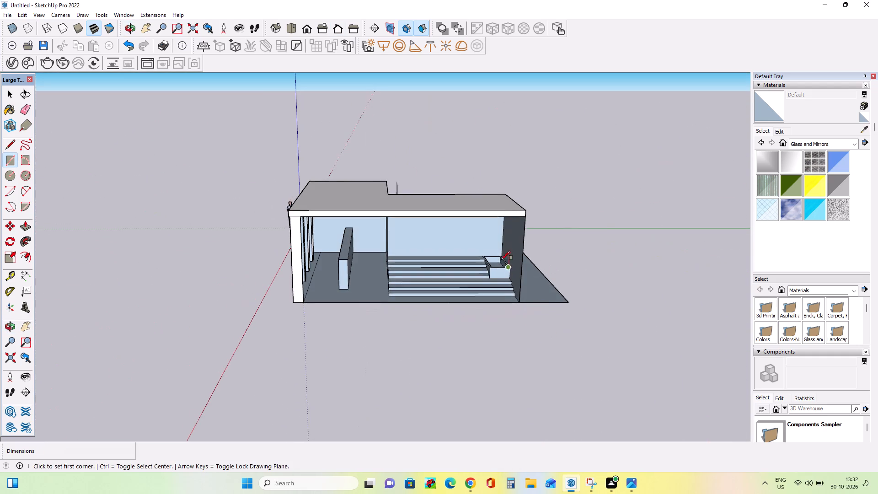
{"action": "scroll", "coordinate": [499, 251], "scroll_direction": "up", "scroll_amount": 7}
{"action": "middle_click_drag", "start_coordinate": [471, 268], "coordinate": [490, 244]}
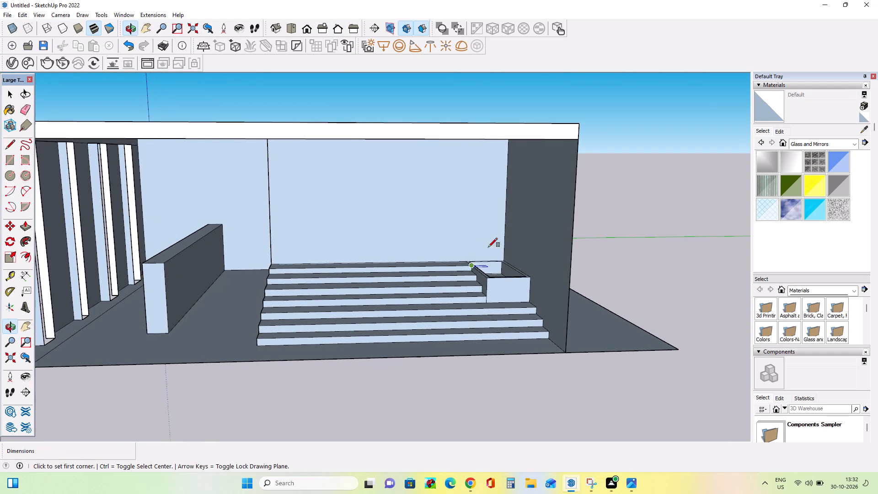
{"action": "scroll", "coordinate": [360, 292], "scroll_direction": "down", "scroll_amount": 5}
{"action": "middle_click_drag", "start_coordinate": [378, 293], "coordinate": [413, 296]}
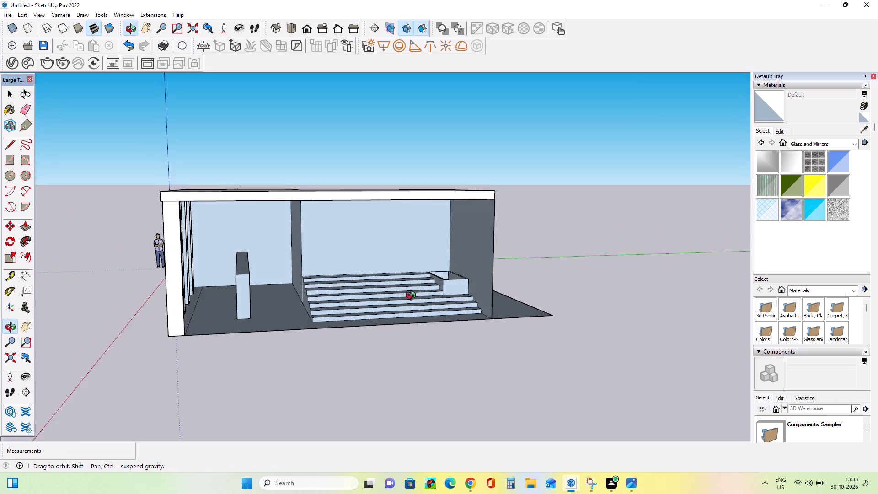
{"action": "middle_click_drag", "start_coordinate": [413, 296], "coordinate": [29, 365]}
{"action": "middle_click_drag", "start_coordinate": [412, 278], "coordinate": [253, 311]}
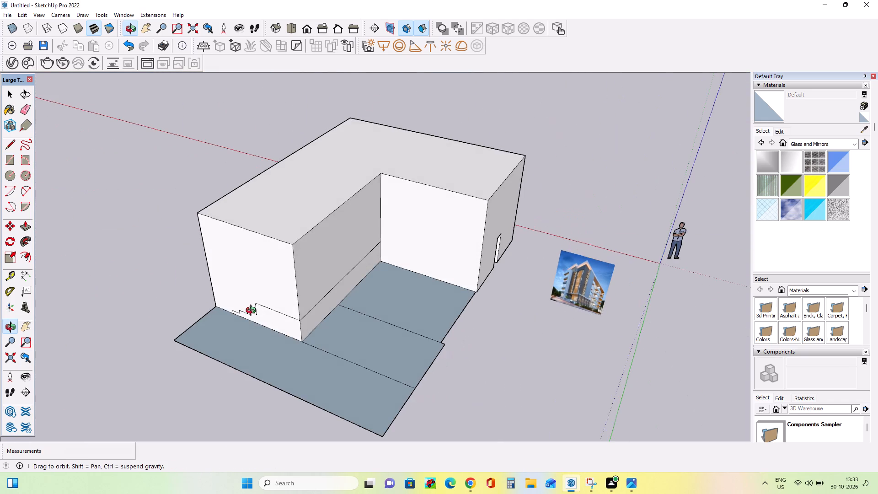
{"action": "middle_click_drag", "start_coordinate": [253, 311], "coordinate": [626, 263]}
{"action": "middle_click_drag", "start_coordinate": [371, 304], "coordinate": [494, 266]}
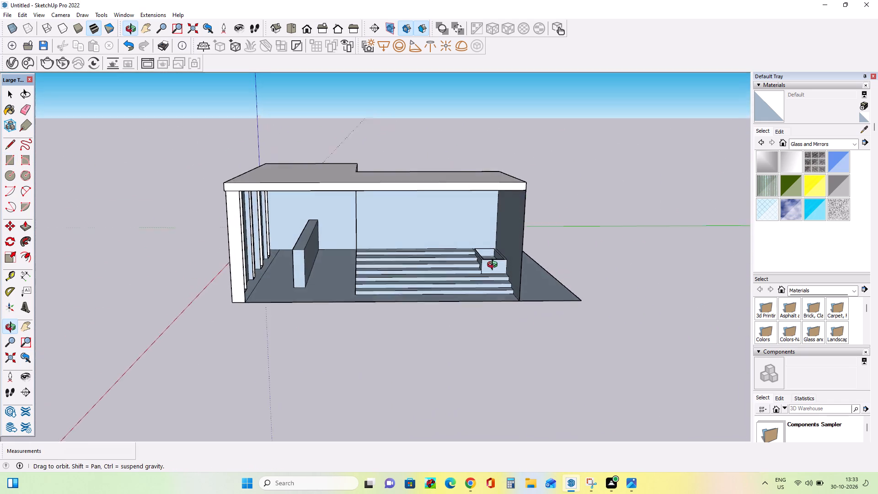
{"action": "middle_click_drag", "start_coordinate": [494, 266], "coordinate": [496, 245]}
{"action": "scroll", "coordinate": [362, 253], "scroll_direction": "up", "scroll_amount": 2}
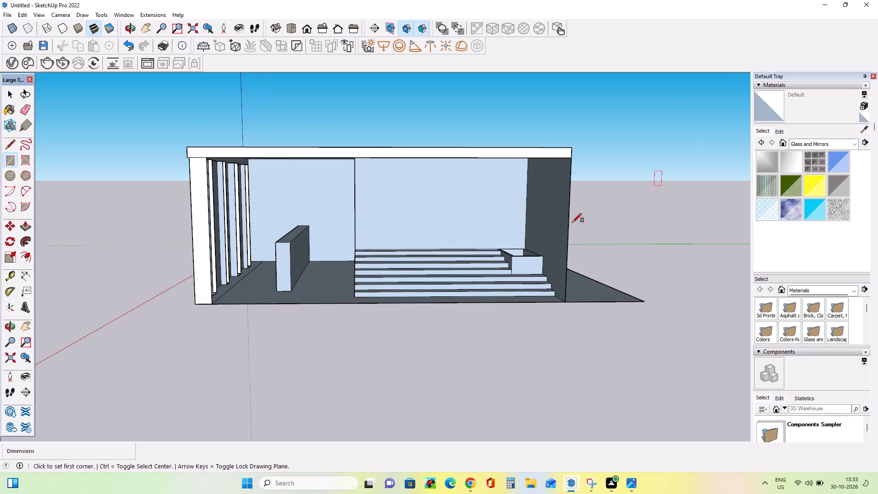
{"action": "middle_click_drag", "start_coordinate": [544, 216], "coordinate": [563, 252]}
{"action": "scroll", "coordinate": [475, 224], "scroll_direction": "up", "scroll_amount": 3}
{"action": "middle_click_drag", "start_coordinate": [478, 230], "coordinate": [481, 235]}
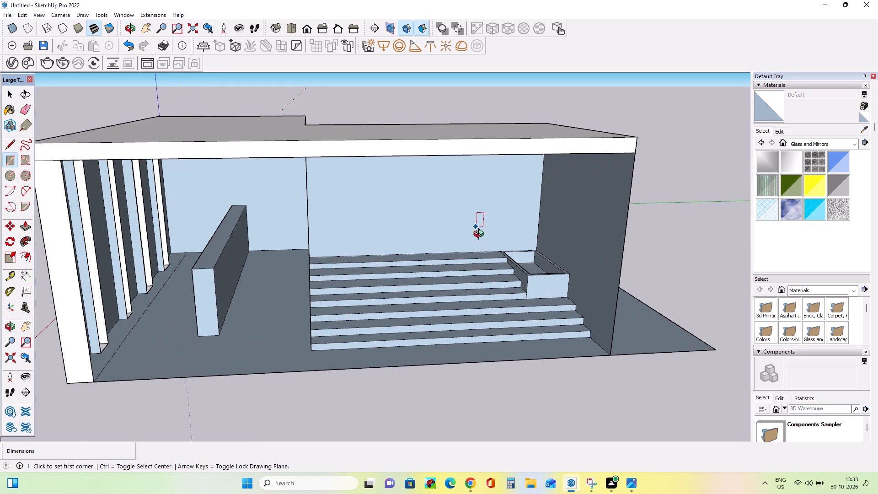
{"action": "middle_click_drag", "start_coordinate": [481, 235], "coordinate": [482, 238]}
{"action": "scroll", "coordinate": [482, 226], "scroll_direction": "up", "scroll_amount": 2}
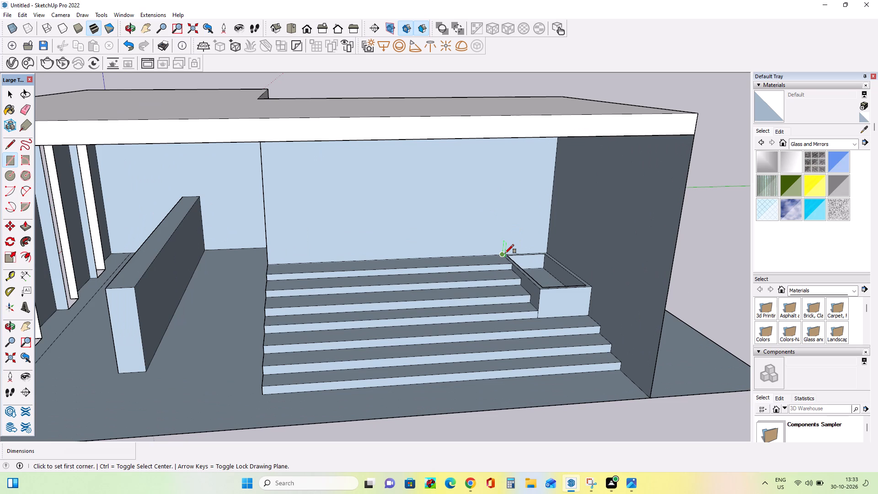
Push/Pull the wall behind the stairs back about 2' 2 1/4", then a further 10 11/16", to deepen the landing.
{"action": "middle_click_drag", "start_coordinate": [418, 257], "coordinate": [489, 249]}
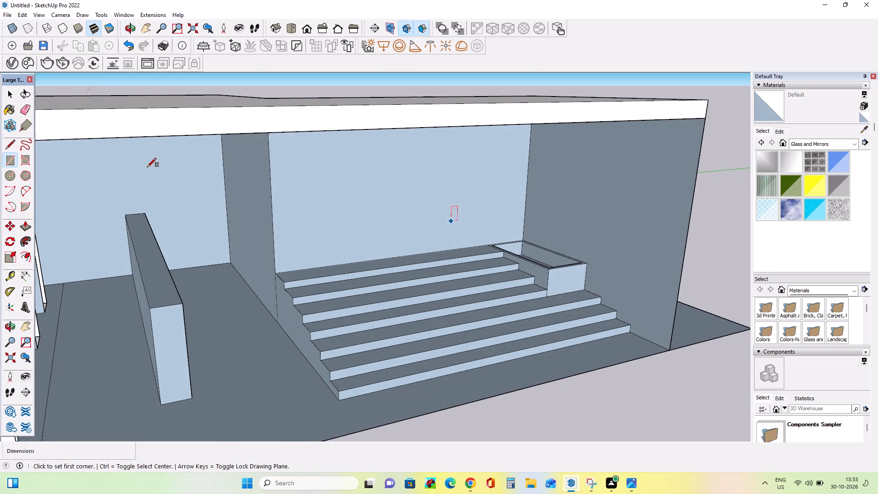
{"action": "left_click", "coordinate": [24, 227]}
{"action": "middle_click_drag", "start_coordinate": [341, 259], "coordinate": [343, 273]}
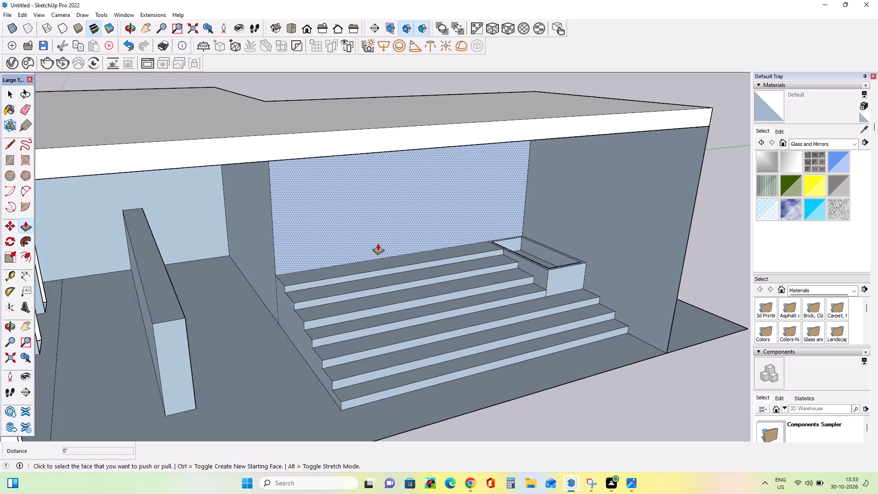
{"action": "left_click_drag", "start_coordinate": [375, 242], "coordinate": [360, 235]}
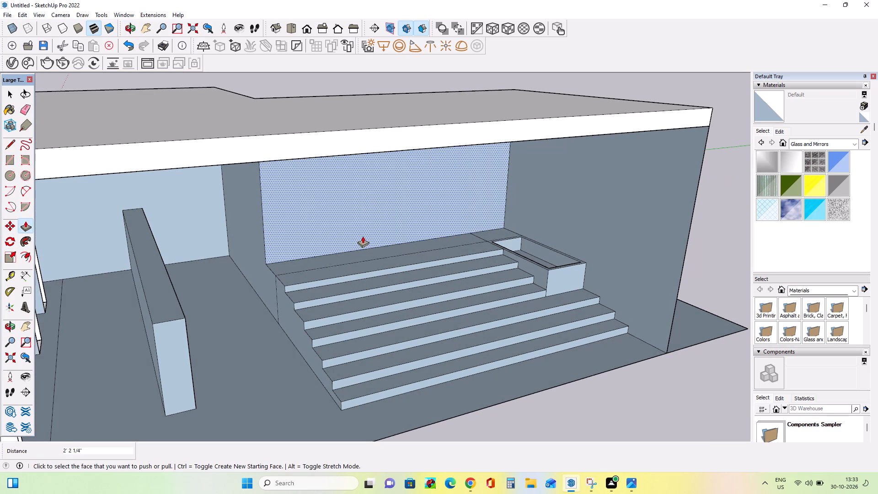
{"action": "middle_click_drag", "start_coordinate": [408, 249], "coordinate": [411, 258]}
{"action": "middle_click", "coordinate": [418, 252]}
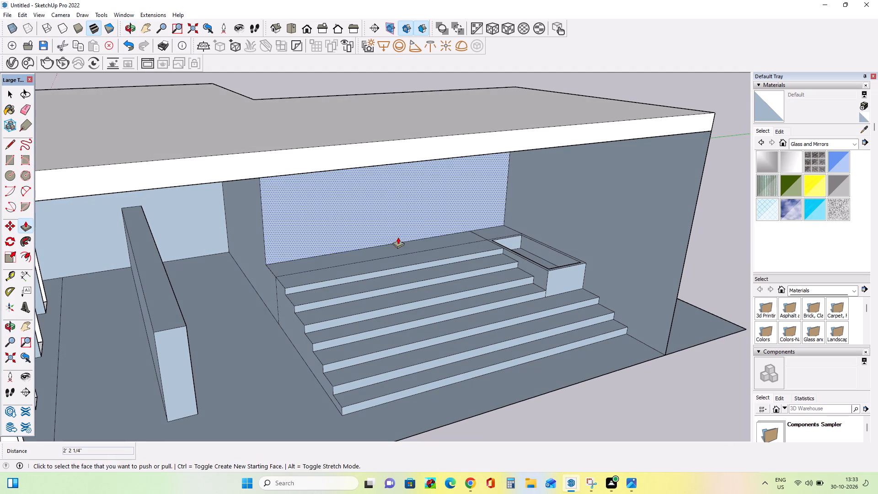
{"action": "left_click_drag", "start_coordinate": [395, 231], "coordinate": [389, 227]}
Push/Pull the inner face at the landing end of the hollow corner box forward about 1' 3 1/8".
{"action": "middle_click_drag", "start_coordinate": [473, 236], "coordinate": [472, 209]}
{"action": "scroll", "coordinate": [472, 209], "scroll_direction": "up", "scroll_amount": 2}
{"action": "middle_click_drag", "start_coordinate": [510, 225], "coordinate": [514, 239]}
{"action": "scroll", "coordinate": [530, 247], "scroll_direction": "up", "scroll_amount": 2}
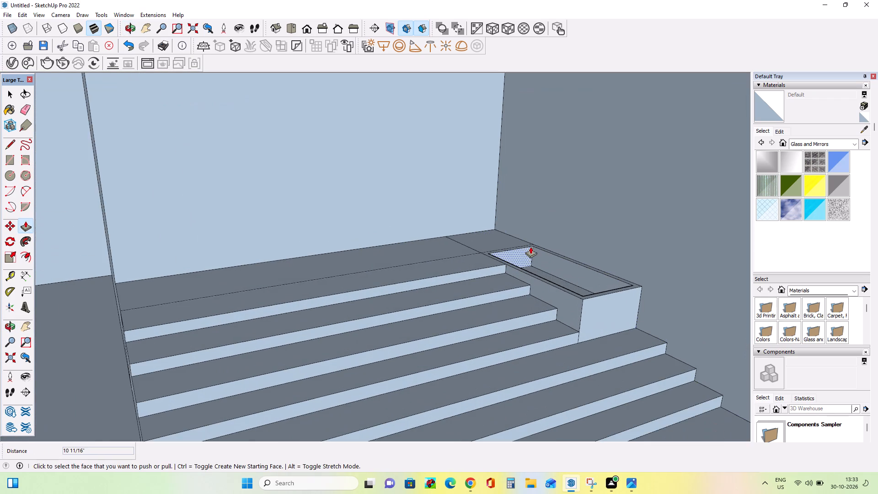
{"action": "scroll", "coordinate": [530, 247], "scroll_direction": "up", "scroll_amount": 1}
{"action": "left_click_drag", "start_coordinate": [528, 250], "coordinate": [545, 266]}
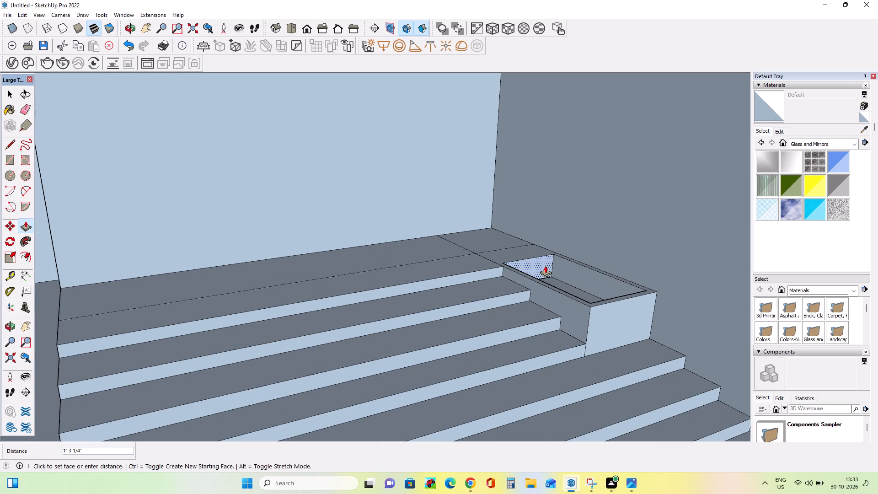
{"action": "left_click_drag", "start_coordinate": [545, 266], "coordinate": [545, 266]}
Erase the leftover edges crossing the top landing behind the corner box.
{"action": "middle_click_drag", "start_coordinate": [493, 254], "coordinate": [492, 248]}
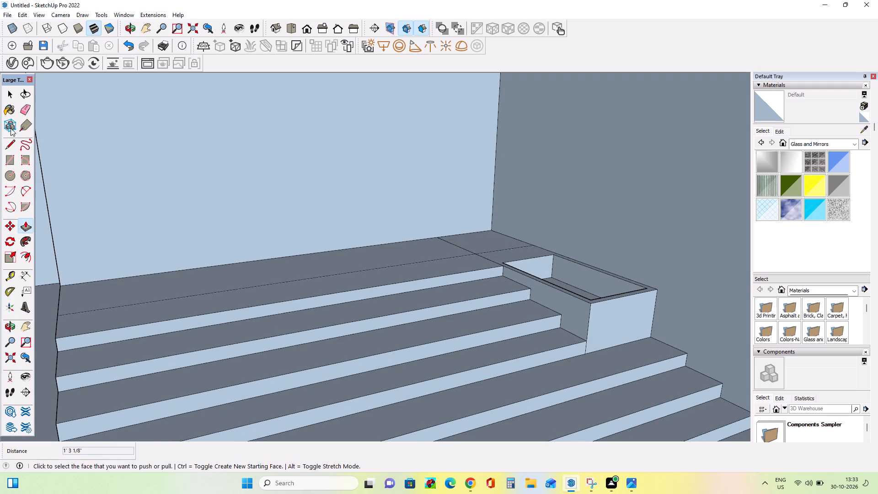
{"action": "left_click", "coordinate": [25, 110]}
{"action": "left_click_drag", "start_coordinate": [482, 246], "coordinate": [467, 263]}
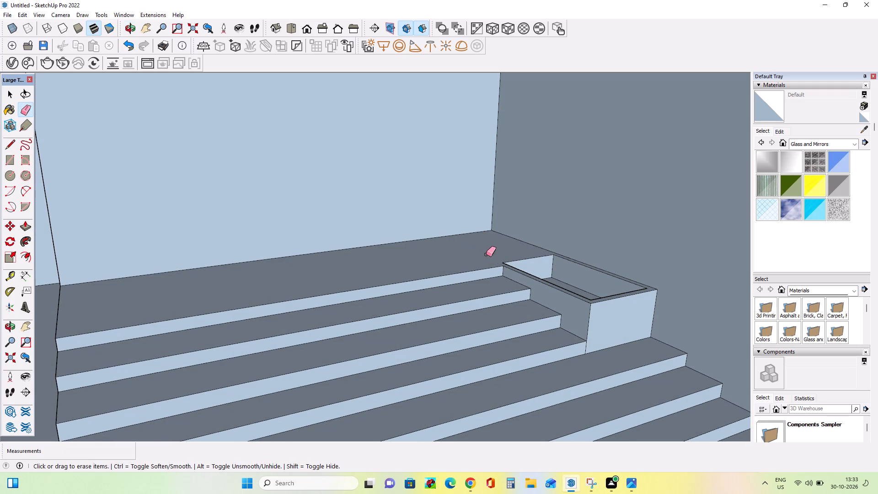
Draw a rectangle on the landing from the corner box's inner corner to the corner where the back and side walls meet.
{"action": "scroll", "coordinate": [444, 244], "scroll_direction": "down", "scroll_amount": 6}
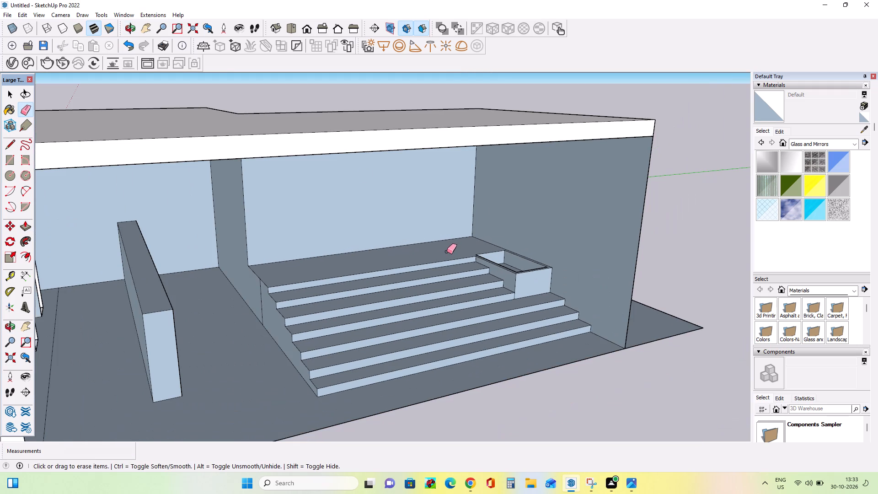
{"action": "middle_click_drag", "start_coordinate": [450, 258], "coordinate": [452, 266]}
{"action": "middle_click_drag", "start_coordinate": [250, 232], "coordinate": [245, 225]}
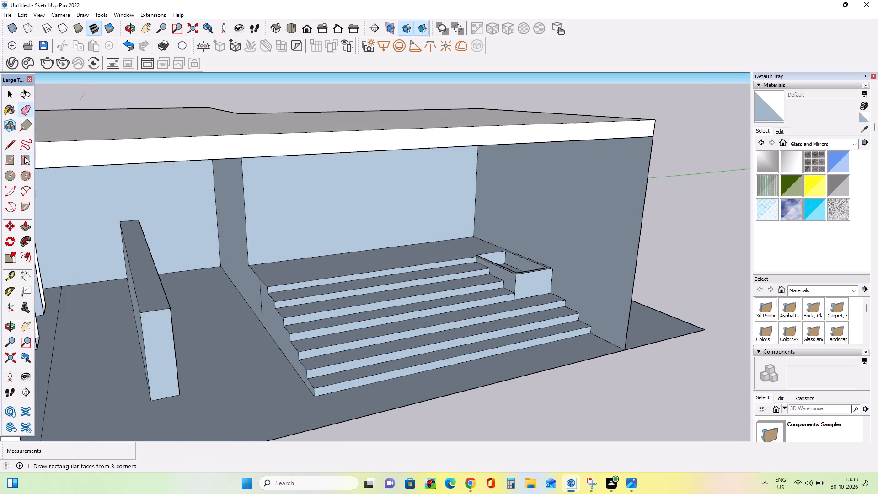
{"action": "left_click", "coordinate": [5, 158]}
{"action": "middle_click_drag", "start_coordinate": [409, 203], "coordinate": [417, 228]}
{"action": "scroll", "coordinate": [541, 206], "scroll_direction": "up", "scroll_amount": 3}
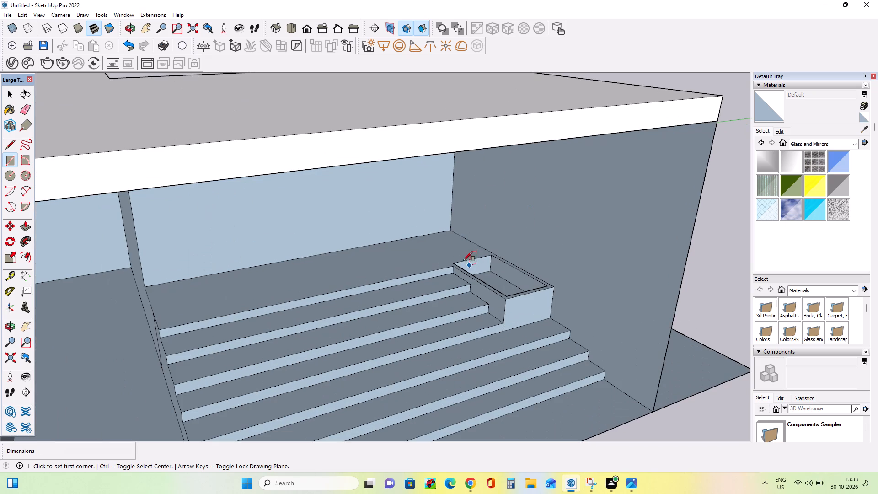
{"action": "left_click", "coordinate": [455, 261]}
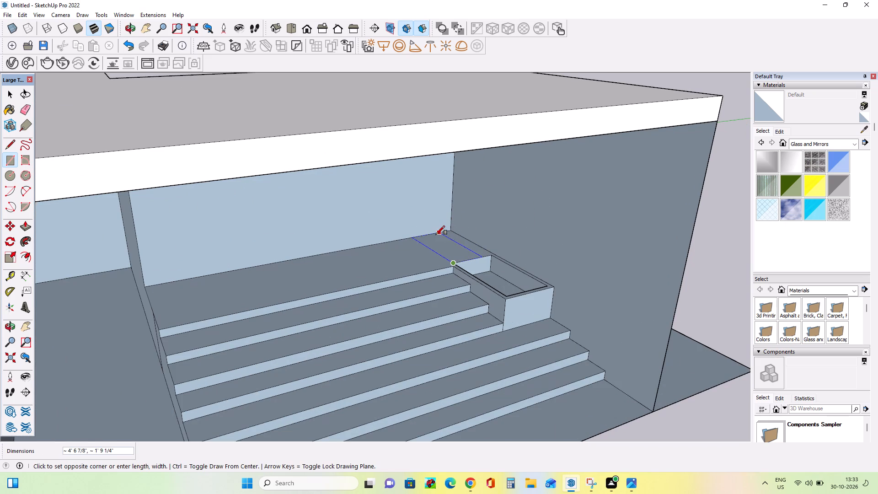
{"action": "left_click", "coordinate": [449, 231]}
{"action": "middle_click", "coordinate": [474, 256]}
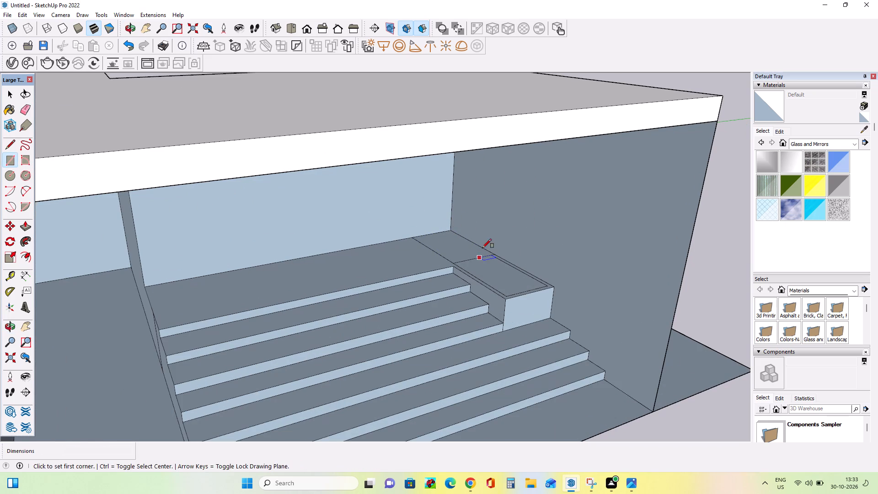
Push/Pull the landing rectangle behind the corner box upward into a block.
{"action": "left_click", "coordinate": [24, 229]}
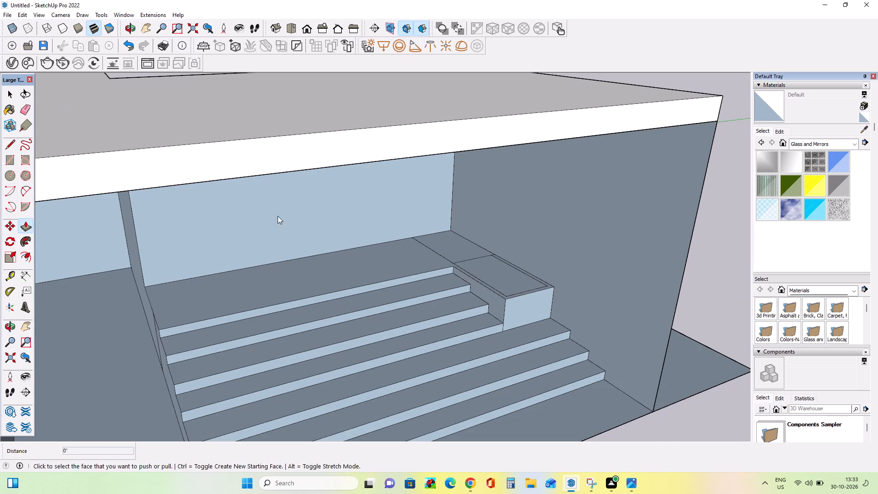
{"action": "left_click_drag", "start_coordinate": [449, 239], "coordinate": [449, 183]}
{"action": "scroll", "coordinate": [449, 185], "scroll_direction": "down", "scroll_amount": 3}
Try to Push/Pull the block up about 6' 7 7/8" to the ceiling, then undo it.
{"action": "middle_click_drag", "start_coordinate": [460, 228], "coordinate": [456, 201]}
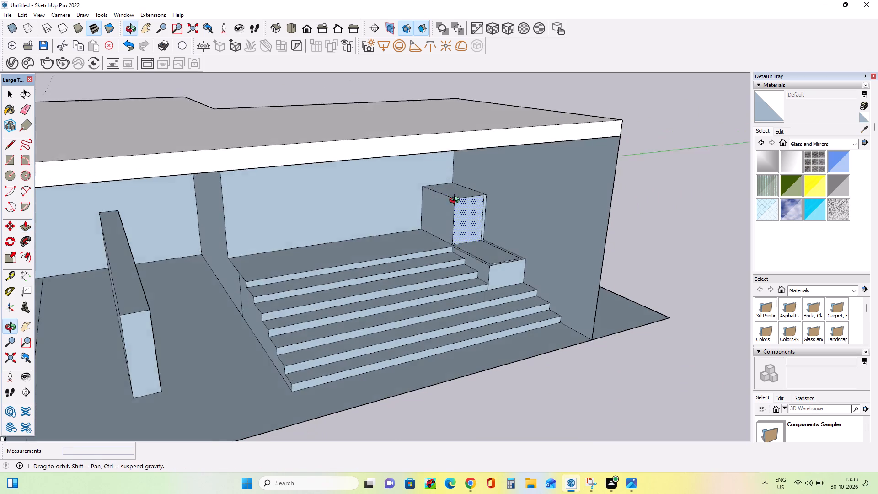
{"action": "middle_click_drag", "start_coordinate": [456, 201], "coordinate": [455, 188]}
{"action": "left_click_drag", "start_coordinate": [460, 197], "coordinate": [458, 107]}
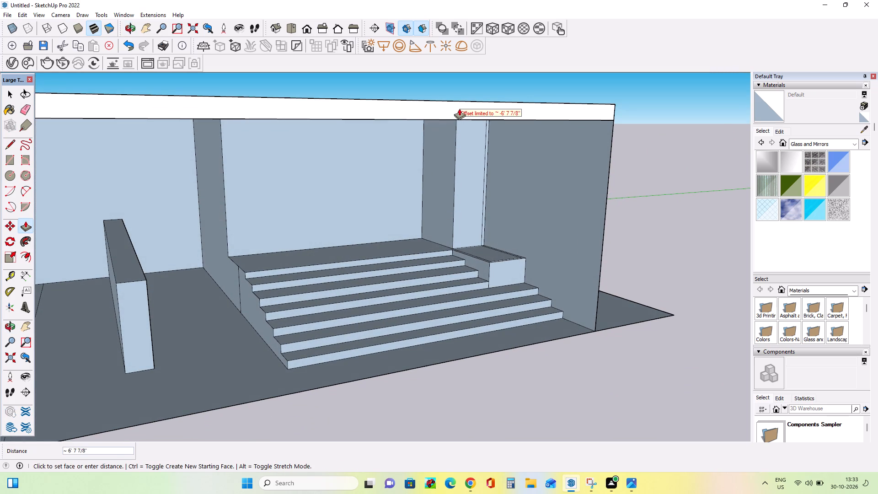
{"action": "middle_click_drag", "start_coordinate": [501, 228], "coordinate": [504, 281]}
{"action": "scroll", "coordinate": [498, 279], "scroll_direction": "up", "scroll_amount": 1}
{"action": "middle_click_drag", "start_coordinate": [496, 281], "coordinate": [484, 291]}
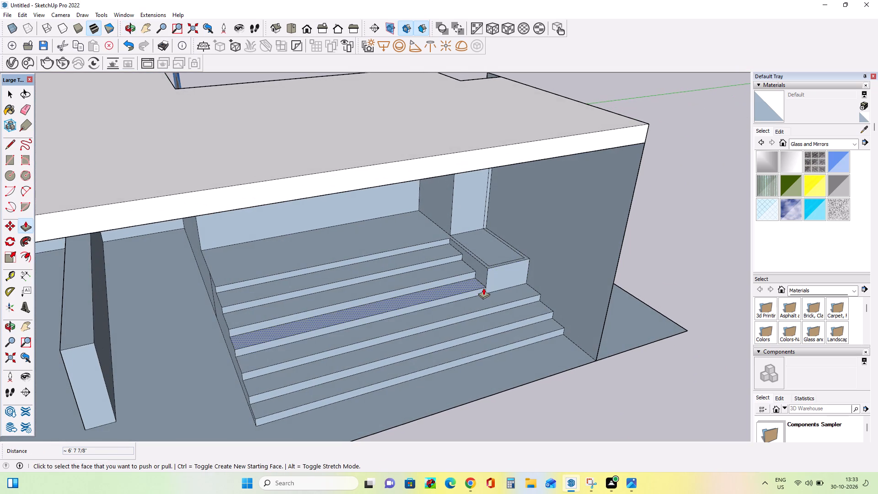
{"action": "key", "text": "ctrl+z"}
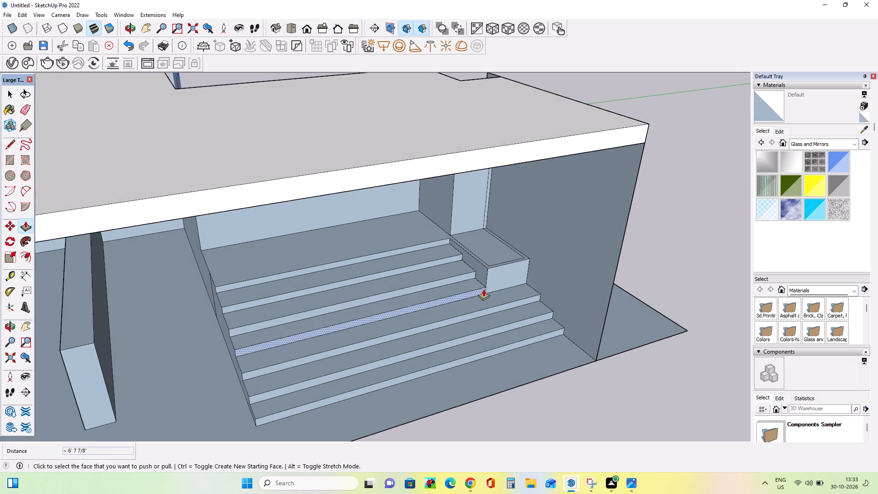
Push/Pull the block's top up about 2' 11 1/2", then about 2' 9 15/16" more, toward the ceiling.
{"action": "middle_click_drag", "start_coordinate": [483, 289], "coordinate": [456, 282]}
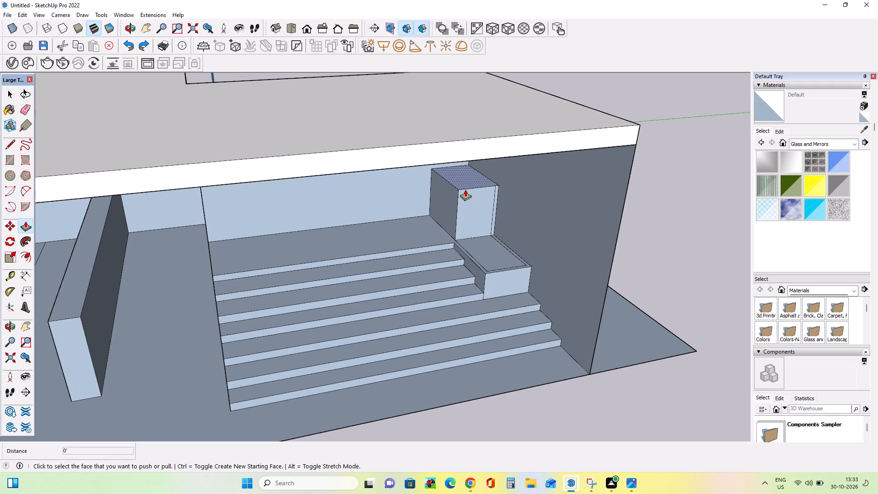
{"action": "left_click_drag", "start_coordinate": [465, 189], "coordinate": [468, 144]}
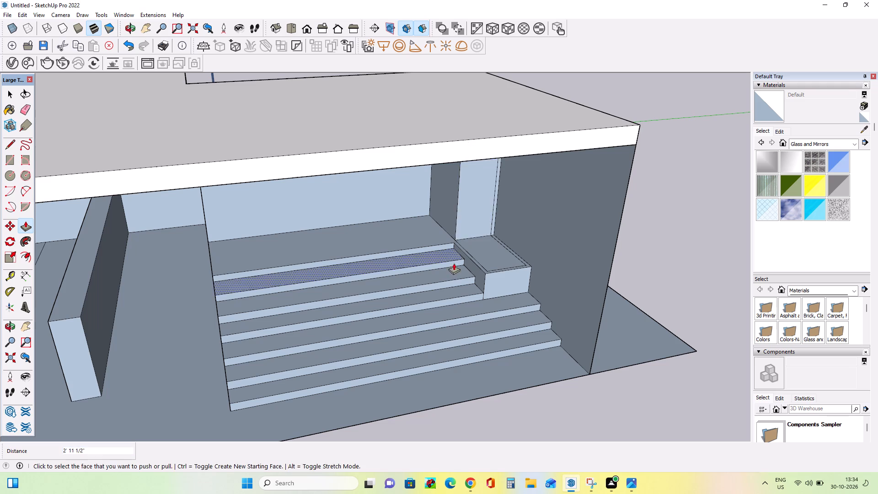
{"action": "middle_click_drag", "start_coordinate": [454, 263], "coordinate": [487, 306]}
{"action": "scroll", "coordinate": [487, 306], "scroll_direction": "down", "scroll_amount": 4}
{"action": "middle_click_drag", "start_coordinate": [487, 301], "coordinate": [459, 186]}
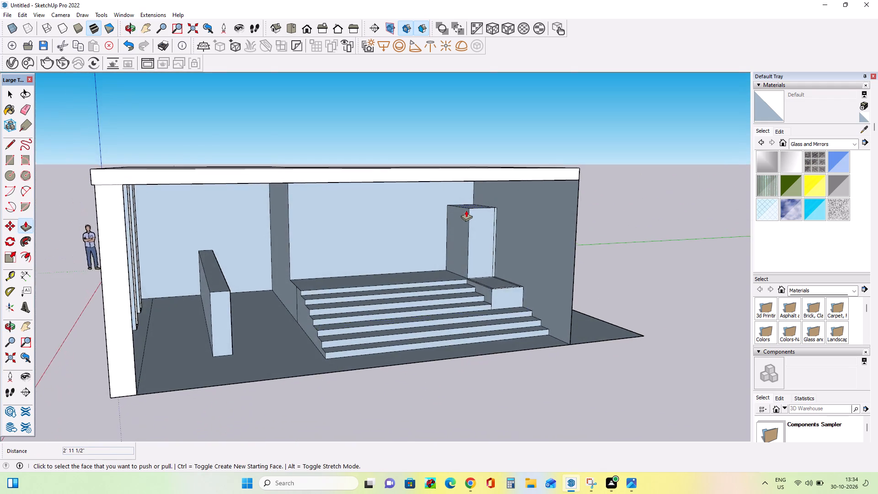
{"action": "scroll", "coordinate": [466, 210], "scroll_direction": "up", "scroll_amount": 5}
{"action": "left_click_drag", "start_coordinate": [472, 204], "coordinate": [493, 147]}
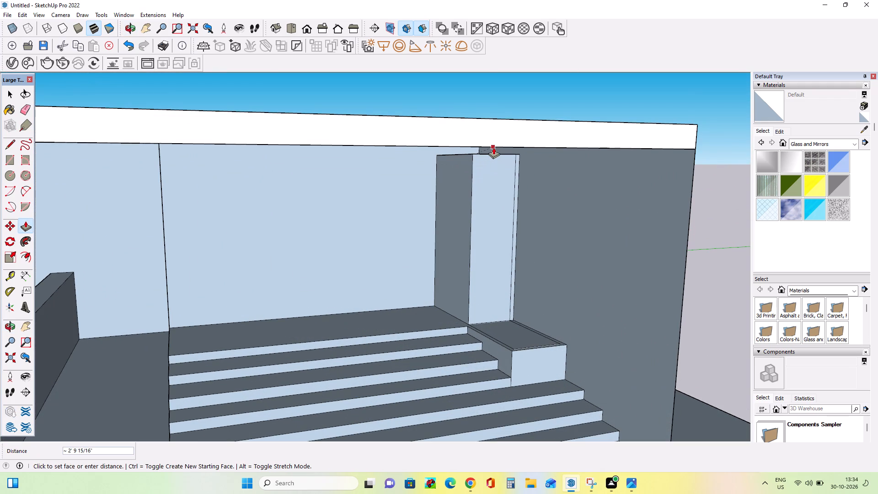
{"action": "left_click_drag", "start_coordinate": [493, 147], "coordinate": [493, 149]}
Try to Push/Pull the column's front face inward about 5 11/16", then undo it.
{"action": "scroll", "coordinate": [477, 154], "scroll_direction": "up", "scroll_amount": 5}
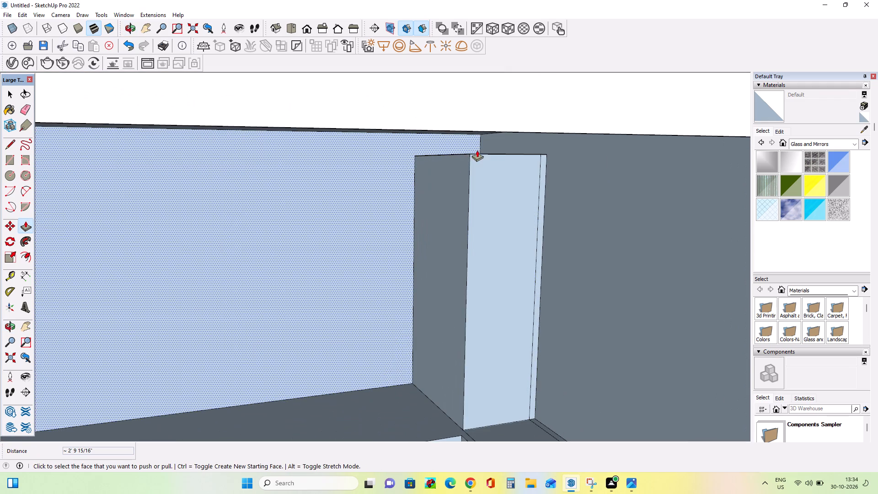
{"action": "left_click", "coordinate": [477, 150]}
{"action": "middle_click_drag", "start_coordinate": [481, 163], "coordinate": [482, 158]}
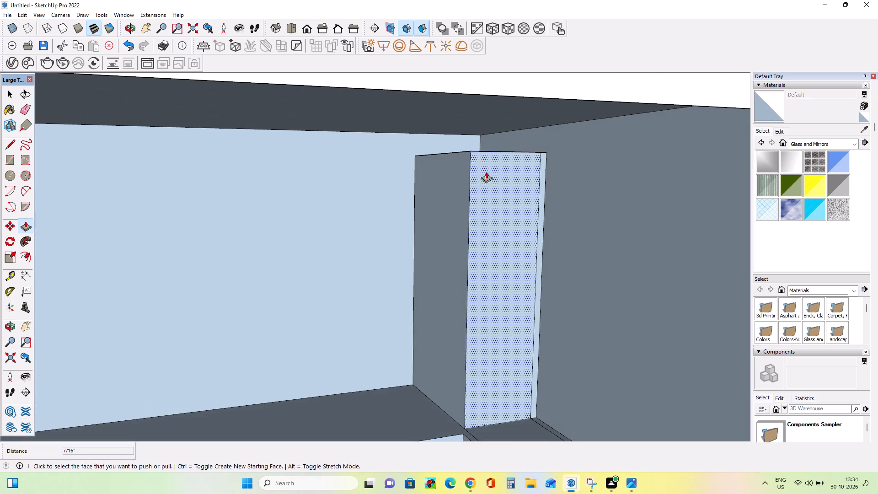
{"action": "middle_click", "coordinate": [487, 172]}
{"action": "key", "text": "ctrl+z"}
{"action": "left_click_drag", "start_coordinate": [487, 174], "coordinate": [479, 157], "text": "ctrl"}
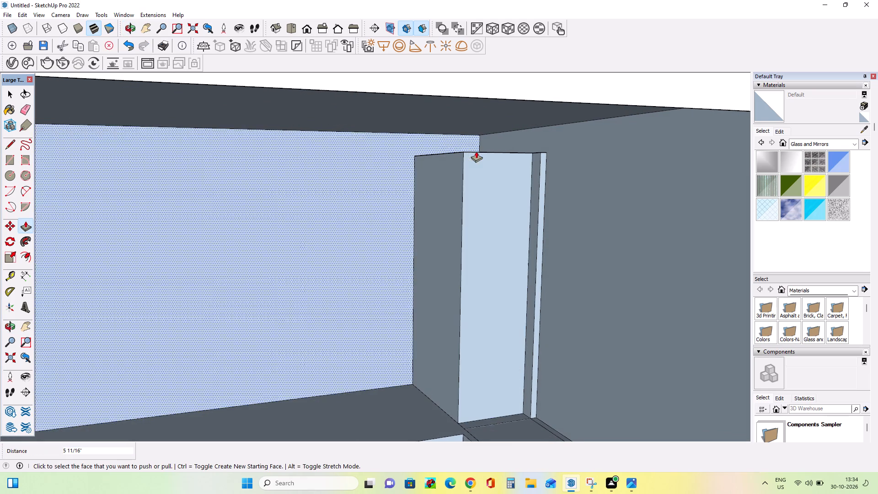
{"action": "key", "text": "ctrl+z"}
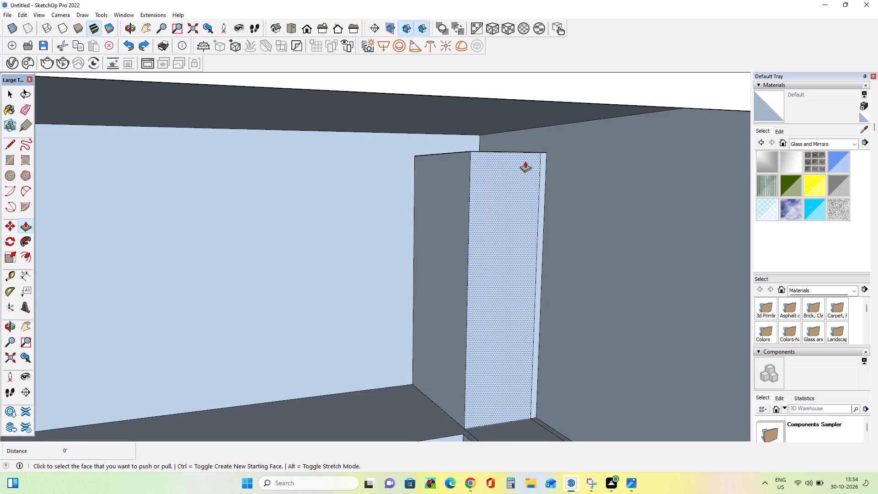
Push/Pull the column's top up about 10 7/16" to meet the ceiling.
{"action": "middle_click_drag", "start_coordinate": [523, 160], "coordinate": [523, 168]}
{"action": "scroll", "coordinate": [483, 158], "scroll_direction": "up", "scroll_amount": 7}
{"action": "middle_click_drag", "start_coordinate": [466, 160], "coordinate": [466, 160]}
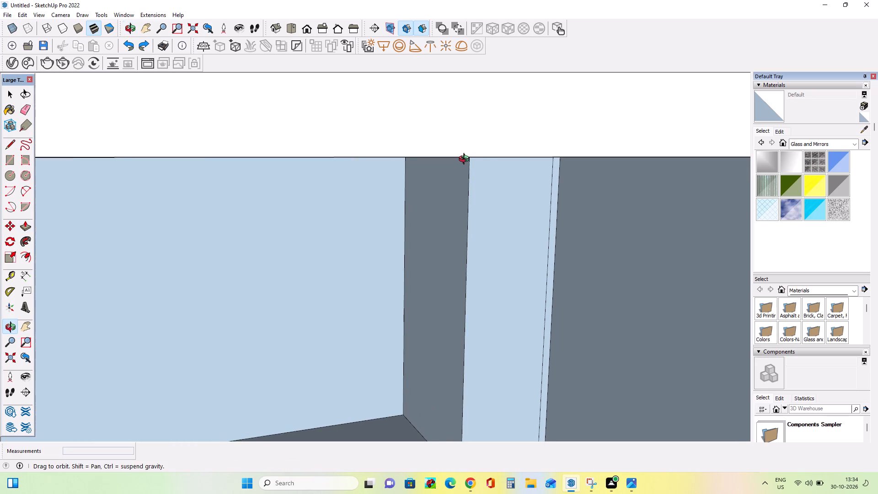
{"action": "middle_click_drag", "start_coordinate": [466, 160], "coordinate": [467, 149]}
{"action": "scroll", "coordinate": [466, 130], "scroll_direction": "up", "scroll_amount": 4}
{"action": "middle_click_drag", "start_coordinate": [484, 132], "coordinate": [485, 136]}
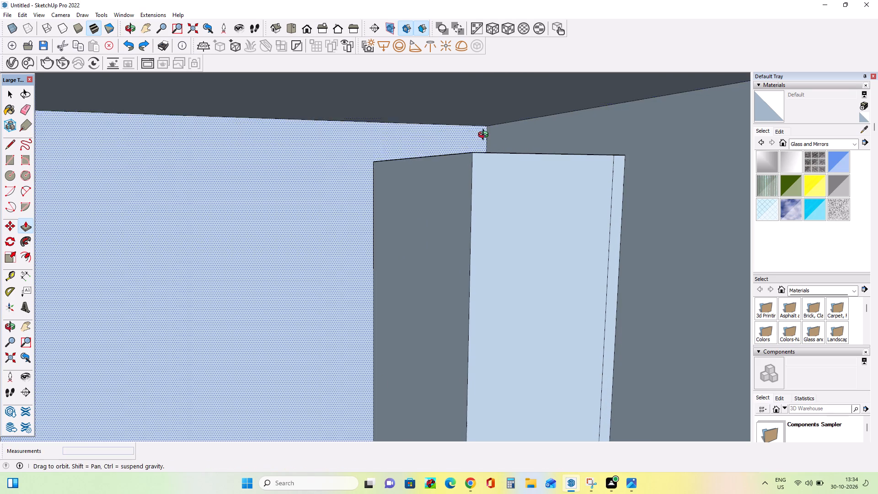
{"action": "middle_click_drag", "start_coordinate": [485, 136], "coordinate": [483, 151]}
{"action": "left_click_drag", "start_coordinate": [483, 166], "coordinate": [489, 109]}
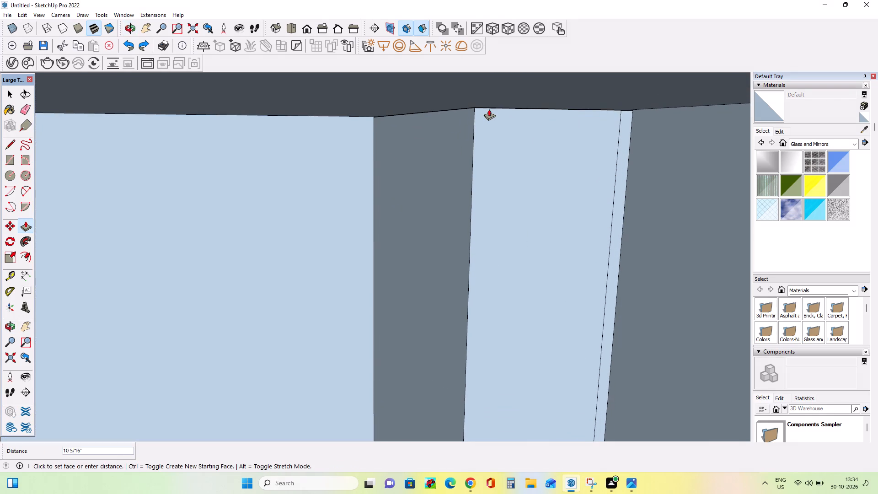
{"action": "left_click_drag", "start_coordinate": [489, 109], "coordinate": [490, 107]}
Draw a vertical rectangle about 13' 5" by 3' 15/16" from the rear wall's top corner beside the stair recess down to the floor.
{"action": "scroll", "coordinate": [460, 155], "scroll_direction": "down", "scroll_amount": 4}
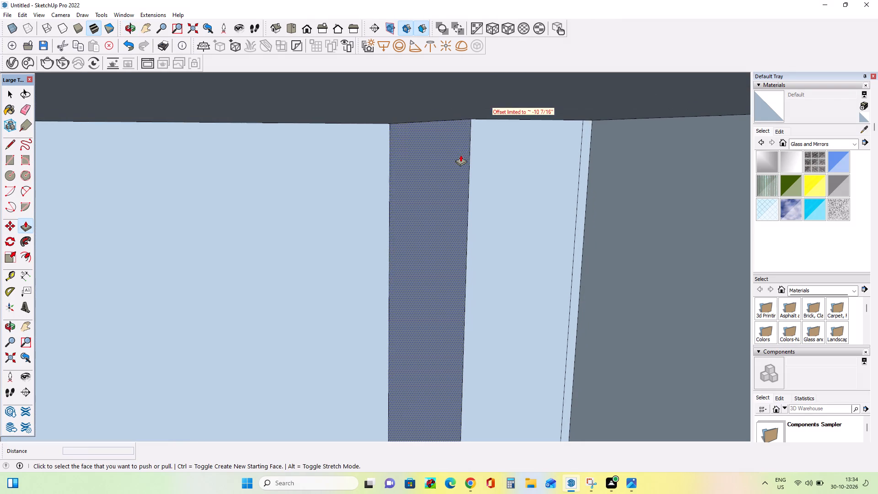
{"action": "scroll", "coordinate": [460, 155], "scroll_direction": "down", "scroll_amount": 8}
{"action": "middle_click_drag", "start_coordinate": [467, 176], "coordinate": [19, 268]}
{"action": "middle_click_drag", "start_coordinate": [502, 288], "coordinate": [289, 266]}
{"action": "scroll", "coordinate": [316, 294], "scroll_direction": "down", "scroll_amount": 3}
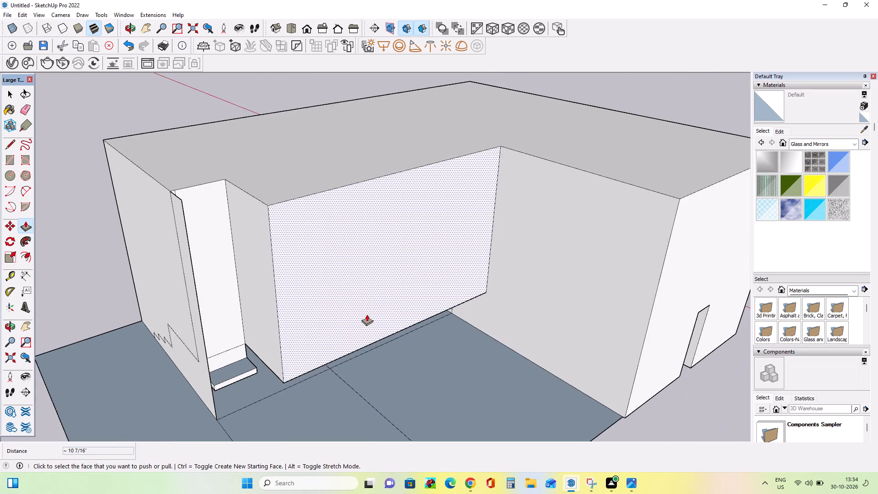
{"action": "middle_click_drag", "start_coordinate": [367, 315], "coordinate": [339, 306]}
{"action": "left_click", "coordinate": [8, 158]}
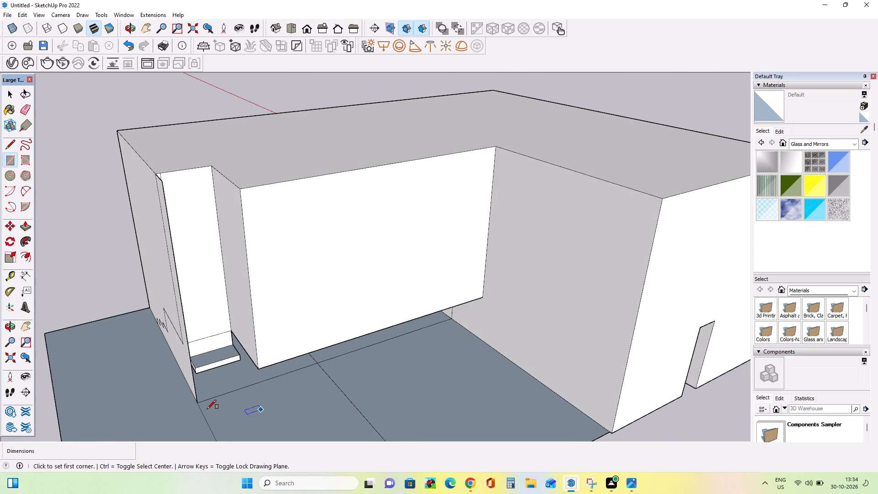
{"action": "left_click", "coordinate": [198, 403]}
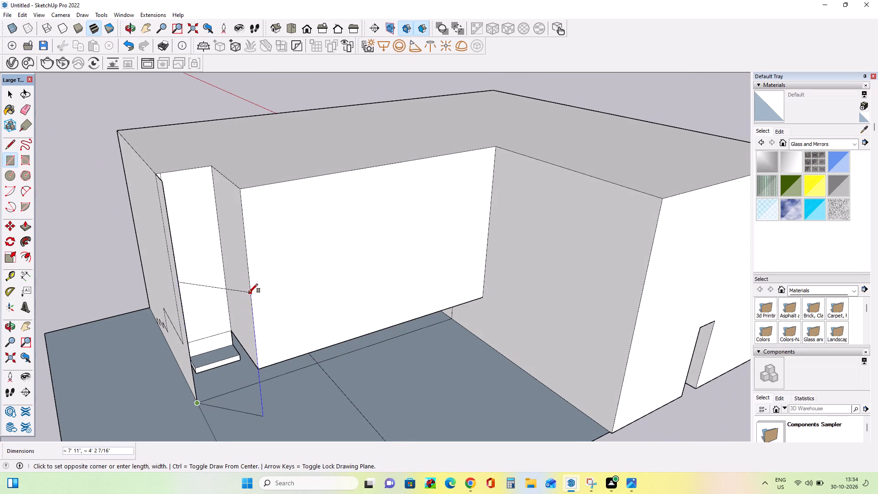
{"action": "key", "text": "Escape"}
{"action": "left_click", "coordinate": [240, 188]}
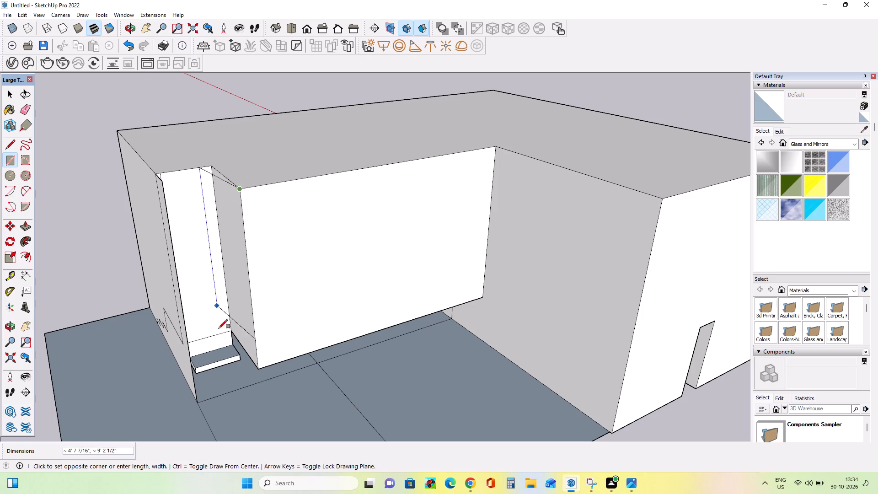
{"action": "middle_click_drag", "start_coordinate": [200, 384], "coordinate": [137, 407]}
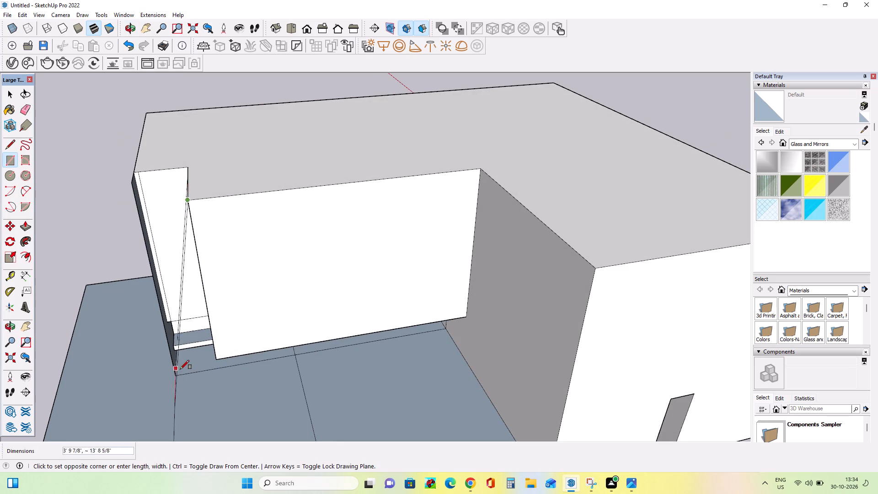
{"action": "left_click_drag", "start_coordinate": [218, 358], "coordinate": [210, 359]}
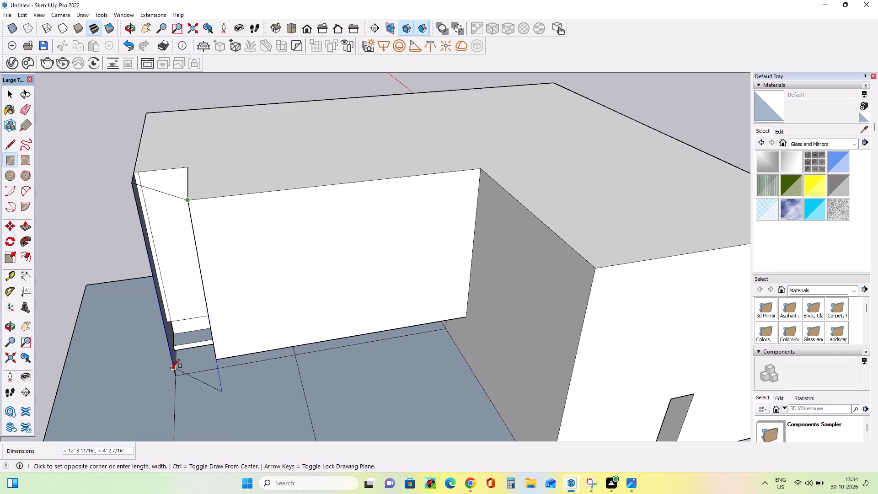
{"action": "middle_click_drag", "start_coordinate": [171, 365], "coordinate": [232, 329]}
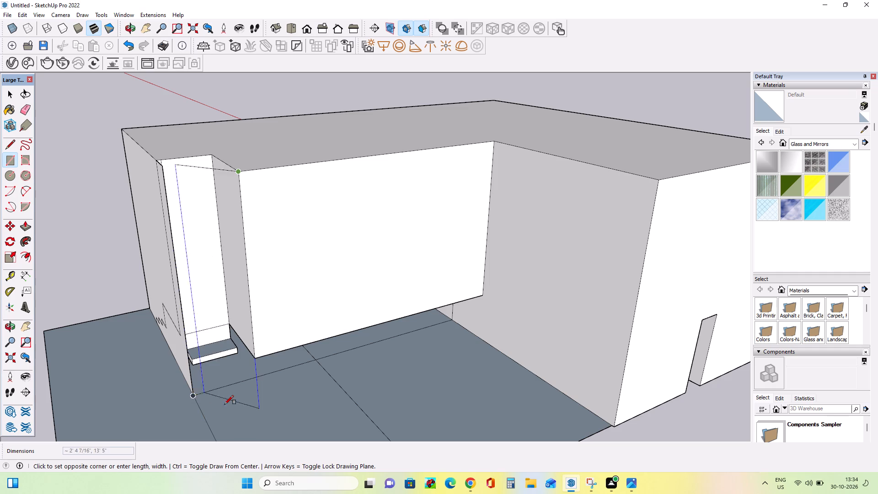
{"action": "middle_click_drag", "start_coordinate": [286, 382], "coordinate": [347, 368]}
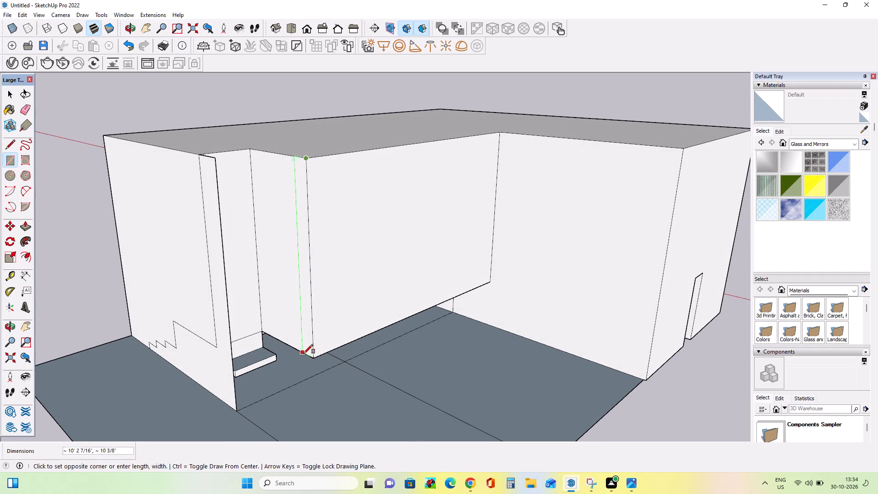
{"action": "left_click", "coordinate": [284, 387]}
Draw a rectangle closing the gap between the rear wall's lower edge and the floor, from the new panel's bottom corner to the adjoining wall.
{"action": "middle_click_drag", "start_coordinate": [344, 393], "coordinate": [200, 411]}
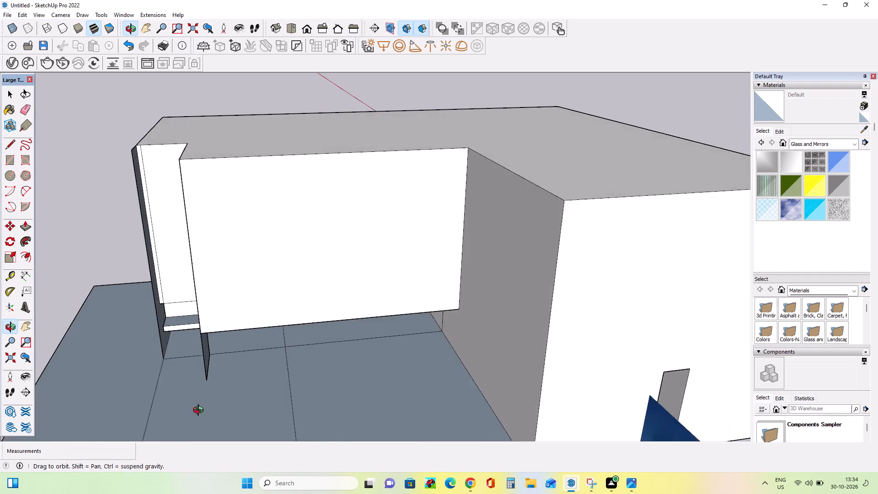
{"action": "middle_click_drag", "start_coordinate": [200, 411], "coordinate": [219, 367]}
{"action": "left_click", "coordinate": [209, 365]}
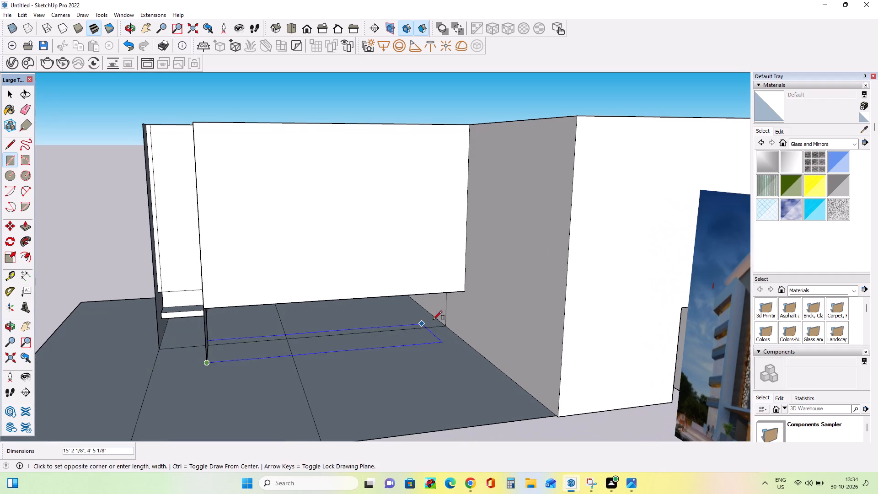
{"action": "left_click", "coordinate": [466, 290]}
Draw a floor rectangle about 3' 15/16" by 2' 10 3/8" between the rear wall's bottom corner and the stair side wall's corner.
{"action": "middle_click_drag", "start_coordinate": [469, 338], "coordinate": [561, 336]}
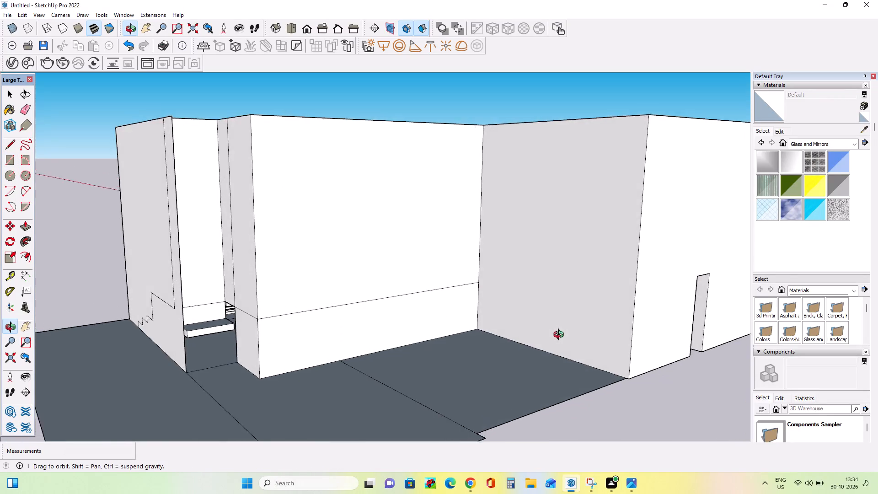
{"action": "middle_click_drag", "start_coordinate": [561, 336], "coordinate": [567, 342]}
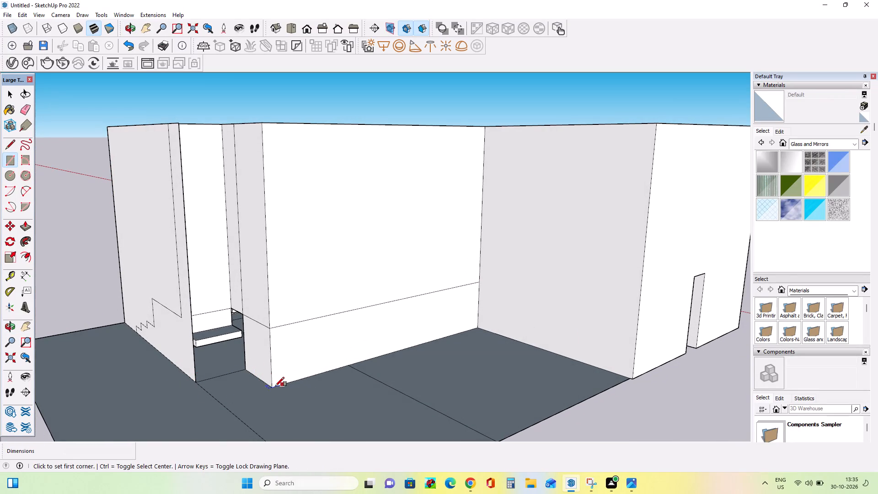
{"action": "left_click", "coordinate": [273, 386]}
{"action": "left_click", "coordinate": [197, 382]}
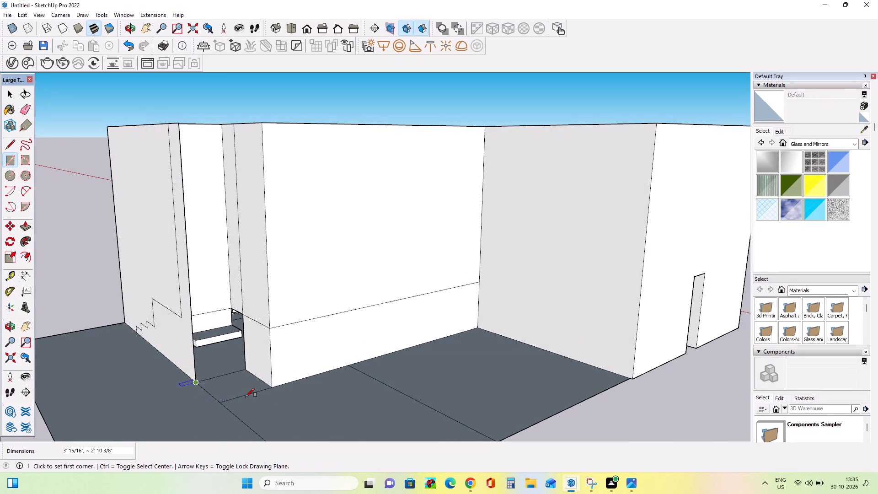
Push/Pull the new floor rectangle up to roof level to form a corner column.
{"action": "middle_click_drag", "start_coordinate": [271, 406], "coordinate": [274, 417]}
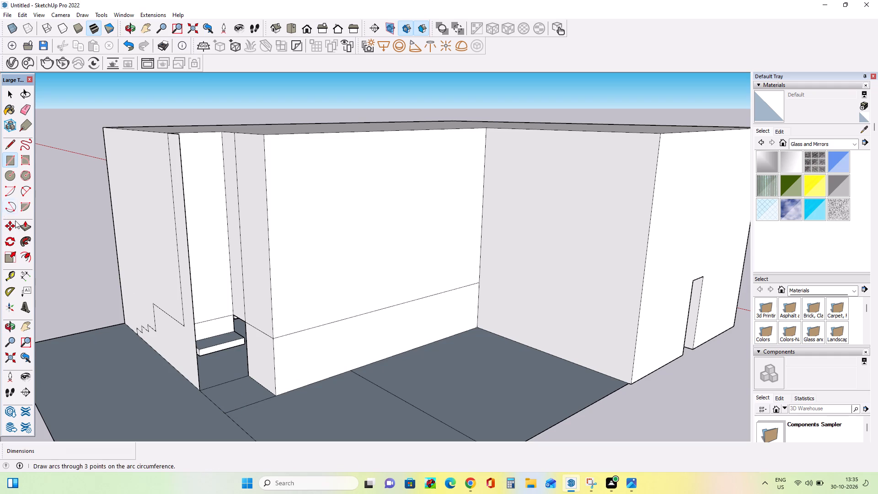
{"action": "left_click", "coordinate": [23, 229]}
{"action": "left_click_drag", "start_coordinate": [247, 386], "coordinate": [286, 143]}
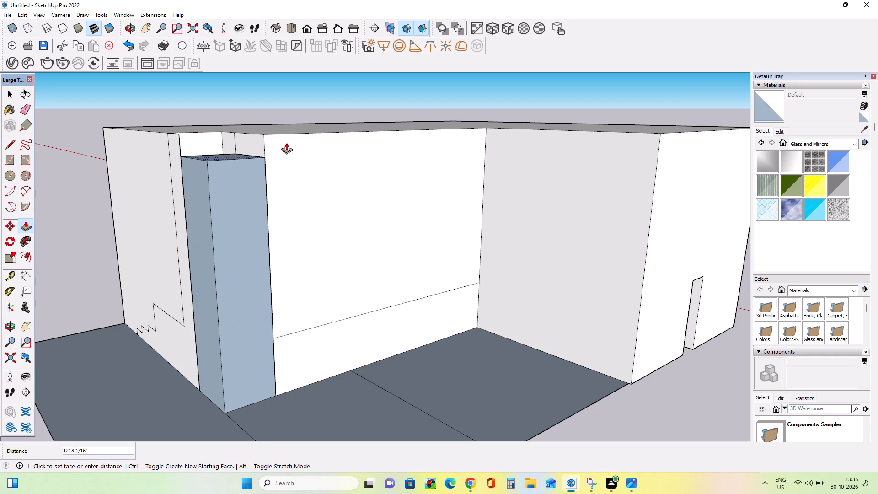
{"action": "left_click_drag", "start_coordinate": [286, 143], "coordinate": [285, 135]}
Push/Pull the corner column's inner face about 1' 5 15/16" inward to fill the roof notch.
{"action": "middle_click_drag", "start_coordinate": [336, 238], "coordinate": [369, 327]}
{"action": "middle_click_drag", "start_coordinate": [201, 268], "coordinate": [222, 274]}
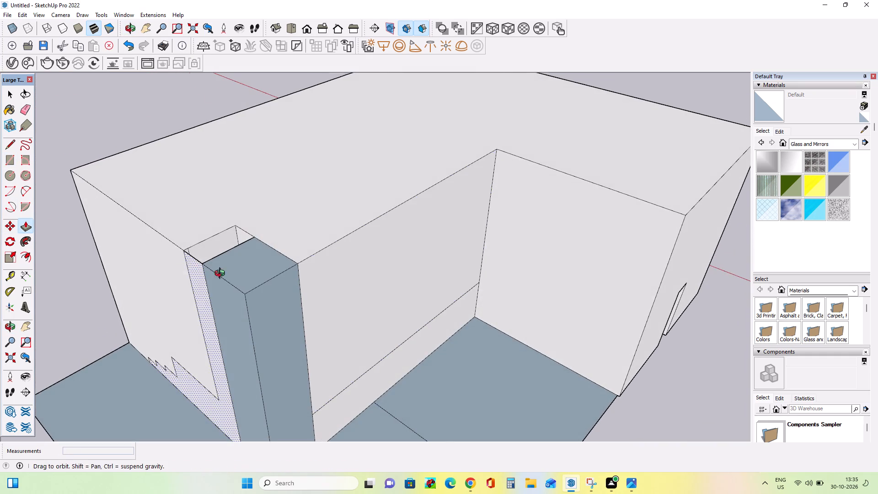
{"action": "middle_click_drag", "start_coordinate": [222, 274], "coordinate": [438, 314]}
{"action": "left_click_drag", "start_coordinate": [476, 329], "coordinate": [444, 330]}
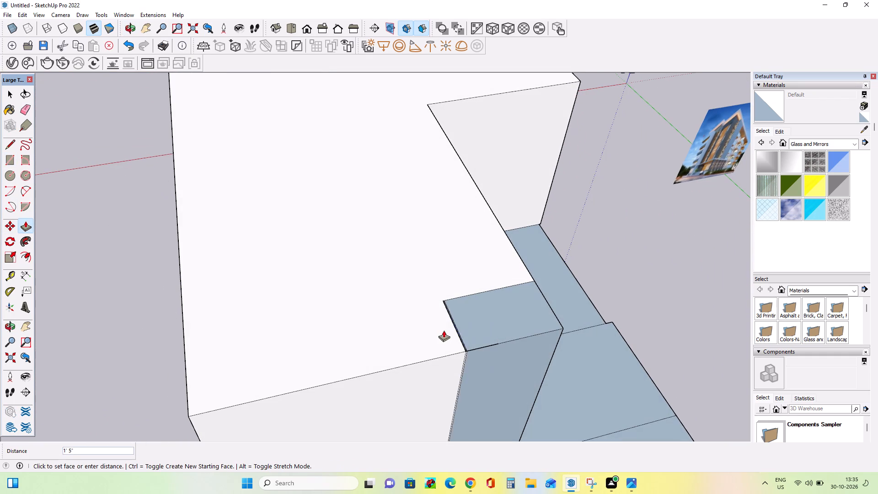
{"action": "left_click_drag", "start_coordinate": [444, 330], "coordinate": [441, 331]}
Push/Pull the inner top face of the planter block beside the stairs down 1'.
{"action": "middle_click_drag", "start_coordinate": [371, 332], "coordinate": [610, 217]}
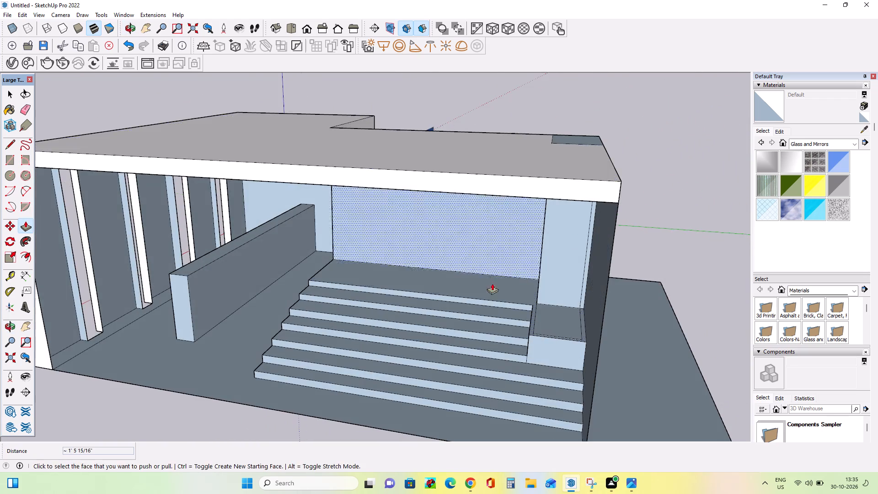
{"action": "middle_click_drag", "start_coordinate": [480, 298], "coordinate": [573, 278]}
{"action": "scroll", "coordinate": [210, 330], "scroll_direction": "down", "scroll_amount": 3}
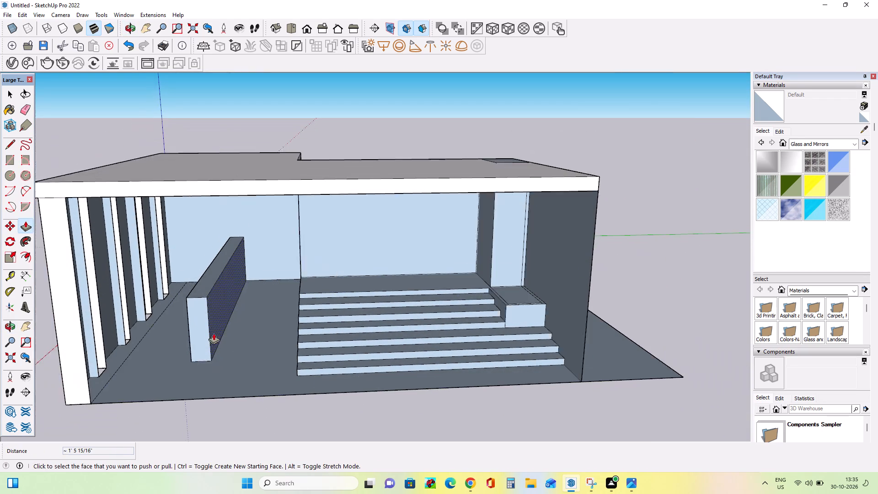
{"action": "scroll", "coordinate": [522, 295], "scroll_direction": "up", "scroll_amount": 7}
{"action": "left_click_drag", "start_coordinate": [471, 289], "coordinate": [471, 305]}
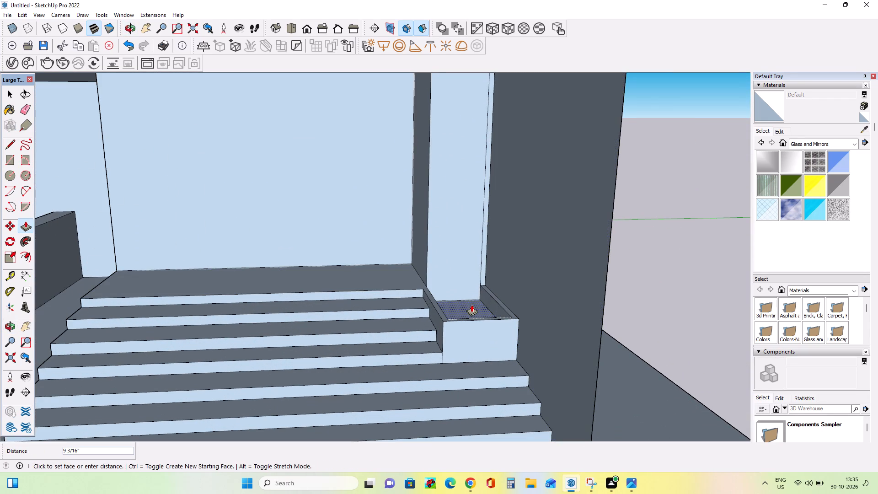
{"action": "left_click_drag", "start_coordinate": [471, 305], "coordinate": [471, 309]}
Erase the leftover vertical edge between the column face and the side wall behind the planter block.
{"action": "scroll", "coordinate": [353, 349], "scroll_direction": "down", "scroll_amount": 5}
{"action": "middle_click_drag", "start_coordinate": [448, 314], "coordinate": [442, 312]}
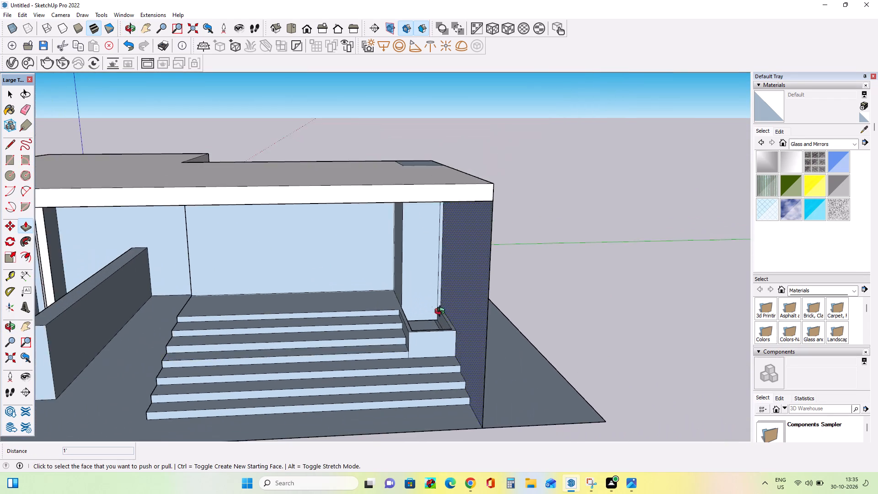
{"action": "middle_click_drag", "start_coordinate": [442, 312], "coordinate": [395, 312]}
{"action": "scroll", "coordinate": [420, 291], "scroll_direction": "up", "scroll_amount": 12}
{"action": "middle_click_drag", "start_coordinate": [466, 317], "coordinate": [463, 319]}
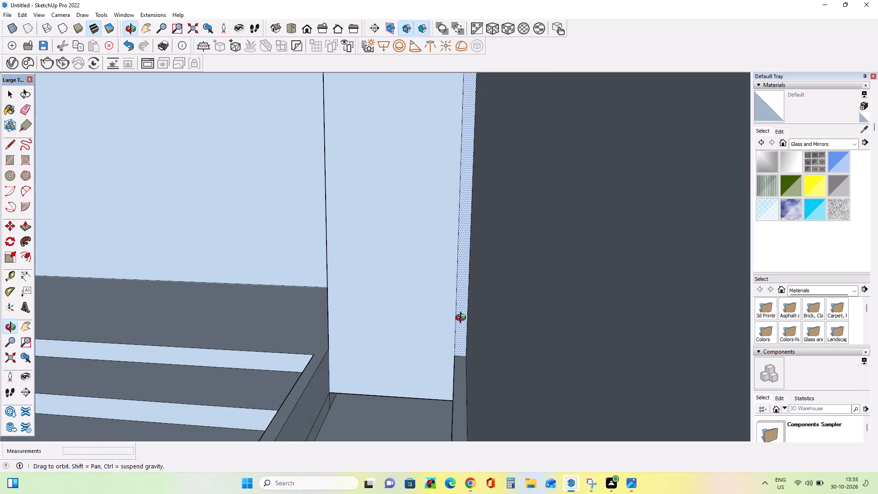
{"action": "middle_click_drag", "start_coordinate": [463, 319], "coordinate": [460, 319]}
{"action": "scroll", "coordinate": [460, 322], "scroll_direction": "up", "scroll_amount": 4}
{"action": "middle_click_drag", "start_coordinate": [457, 328], "coordinate": [475, 330]}
{"action": "scroll", "coordinate": [475, 330], "scroll_direction": "down", "scroll_amount": 2}
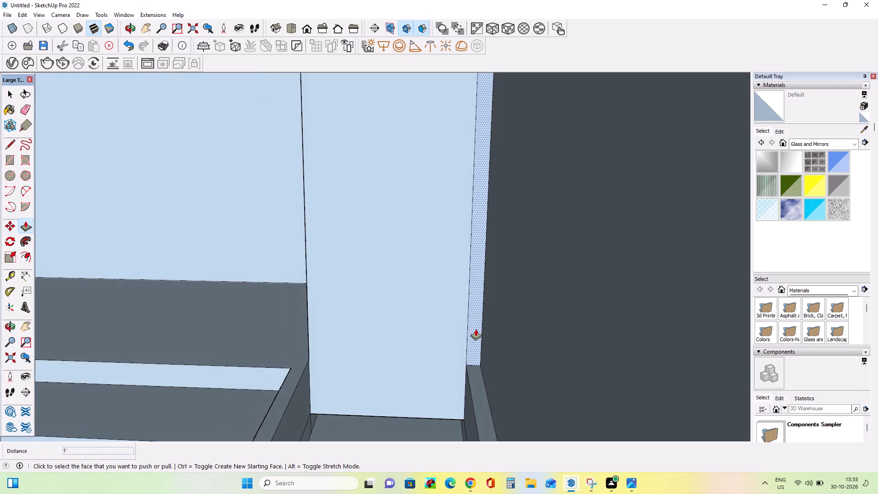
{"action": "scroll", "coordinate": [475, 325], "scroll_direction": "down", "scroll_amount": 8}
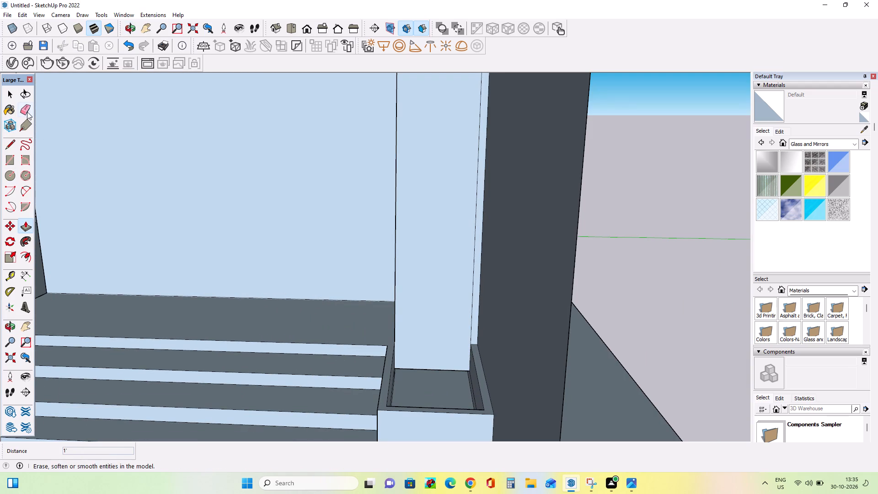
{"action": "left_click", "coordinate": [27, 112]}
{"action": "left_click_drag", "start_coordinate": [471, 234], "coordinate": [475, 234]}
Examine the front opening, stairs, planter block and slatted side wall from several angles.
{"action": "scroll", "coordinate": [423, 280], "scroll_direction": "down", "scroll_amount": 6}
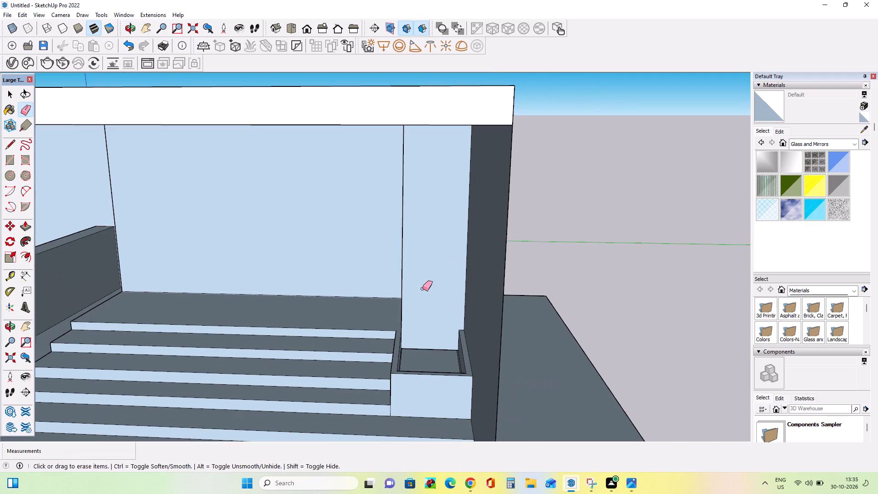
{"action": "scroll", "coordinate": [423, 289], "scroll_direction": "down", "scroll_amount": 12}
{"action": "middle_click_drag", "start_coordinate": [428, 304], "coordinate": [485, 368]}
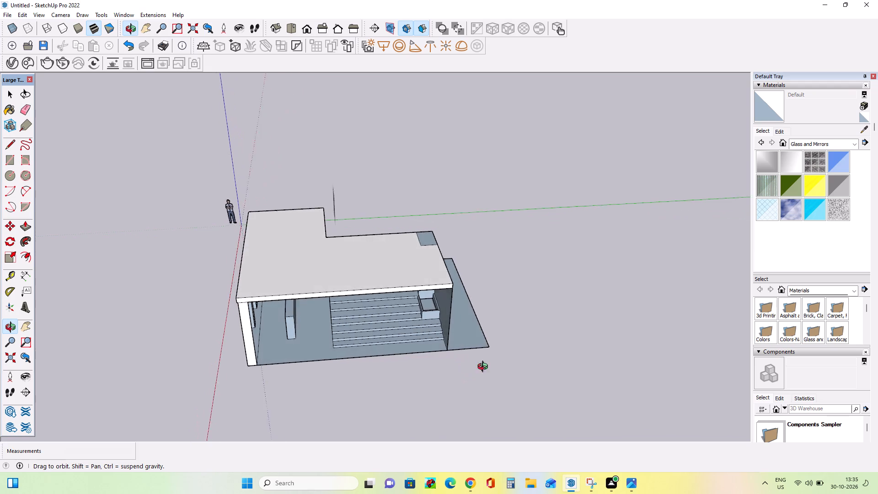
{"action": "middle_click_drag", "start_coordinate": [485, 368], "coordinate": [511, 272]}
{"action": "scroll", "coordinate": [402, 268], "scroll_direction": "up", "scroll_amount": 4}
{"action": "middle_click_drag", "start_coordinate": [384, 274], "coordinate": [321, 228]}
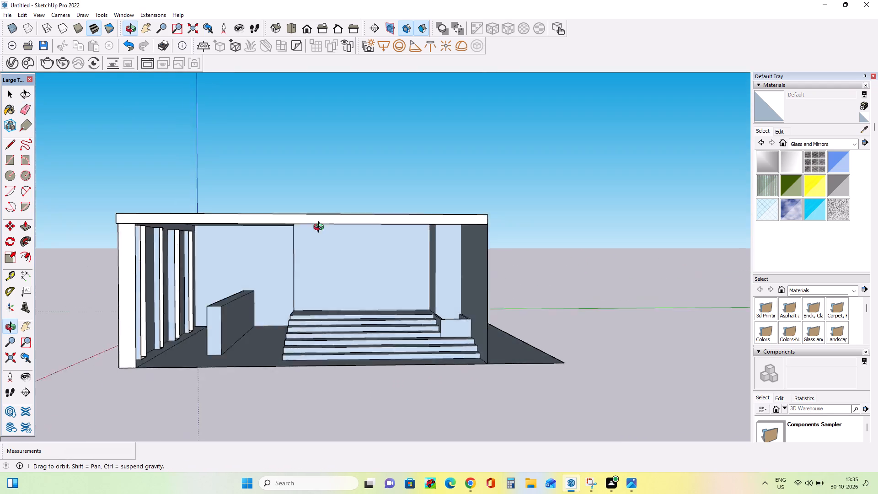
{"action": "middle_click_drag", "start_coordinate": [321, 228], "coordinate": [320, 220]}
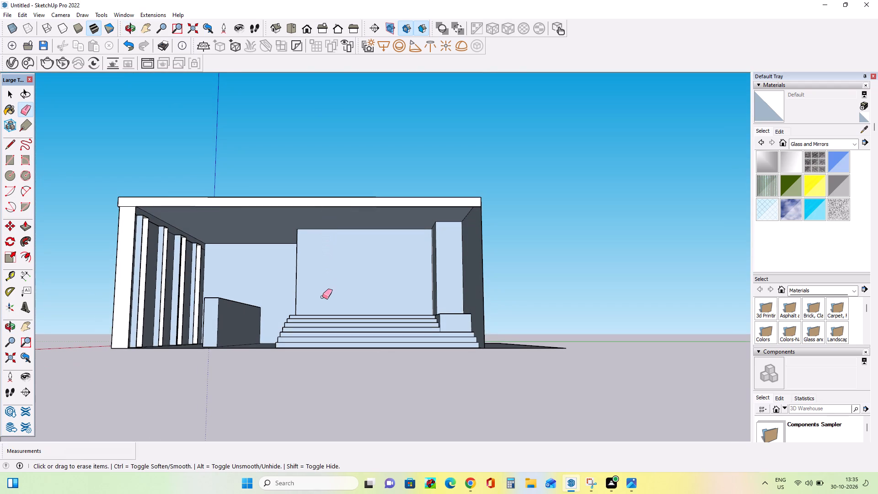
{"action": "middle_click_drag", "start_coordinate": [324, 302], "coordinate": [330, 306]}
{"action": "scroll", "coordinate": [330, 306], "scroll_direction": "down", "scroll_amount": 2}
{"action": "scroll", "coordinate": [381, 327], "scroll_direction": "down", "scroll_amount": 1}
{"action": "middle_click_drag", "start_coordinate": [381, 327], "coordinate": [385, 340]}
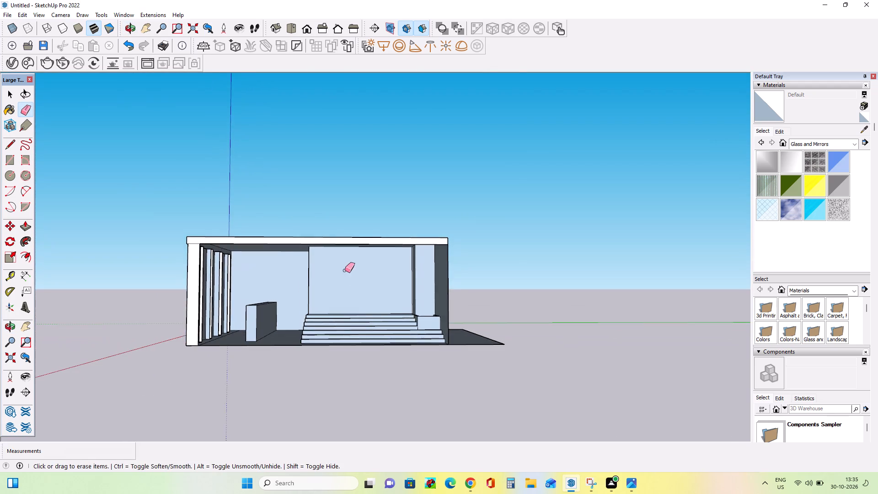
{"action": "scroll", "coordinate": [345, 258], "scroll_direction": "up", "scroll_amount": 4}
{"action": "middle_click_drag", "start_coordinate": [355, 280], "coordinate": [382, 262]}
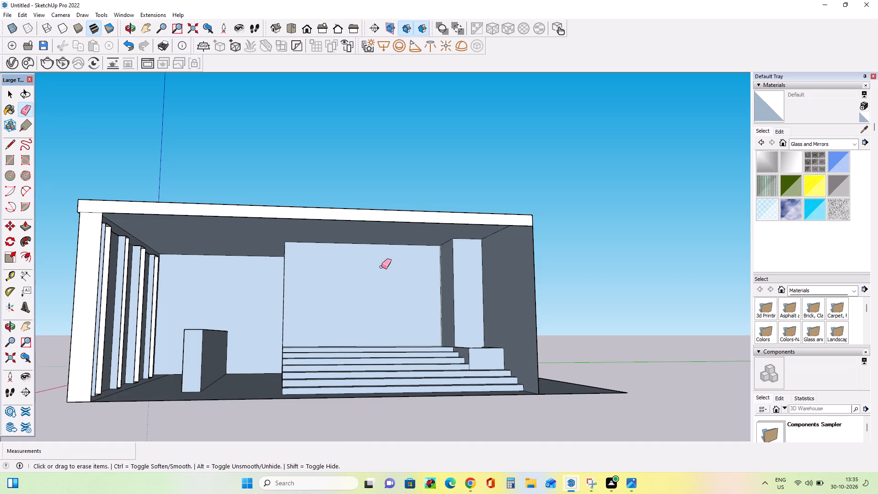
{"action": "middle_click_drag", "start_coordinate": [384, 272], "coordinate": [397, 288]}
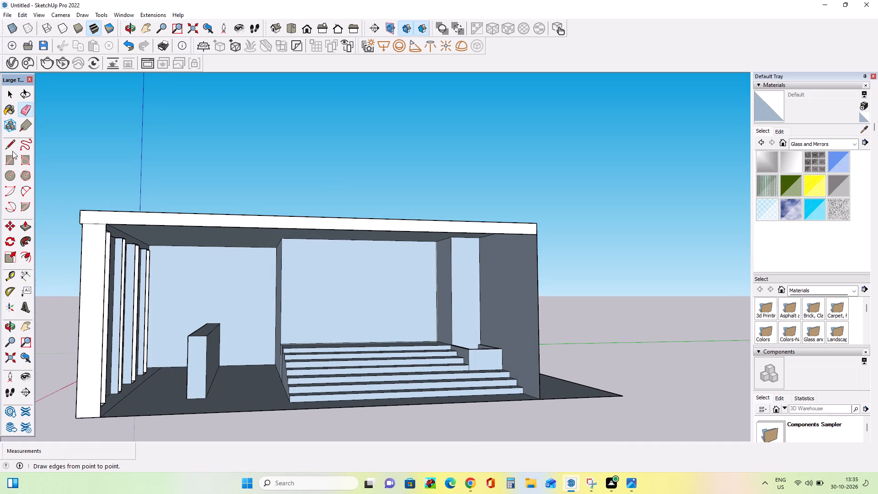
{"action": "left_click", "coordinate": [9, 161]}
{"action": "middle_click_drag", "start_coordinate": [281, 251], "coordinate": [343, 266]}
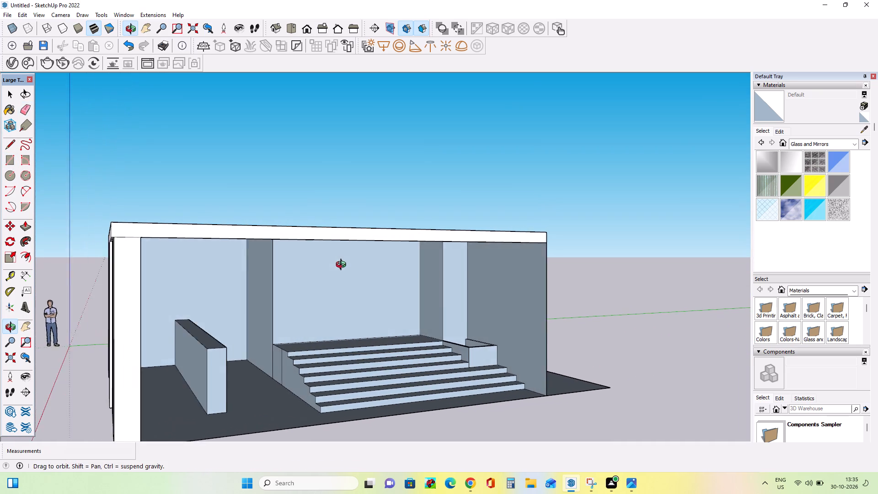
{"action": "middle_click_drag", "start_coordinate": [343, 266], "coordinate": [448, 255]}
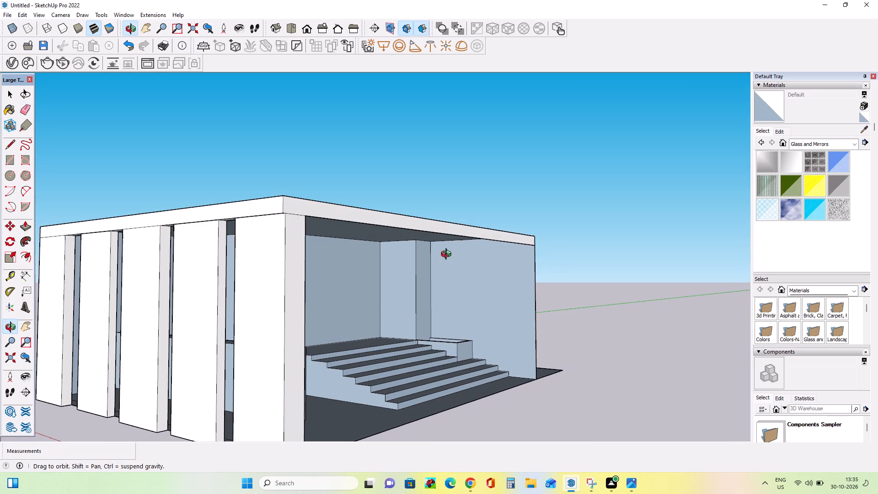
{"action": "middle_click_drag", "start_coordinate": [448, 255], "coordinate": [448, 257]}
{"action": "middle_click_drag", "start_coordinate": [476, 275], "coordinate": [482, 277]}
{"action": "scroll", "coordinate": [482, 277], "scroll_direction": "down", "scroll_amount": 1}
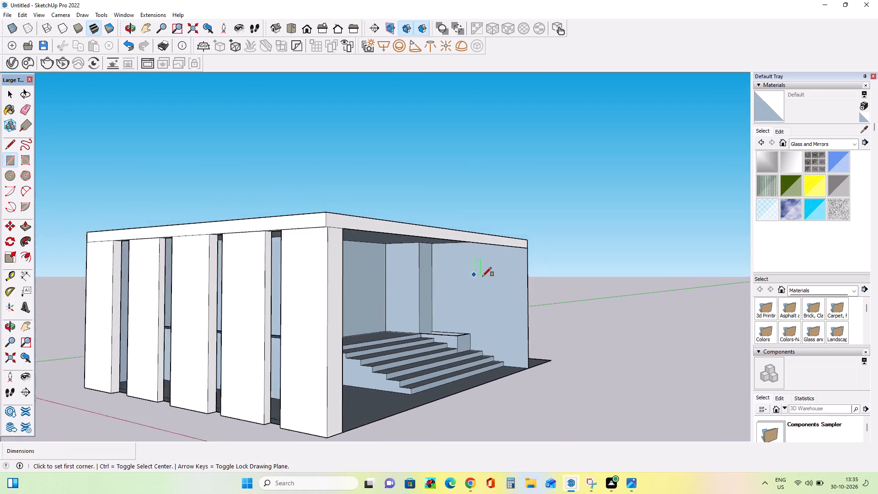
Draw a full-width rectangular strip about 1' high along the top of the wall above the stairs.
{"action": "scroll", "coordinate": [482, 276], "scroll_direction": "down", "scroll_amount": 4}
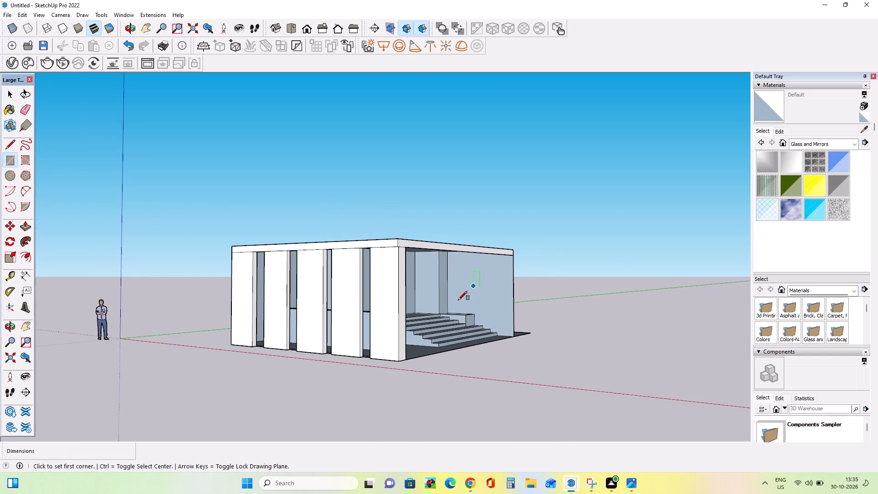
{"action": "middle_click_drag", "start_coordinate": [426, 301], "coordinate": [335, 273]}
{"action": "scroll", "coordinate": [373, 265], "scroll_direction": "up", "scroll_amount": 7}
{"action": "left_click", "coordinate": [350, 238]}
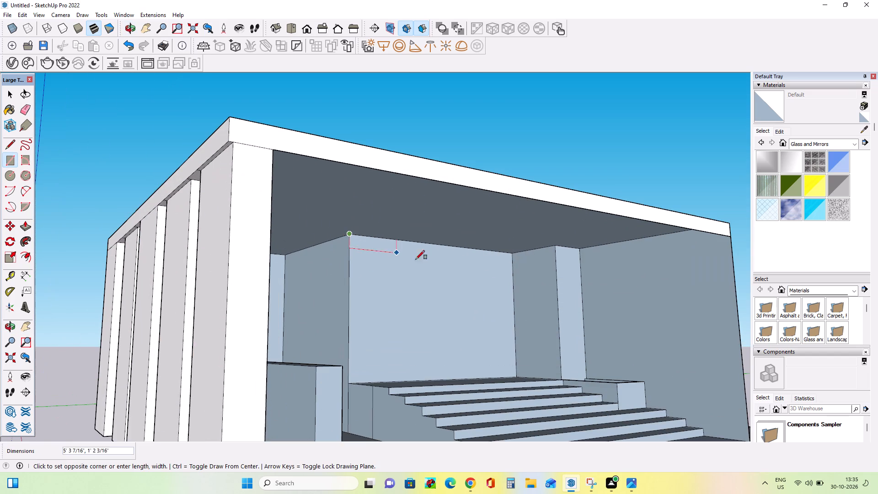
{"action": "left_click", "coordinate": [513, 266]}
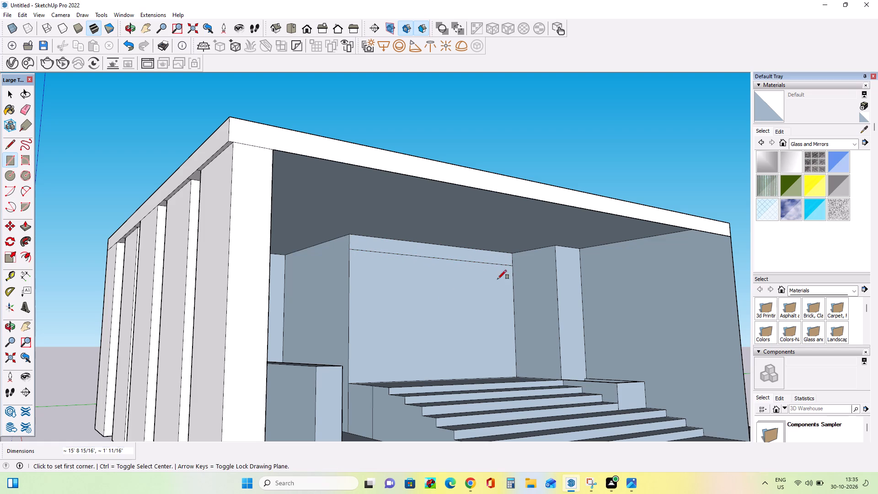
Offset the wall face below the strip slightly inward to form a thin frame at the head of the stairs.
{"action": "middle_click_drag", "start_coordinate": [398, 313], "coordinate": [366, 321]}
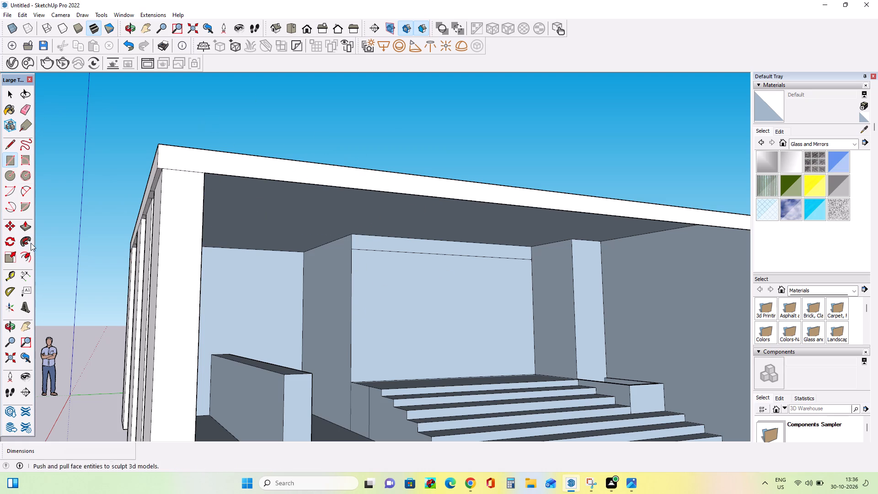
{"action": "left_click", "coordinate": [29, 258]}
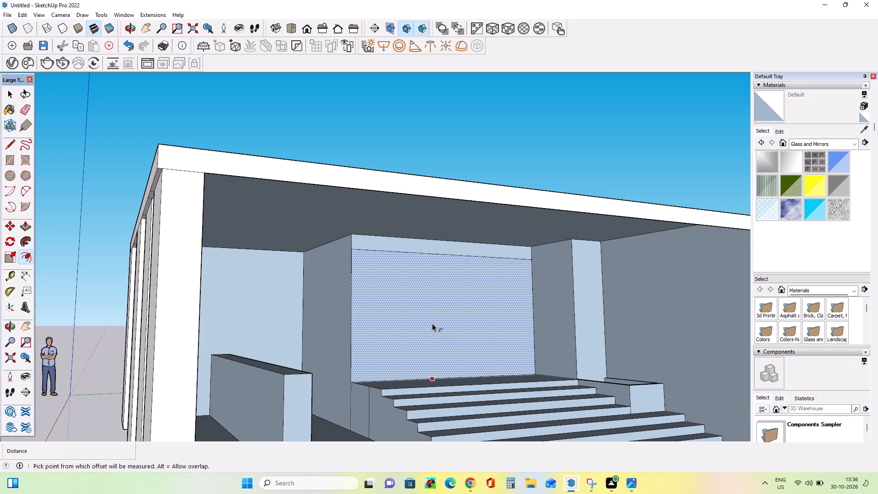
{"action": "left_click_drag", "start_coordinate": [432, 323], "coordinate": [406, 378]}
Push/Pull the framed wall face about 8' 2 1/16" inward to form a recessed room behind the stairs.
{"action": "middle_click_drag", "start_coordinate": [416, 318], "coordinate": [421, 333]}
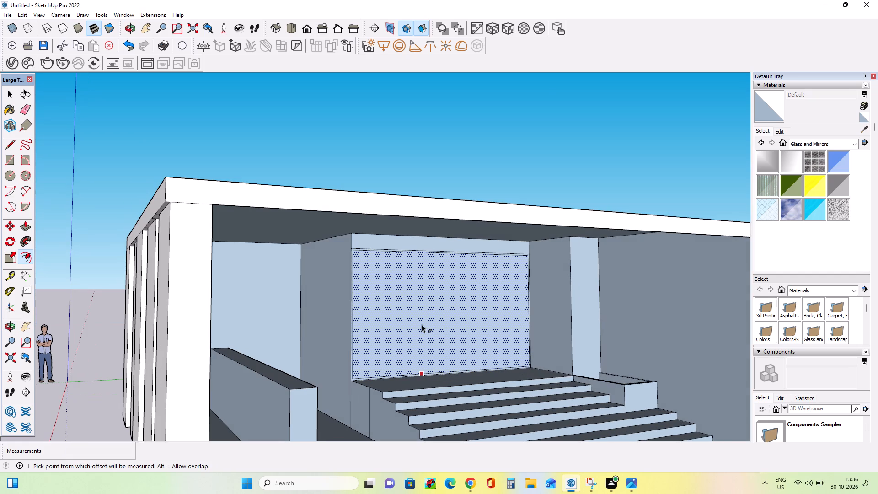
{"action": "middle_click_drag", "start_coordinate": [488, 297], "coordinate": [491, 311]}
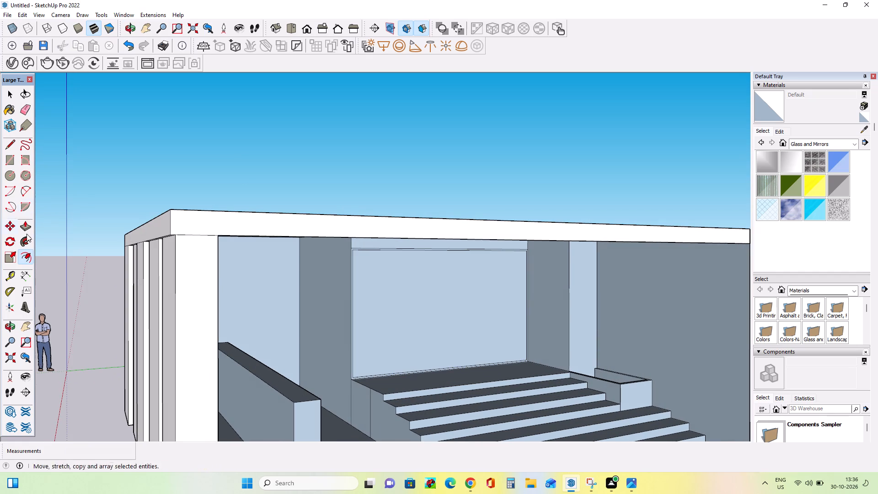
{"action": "left_click", "coordinate": [27, 229]}
{"action": "left_click_drag", "start_coordinate": [442, 312], "coordinate": [396, 294]}
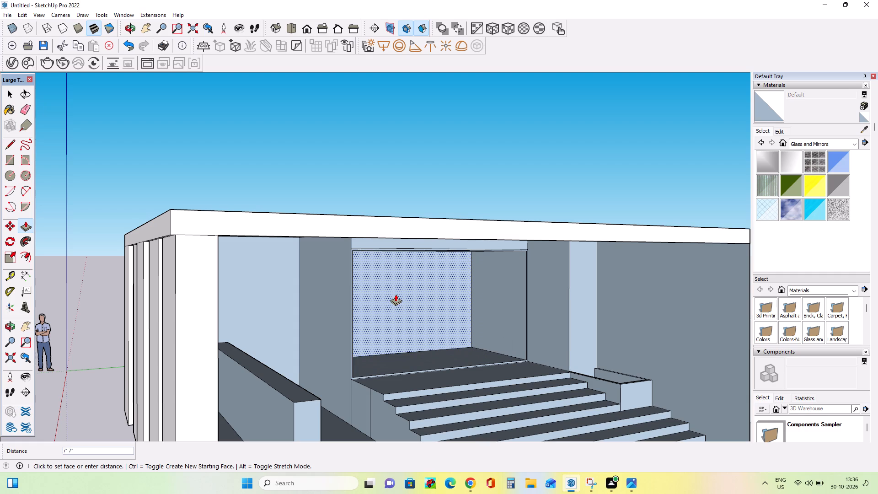
{"action": "left_click_drag", "start_coordinate": [396, 294], "coordinate": [393, 287]}
Paint the side walls, back wall and floor of the recess with Wood Floor Light.
{"action": "middle_click_drag", "start_coordinate": [457, 296], "coordinate": [457, 296]}
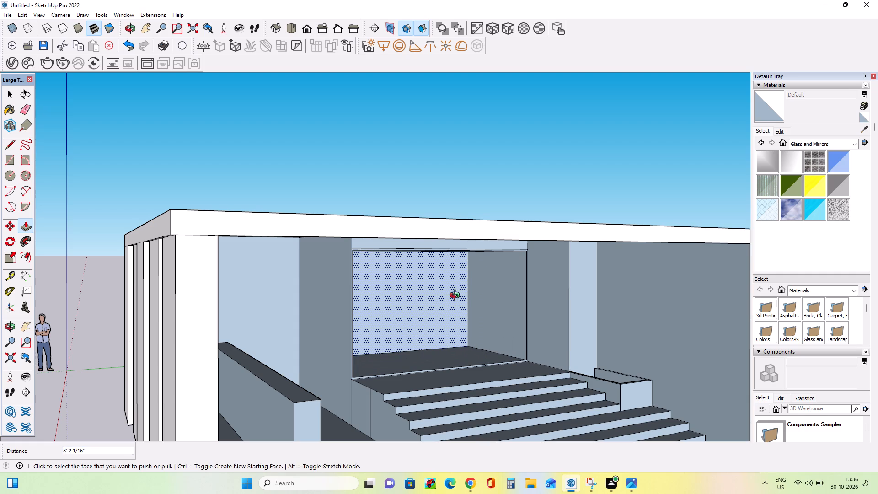
{"action": "middle_click_drag", "start_coordinate": [457, 296], "coordinate": [453, 292]}
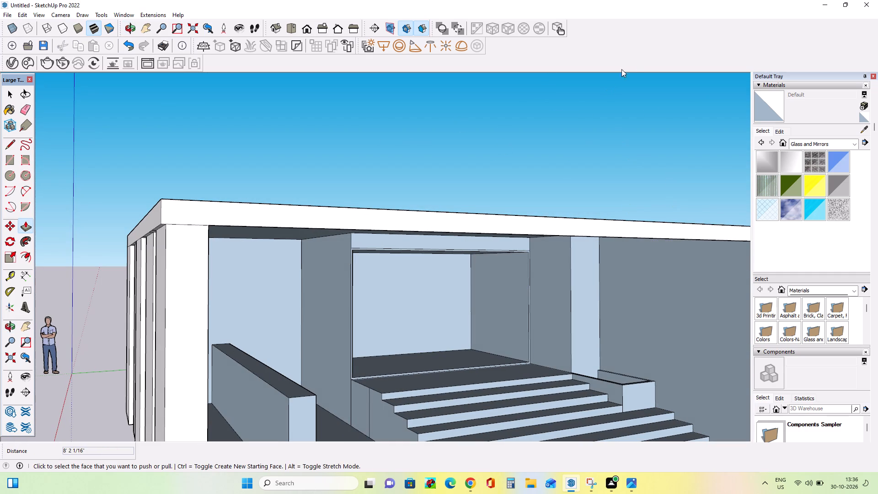
{"action": "left_click", "coordinate": [838, 146]}
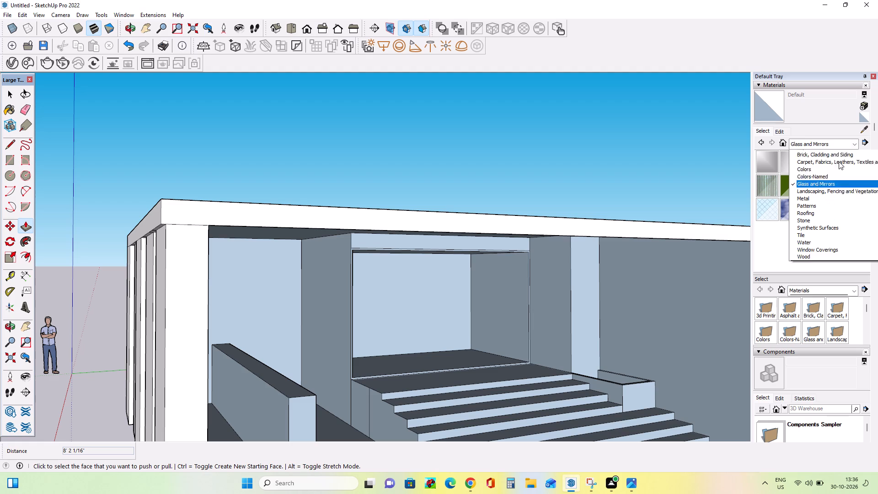
{"action": "left_click", "coordinate": [811, 264]}
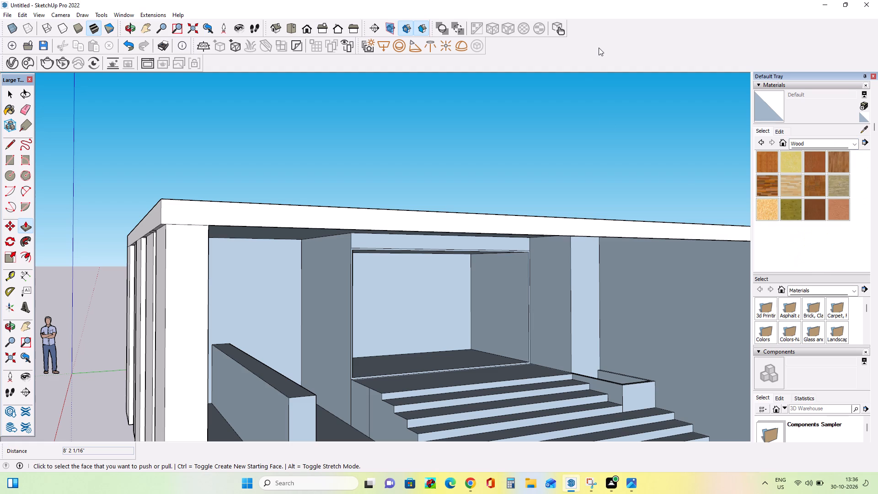
{"action": "left_click", "coordinate": [796, 185]}
{"action": "left_click", "coordinate": [501, 295]}
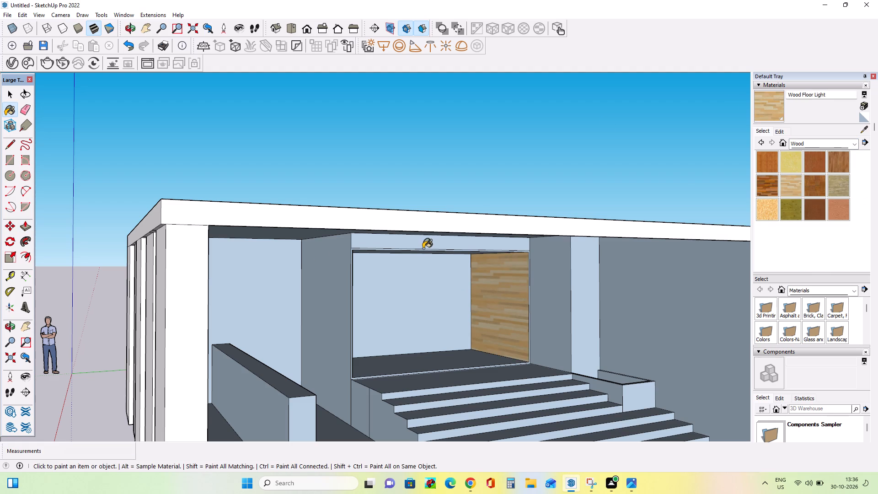
{"action": "middle_click", "coordinate": [422, 247]}
{"action": "middle_click_drag", "start_coordinate": [428, 239], "coordinate": [427, 230]}
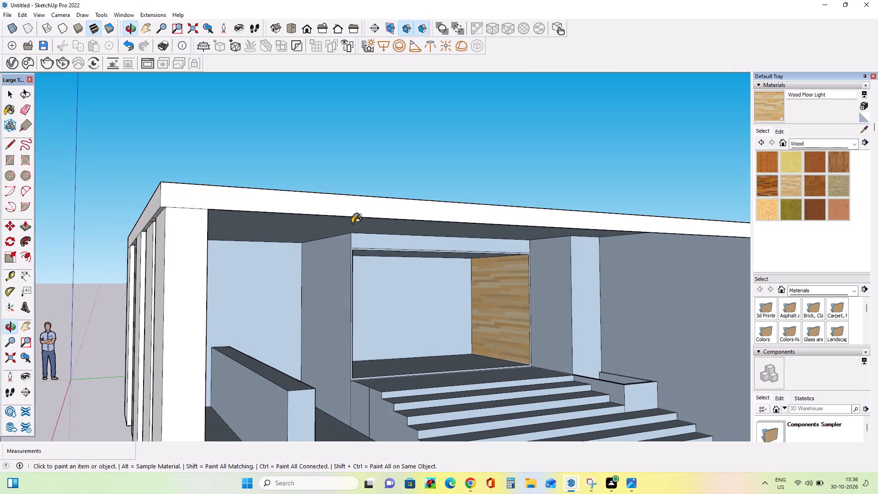
{"action": "scroll", "coordinate": [307, 204], "scroll_direction": "down", "scroll_amount": 2}
{"action": "middle_click", "coordinate": [528, 233]}
{"action": "left_click", "coordinate": [386, 291]}
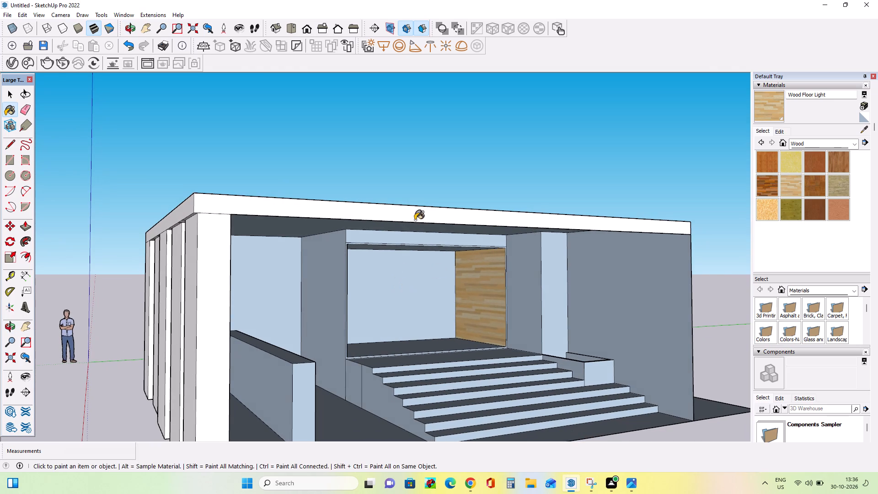
{"action": "middle_click_drag", "start_coordinate": [407, 224], "coordinate": [226, 247]}
{"action": "left_click", "coordinate": [384, 301]}
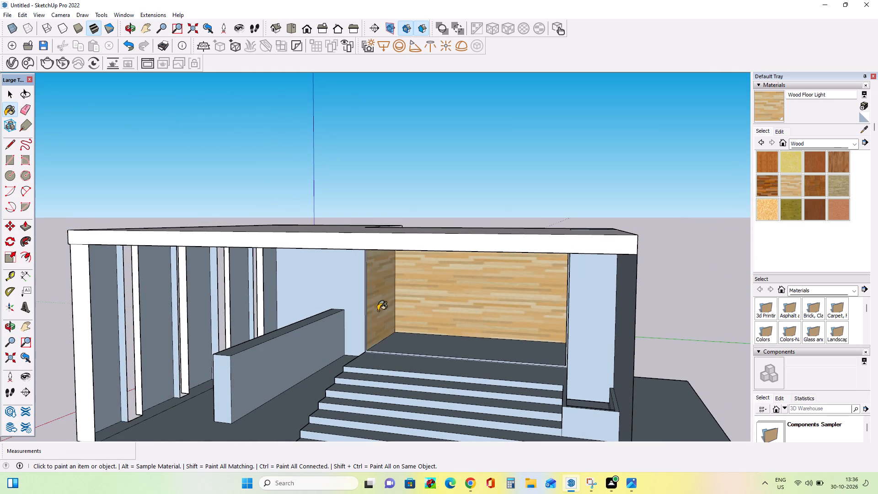
{"action": "middle_click_drag", "start_coordinate": [417, 311], "coordinate": [504, 309]}
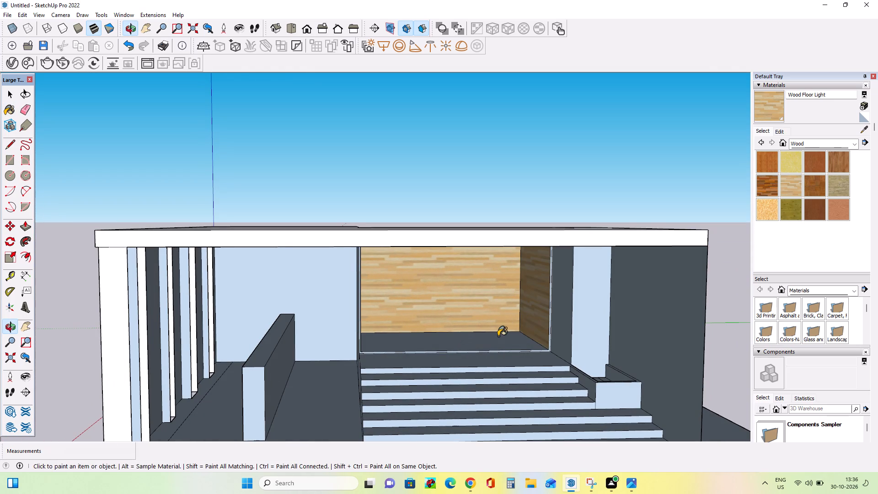
{"action": "left_click", "coordinate": [498, 336]}
Draw a rectangle across the front of the wood-lined recess to close its opening.
{"action": "middle_click_drag", "start_coordinate": [419, 288], "coordinate": [418, 270]}
{"action": "middle_click_drag", "start_coordinate": [493, 286], "coordinate": [516, 290]}
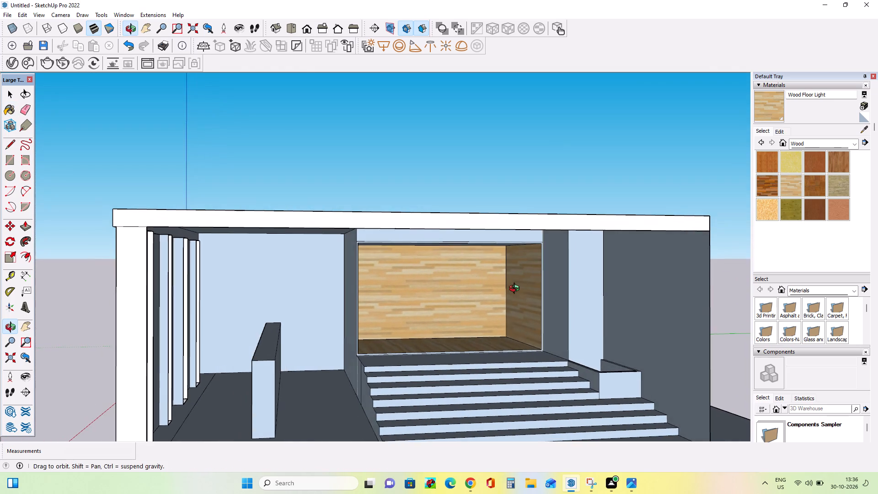
{"action": "middle_click_drag", "start_coordinate": [516, 290], "coordinate": [525, 274]}
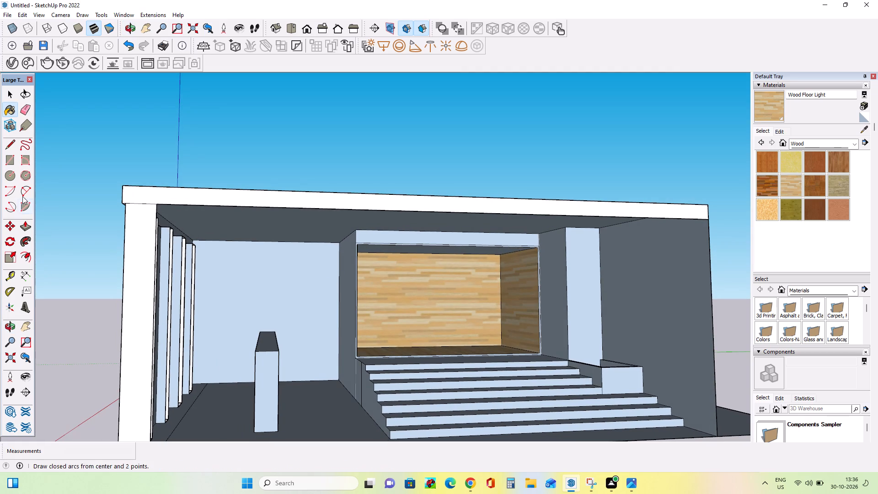
{"action": "left_click", "coordinate": [10, 160]}
{"action": "middle_click_drag", "start_coordinate": [589, 348], "coordinate": [595, 368]}
{"action": "scroll", "coordinate": [323, 367], "scroll_direction": "up", "scroll_amount": 1}
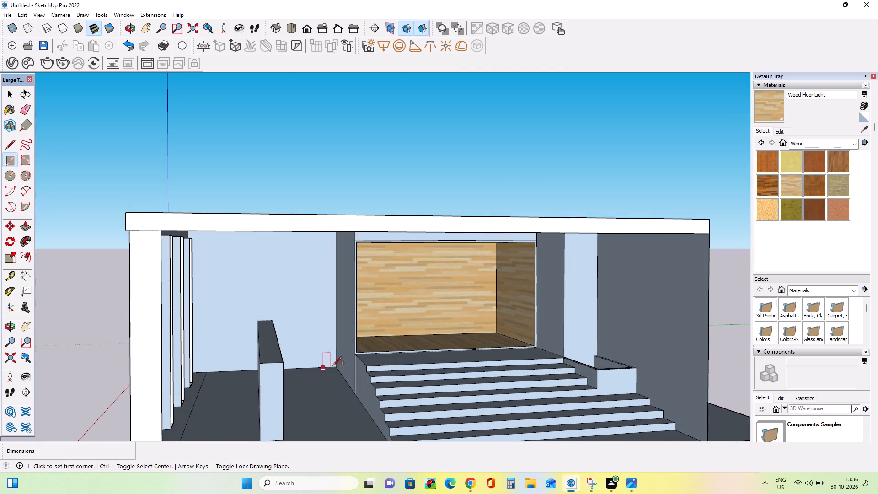
{"action": "scroll", "coordinate": [333, 365], "scroll_direction": "up", "scroll_amount": 4}
{"action": "left_click", "coordinate": [362, 343]}
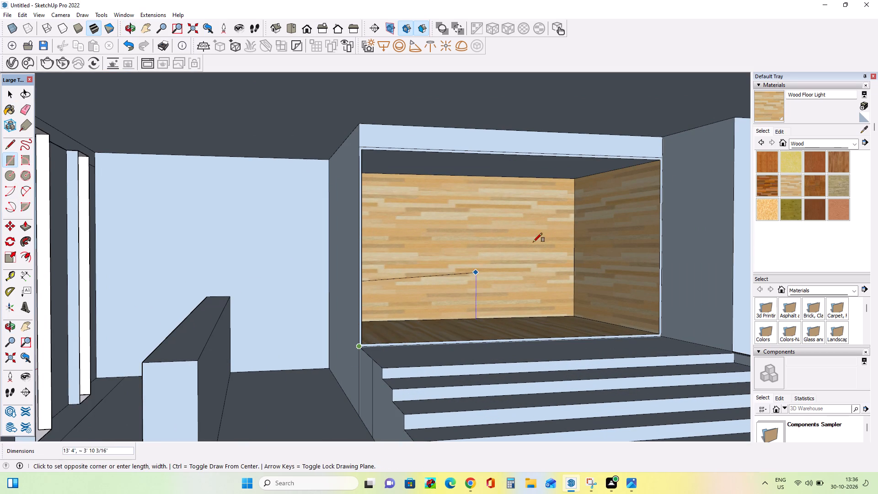
{"action": "left_click", "coordinate": [660, 160]}
Paint the new face across the recess opening with Translucent Glass Gray.
{"action": "middle_click_drag", "start_coordinate": [593, 253], "coordinate": [590, 260]}
{"action": "left_click", "coordinate": [825, 148]}
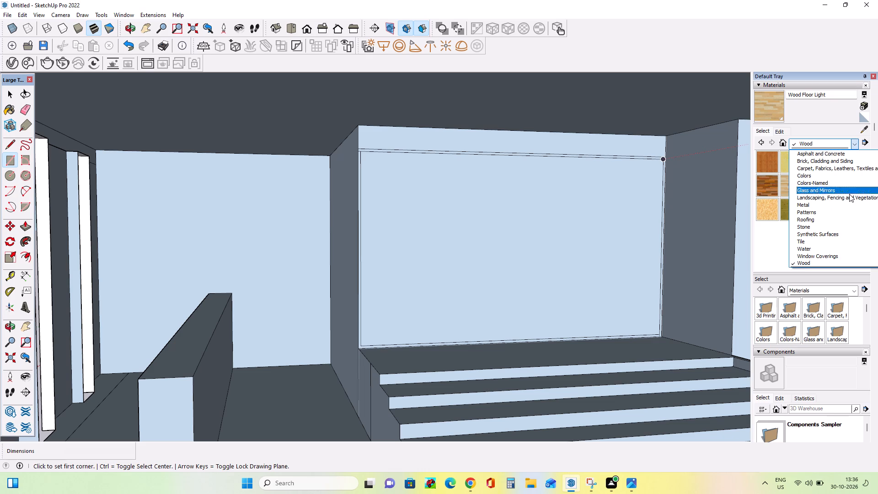
{"action": "left_click", "coordinate": [843, 190]}
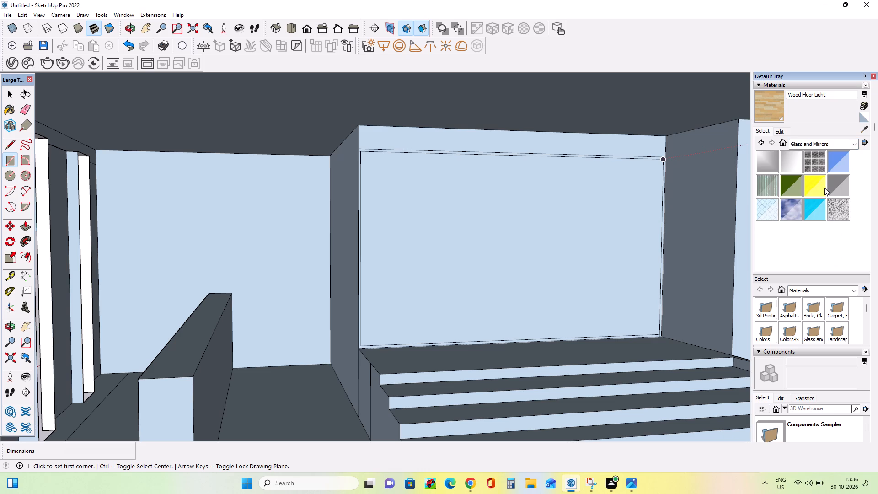
{"action": "left_click", "coordinate": [835, 181]}
{"action": "left_click", "coordinate": [468, 256]}
Paint the strip above the glazed opening with the named colour 0129_WhiteSmoke.
{"action": "middle_click_drag", "start_coordinate": [486, 293], "coordinate": [495, 305]}
{"action": "scroll", "coordinate": [495, 305], "scroll_direction": "down", "scroll_amount": 1}
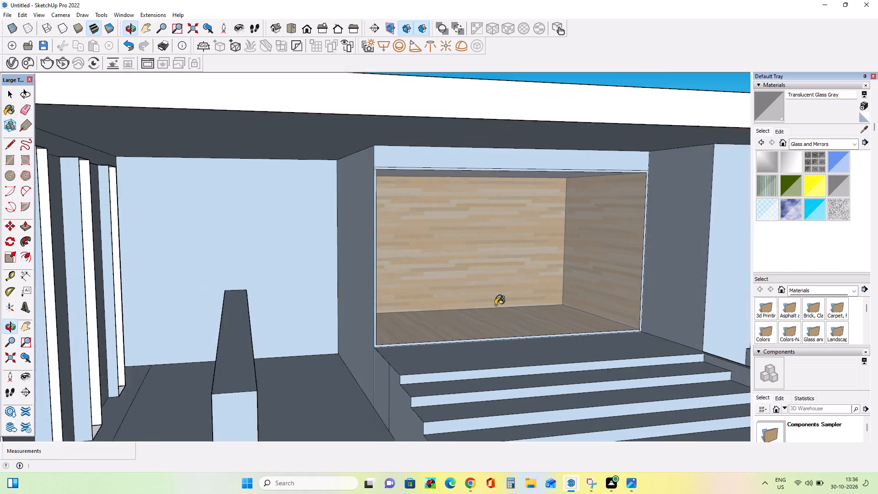
{"action": "scroll", "coordinate": [495, 305], "scroll_direction": "down", "scroll_amount": 6}
{"action": "middle_click_drag", "start_coordinate": [545, 300], "coordinate": [550, 278]}
{"action": "left_click", "coordinate": [826, 145]}
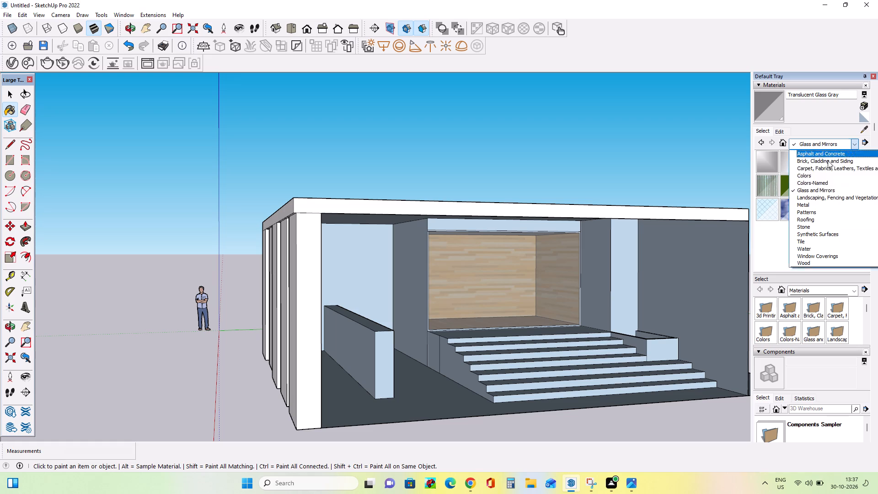
{"action": "left_click", "coordinate": [833, 182]}
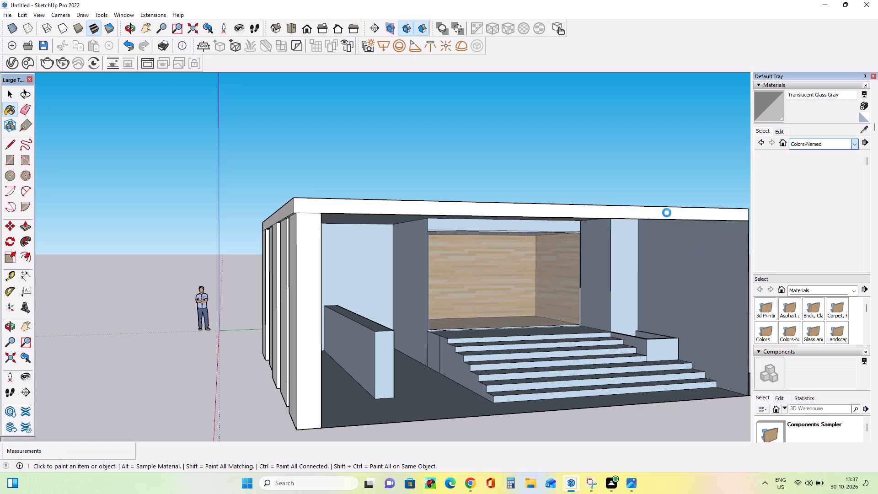
{"action": "scroll", "coordinate": [813, 225], "scroll_direction": "down", "scroll_amount": 5}
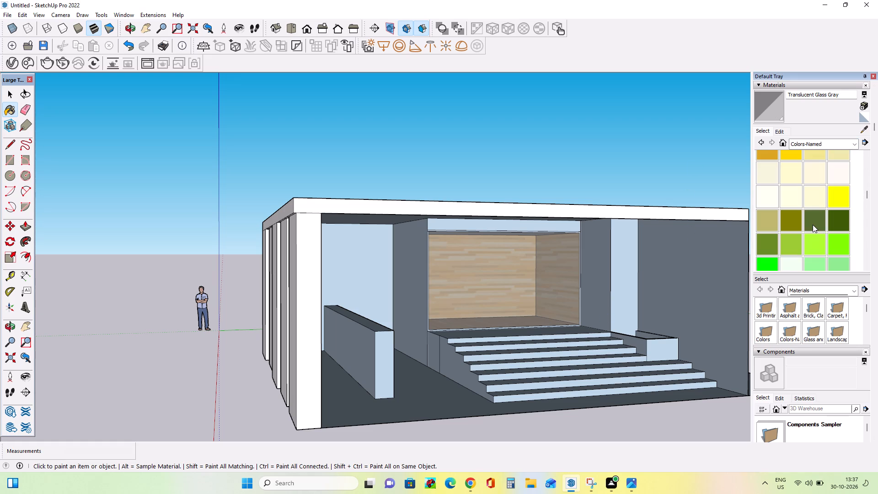
{"action": "scroll", "coordinate": [813, 225], "scroll_direction": "down", "scroll_amount": 3}
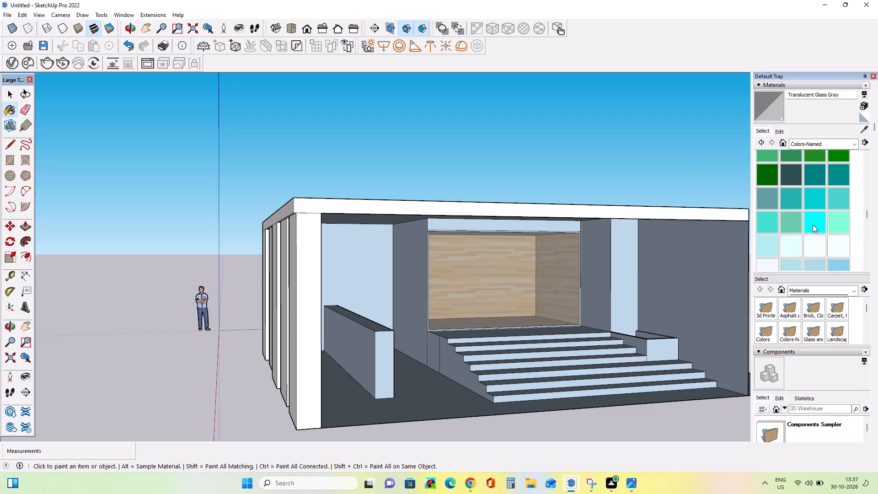
{"action": "scroll", "coordinate": [813, 225], "scroll_direction": "down", "scroll_amount": 5}
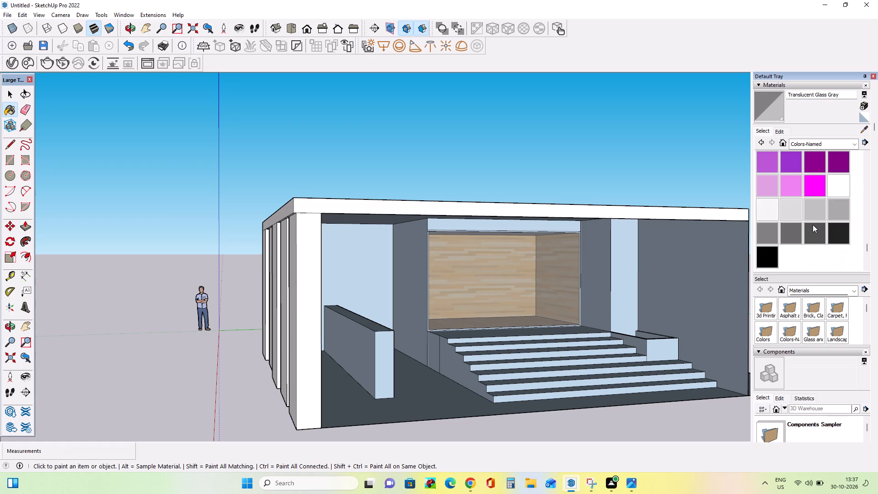
{"action": "left_click", "coordinate": [766, 214]}
{"action": "middle_click_drag", "start_coordinate": [552, 331], "coordinate": [556, 299]}
{"action": "scroll", "coordinate": [482, 230], "scroll_direction": "up", "scroll_amount": 1}
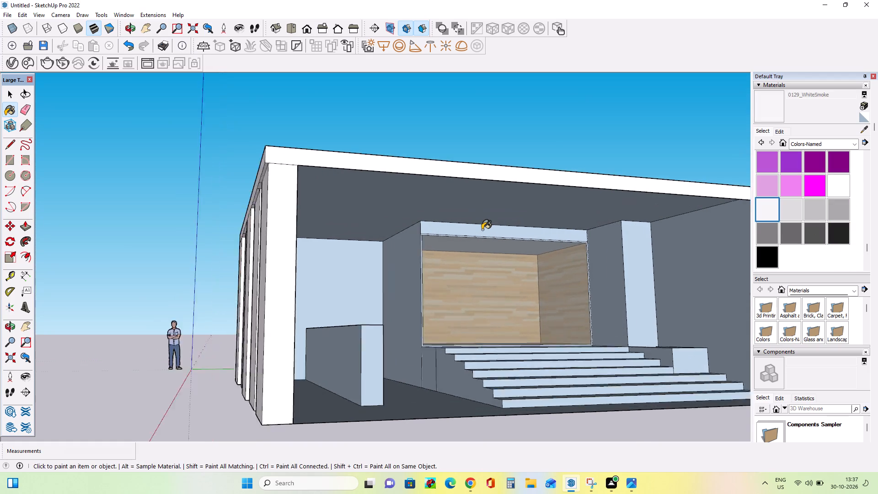
{"action": "scroll", "coordinate": [482, 230], "scroll_direction": "up", "scroll_amount": 3}
{"action": "left_click", "coordinate": [482, 231]}
Examine the glazed recess, white header strip and stair entrance from several angles and distances.
{"action": "scroll", "coordinate": [499, 257], "scroll_direction": "down", "scroll_amount": 6}
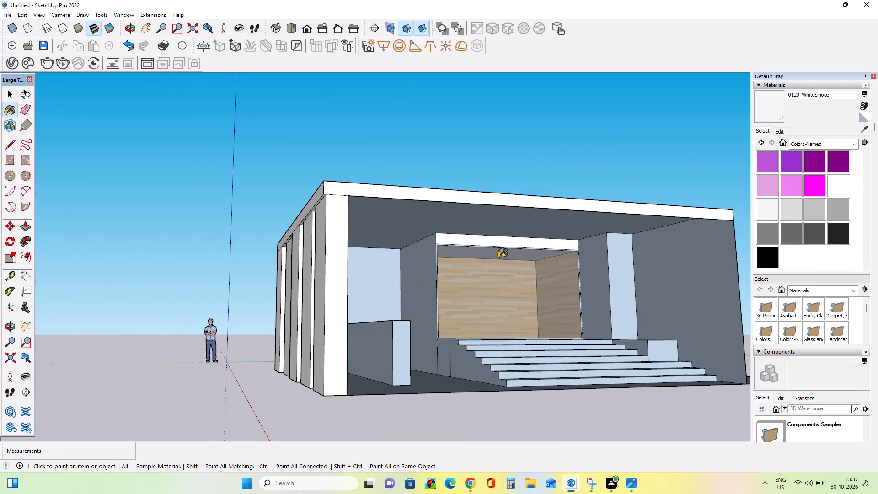
{"action": "scroll", "coordinate": [499, 258], "scroll_direction": "down", "scroll_amount": 2}
{"action": "middle_click_drag", "start_coordinate": [538, 286], "coordinate": [562, 307]}
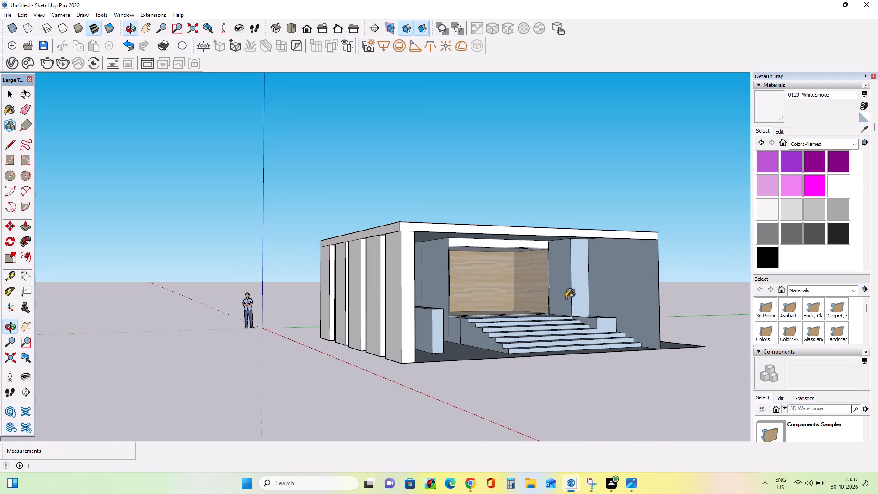
{"action": "scroll", "coordinate": [595, 284], "scroll_direction": "up", "scroll_amount": 4}
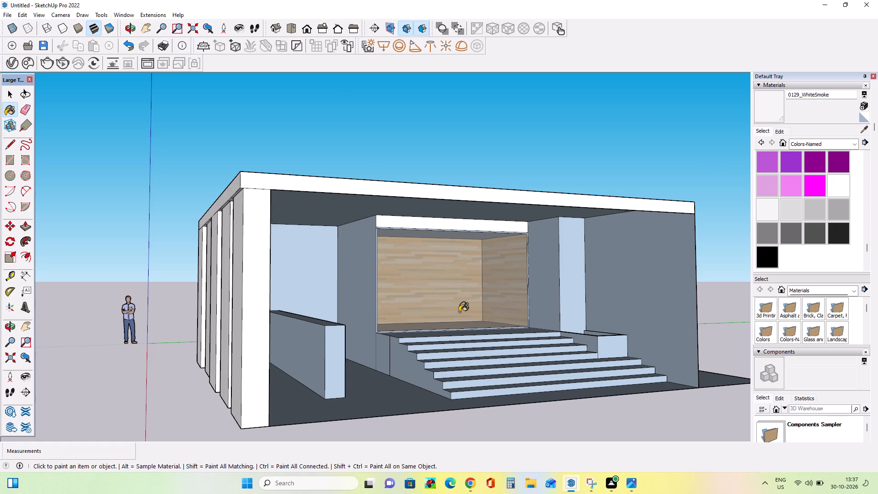
{"action": "middle_click_drag", "start_coordinate": [514, 334], "coordinate": [525, 350]}
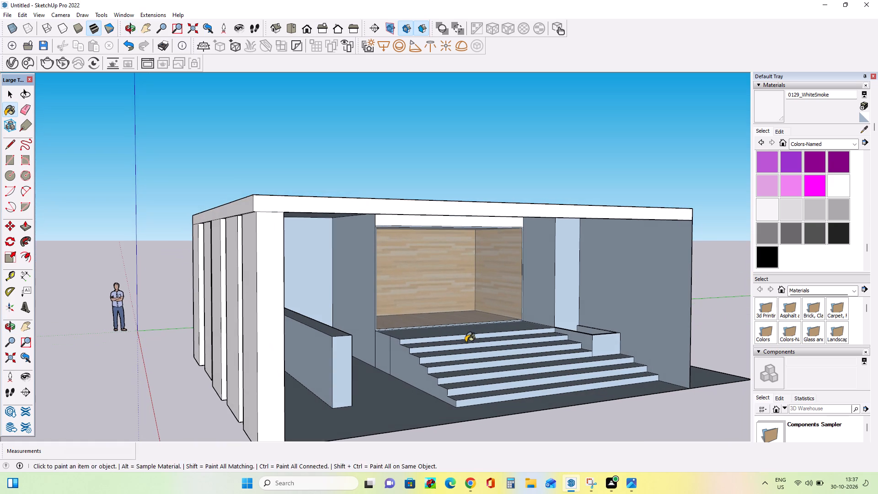
{"action": "middle_click", "coordinate": [466, 342]}
{"action": "middle_click", "coordinate": [466, 341]}
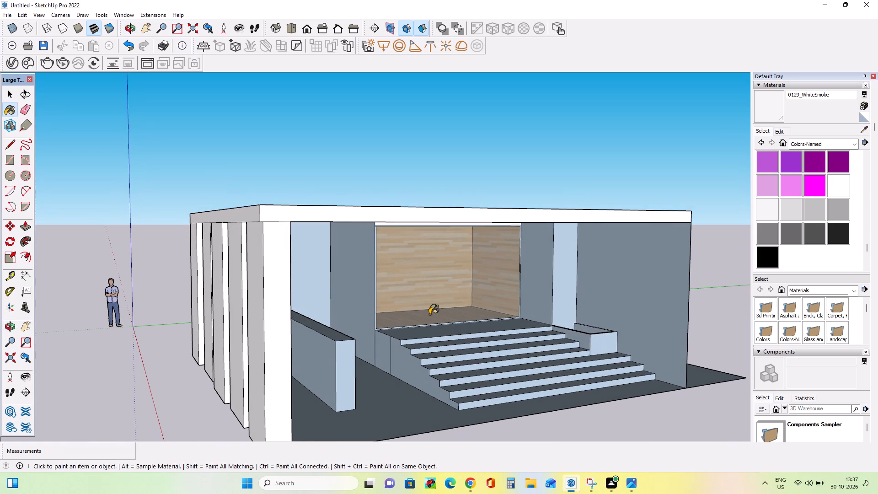
Pull the lower rear block's roof face up about 1' 11/16" so it is level with the main roof.
{"action": "middle_click_drag", "start_coordinate": [431, 311], "coordinate": [447, 334]}
{"action": "scroll", "coordinate": [440, 329], "scroll_direction": "down", "scroll_amount": 3}
{"action": "middle_click_drag", "start_coordinate": [439, 329], "coordinate": [452, 360]}
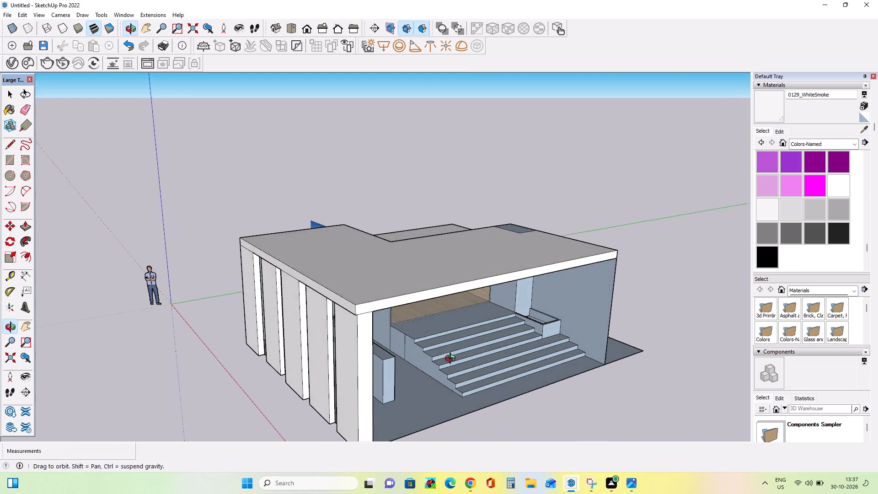
{"action": "middle_click_drag", "start_coordinate": [452, 360], "coordinate": [157, 380]}
{"action": "scroll", "coordinate": [185, 343], "scroll_direction": "down", "scroll_amount": 1}
{"action": "middle_click_drag", "start_coordinate": [584, 258], "coordinate": [402, 303]}
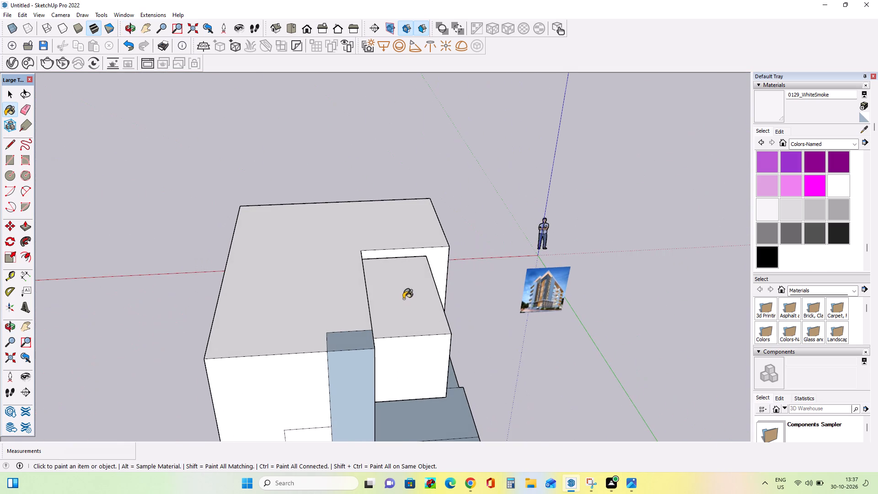
{"action": "left_click", "coordinate": [24, 227]}
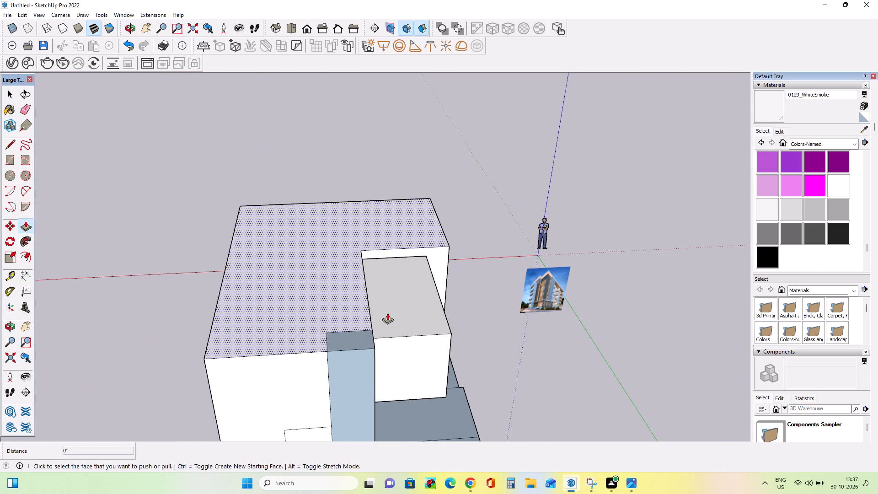
{"action": "left_click_drag", "start_coordinate": [393, 296], "coordinate": [409, 242]}
{"action": "left_click_drag", "start_coordinate": [410, 263], "coordinate": [414, 249]}
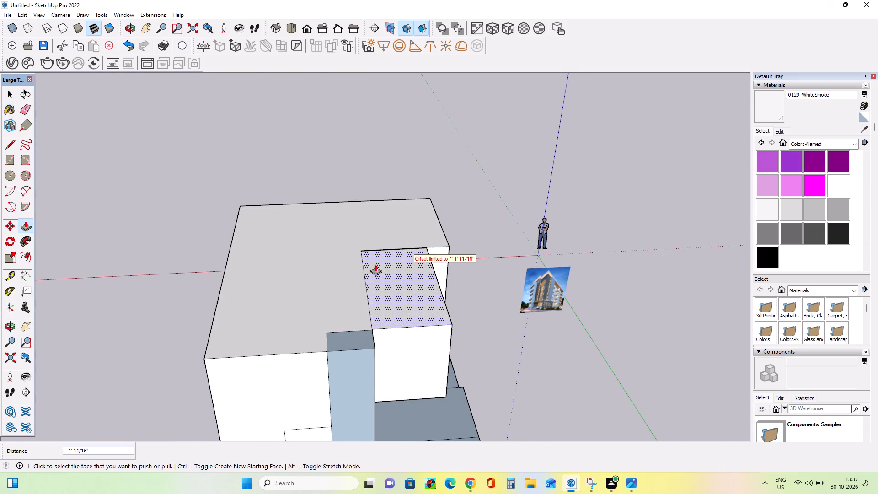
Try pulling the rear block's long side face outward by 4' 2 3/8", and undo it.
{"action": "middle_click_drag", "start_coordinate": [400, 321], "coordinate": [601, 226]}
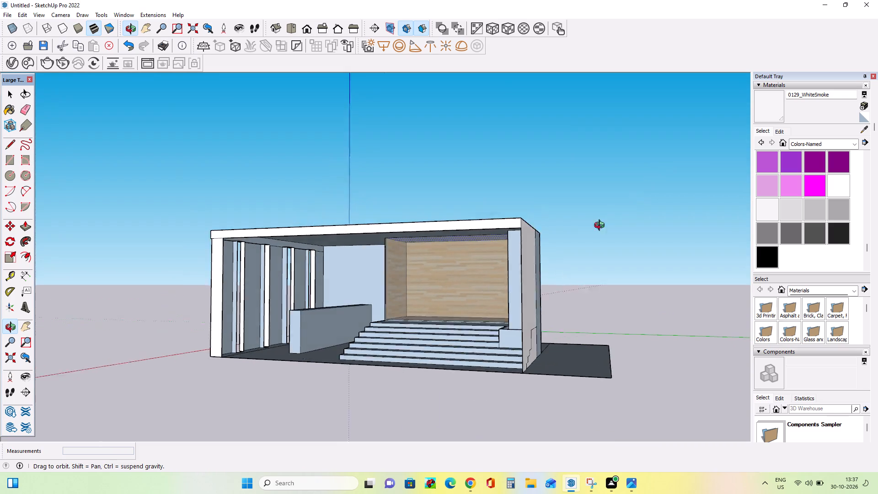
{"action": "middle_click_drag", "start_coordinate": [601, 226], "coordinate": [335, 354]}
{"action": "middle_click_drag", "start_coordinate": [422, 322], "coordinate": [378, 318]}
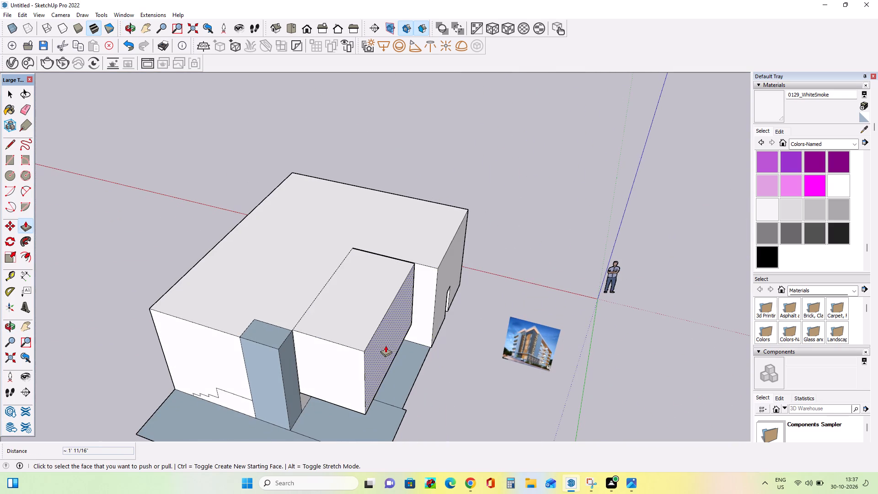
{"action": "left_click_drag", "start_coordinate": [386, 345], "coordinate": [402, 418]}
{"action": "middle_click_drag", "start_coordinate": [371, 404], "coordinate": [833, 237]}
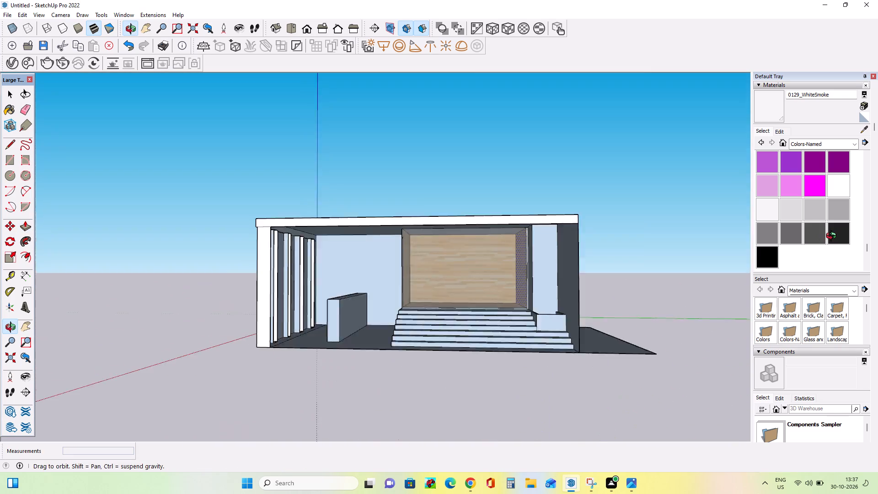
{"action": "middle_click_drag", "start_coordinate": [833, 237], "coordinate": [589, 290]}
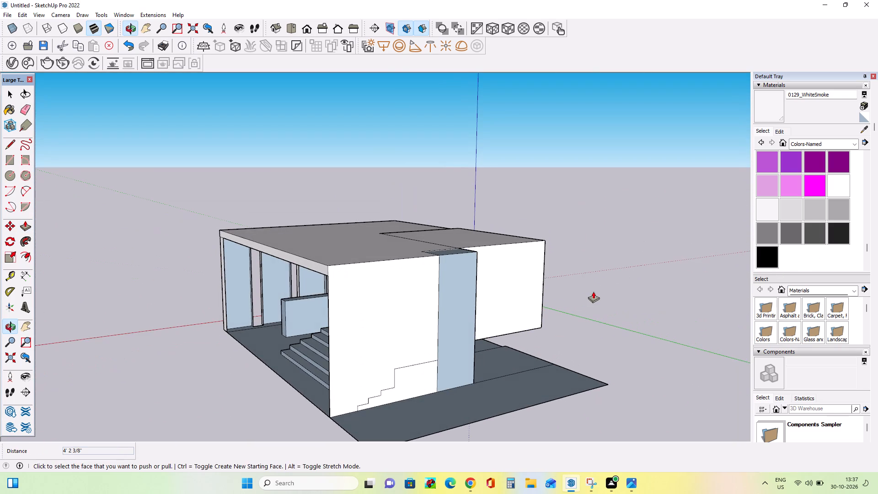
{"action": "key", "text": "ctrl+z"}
Pull the ground slab section beneath the rear block up about 3' 3 15/16" to the block's underside as a base.
{"action": "middle_click_drag", "start_coordinate": [586, 316], "coordinate": [327, 351]}
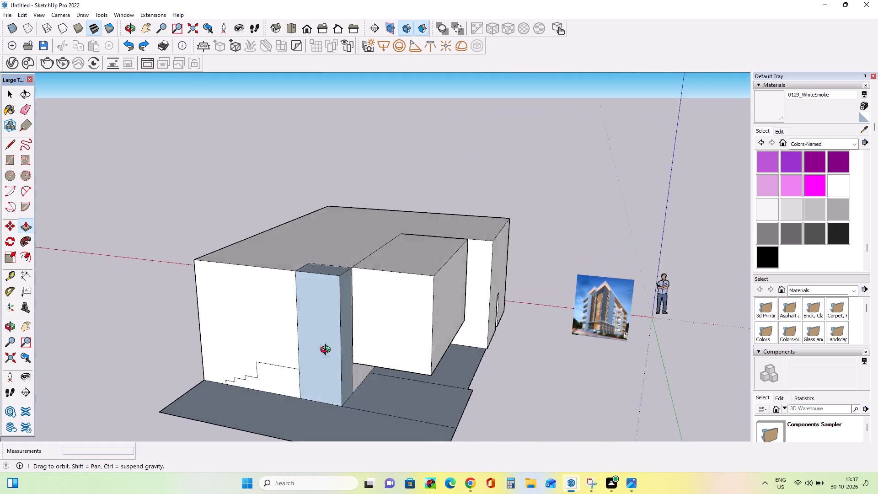
{"action": "middle_click_drag", "start_coordinate": [327, 351], "coordinate": [410, 274]}
{"action": "scroll", "coordinate": [436, 353], "scroll_direction": "up", "scroll_amount": 3}
{"action": "left_click_drag", "start_coordinate": [432, 378], "coordinate": [438, 317]}
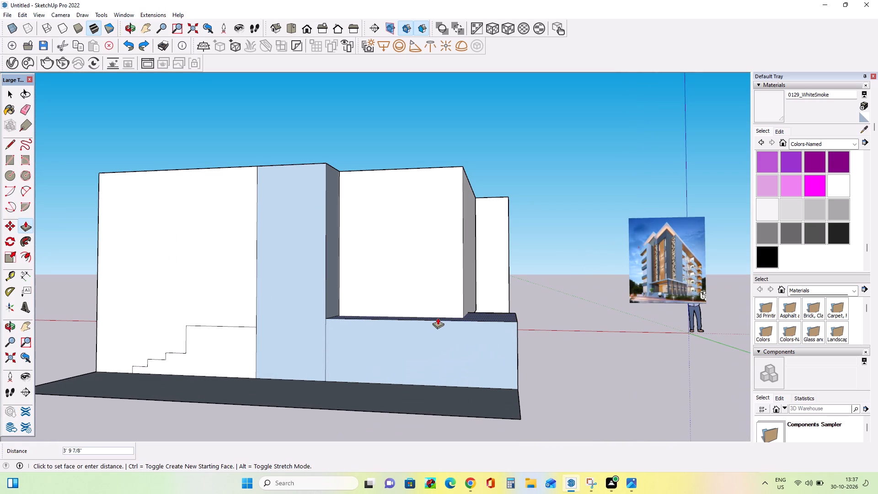
{"action": "left_click_drag", "start_coordinate": [438, 317], "coordinate": [438, 324]}
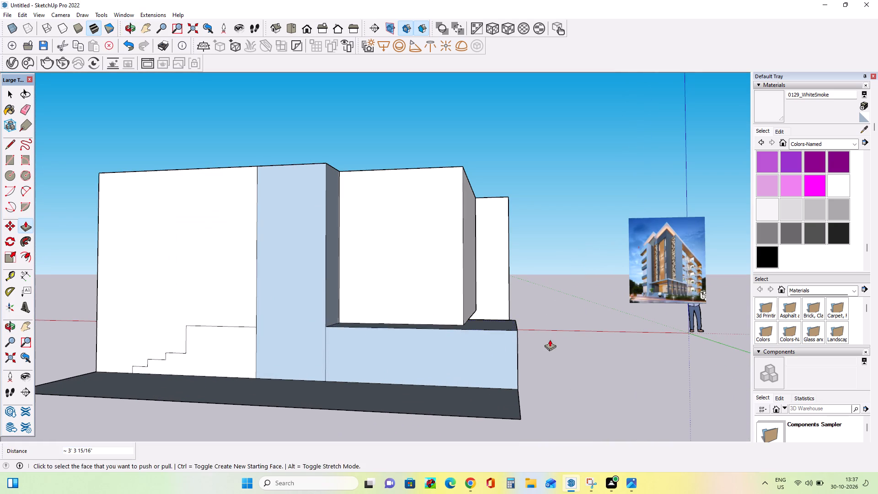
Pull up the neighbouring slab section along the rear block's long side beside the raised base.
{"action": "middle_click_drag", "start_coordinate": [550, 339], "coordinate": [357, 354]}
{"action": "scroll", "coordinate": [380, 338], "scroll_direction": "up", "scroll_amount": 3}
{"action": "left_click_drag", "start_coordinate": [396, 355], "coordinate": [389, 336]}
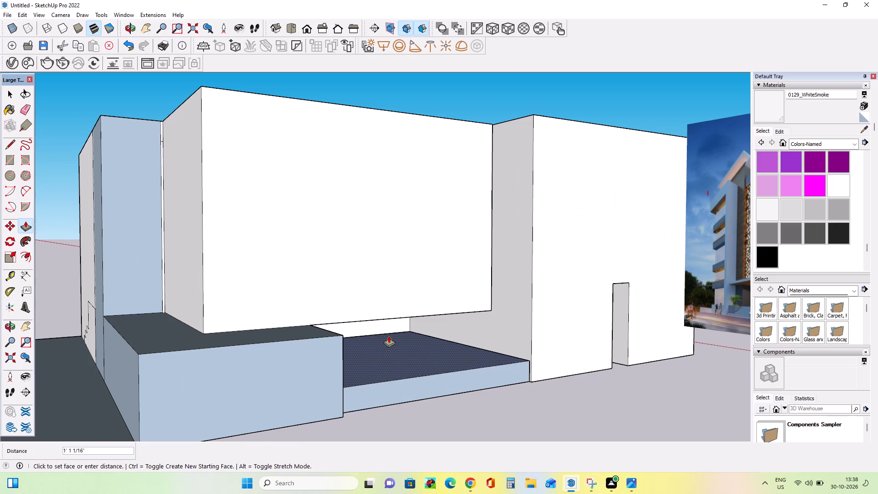
{"action": "left_click_drag", "start_coordinate": [389, 336], "coordinate": [319, 315]}
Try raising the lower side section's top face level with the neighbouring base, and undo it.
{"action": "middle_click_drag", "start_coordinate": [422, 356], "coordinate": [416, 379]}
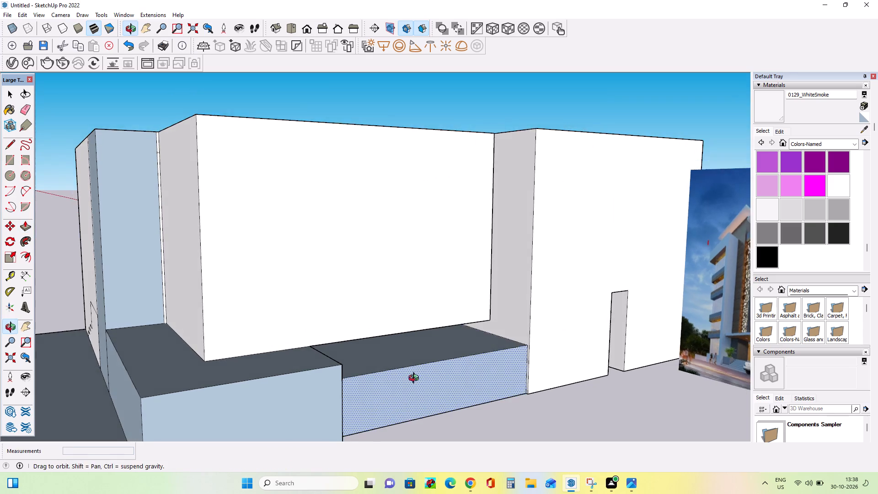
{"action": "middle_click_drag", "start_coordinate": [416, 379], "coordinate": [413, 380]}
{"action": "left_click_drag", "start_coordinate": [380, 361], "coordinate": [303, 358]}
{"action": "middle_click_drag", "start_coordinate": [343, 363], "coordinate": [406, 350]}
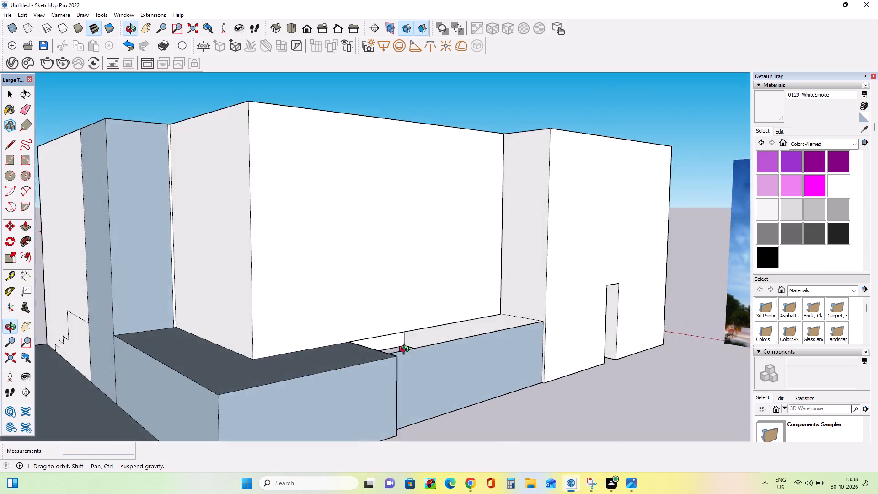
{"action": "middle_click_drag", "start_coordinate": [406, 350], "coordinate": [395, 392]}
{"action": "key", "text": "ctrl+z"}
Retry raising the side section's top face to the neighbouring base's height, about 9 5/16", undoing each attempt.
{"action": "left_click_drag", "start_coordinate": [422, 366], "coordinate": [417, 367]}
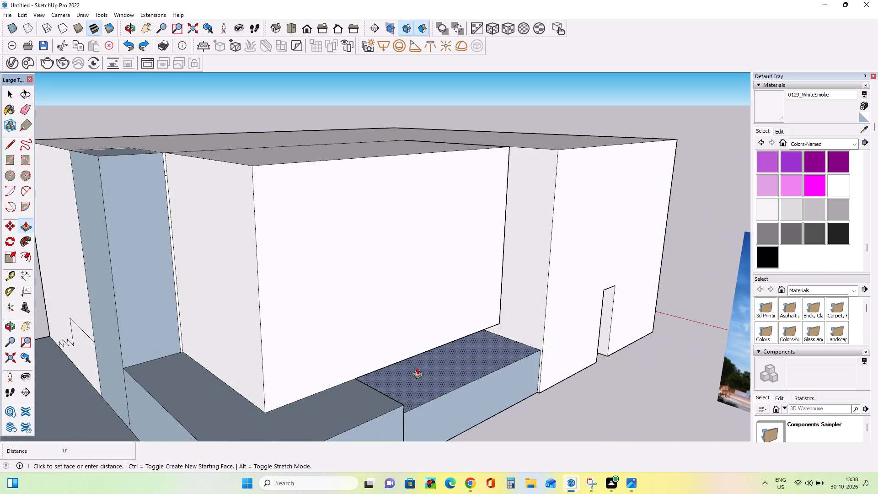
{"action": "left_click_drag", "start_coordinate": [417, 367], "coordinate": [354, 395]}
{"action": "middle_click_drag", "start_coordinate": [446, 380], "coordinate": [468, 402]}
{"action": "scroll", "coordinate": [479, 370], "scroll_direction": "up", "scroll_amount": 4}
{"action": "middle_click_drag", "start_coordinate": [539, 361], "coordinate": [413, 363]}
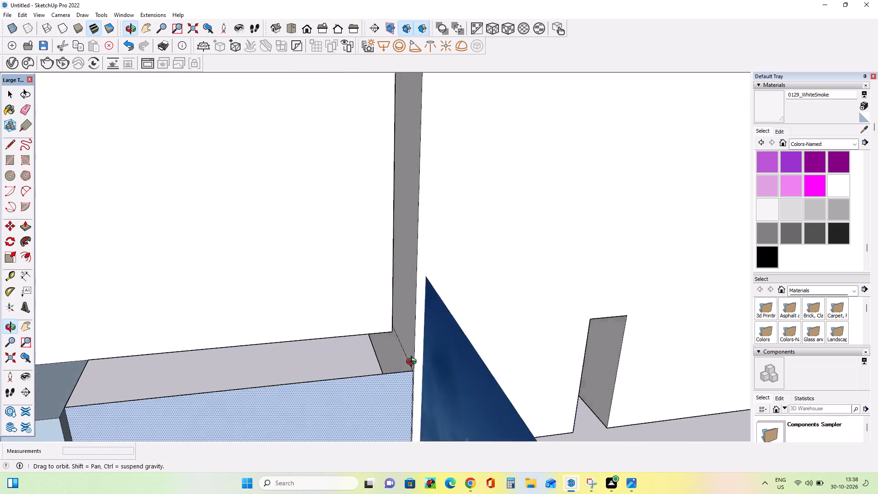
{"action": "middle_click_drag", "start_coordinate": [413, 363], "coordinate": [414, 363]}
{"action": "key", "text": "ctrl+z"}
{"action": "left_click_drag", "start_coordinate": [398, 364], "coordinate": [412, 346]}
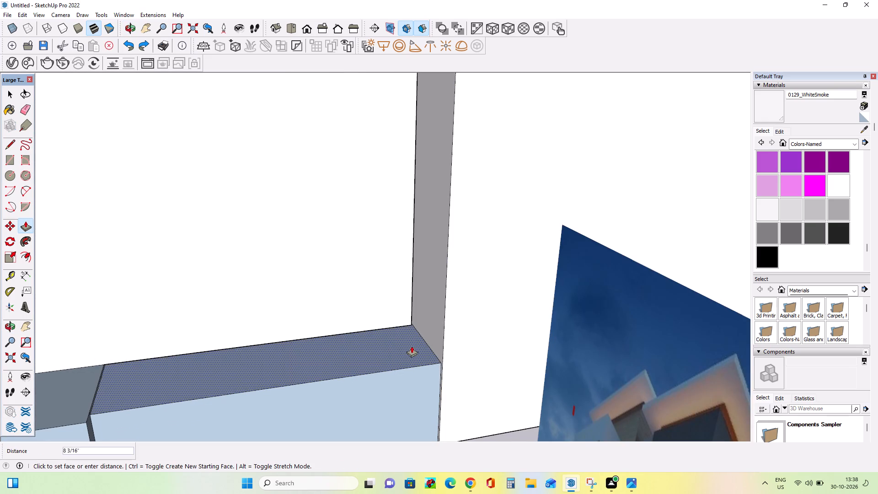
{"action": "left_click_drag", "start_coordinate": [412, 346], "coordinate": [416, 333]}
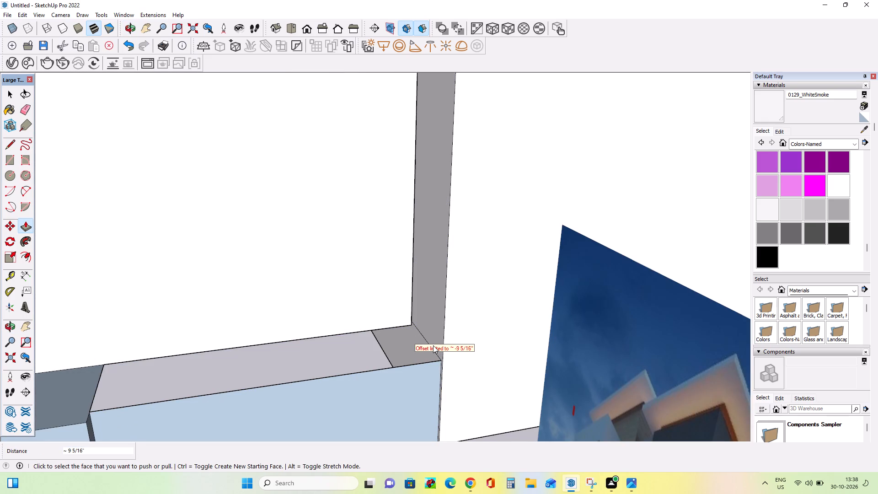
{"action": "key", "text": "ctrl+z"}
Raise the side section's top face by 9 5/16" so it lines up with the neighbouring base.
{"action": "scroll", "coordinate": [477, 324], "scroll_direction": "down", "scroll_amount": 3}
{"action": "scroll", "coordinate": [427, 342], "scroll_direction": "down", "scroll_amount": 2}
{"action": "middle_click_drag", "start_coordinate": [292, 380], "coordinate": [346, 318]}
{"action": "scroll", "coordinate": [315, 324], "scroll_direction": "up", "scroll_amount": 4}
{"action": "middle_click_drag", "start_coordinate": [317, 327], "coordinate": [318, 389]}
{"action": "left_click_drag", "start_coordinate": [326, 372], "coordinate": [322, 357]}
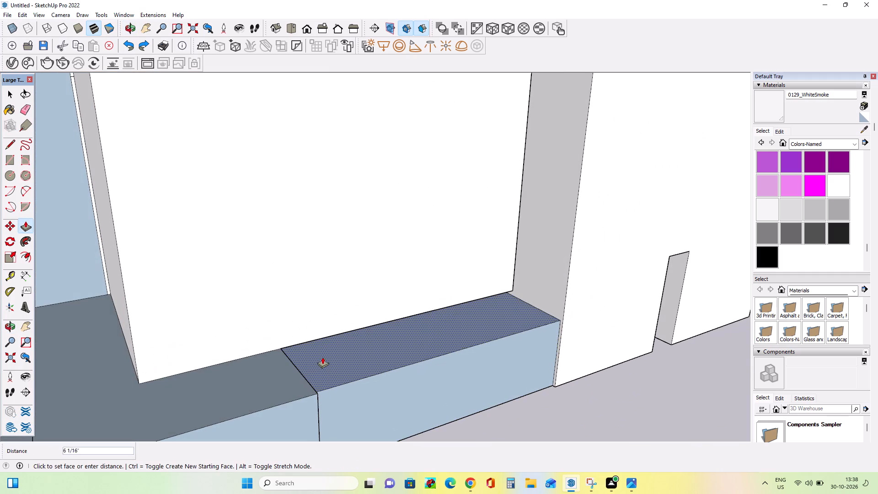
{"action": "left_click_drag", "start_coordinate": [322, 357], "coordinate": [322, 353]}
Pull the rear block's end face beside the column outward by 2' 8 3/16" over the raised base.
{"action": "middle_click_drag", "start_coordinate": [383, 365], "coordinate": [507, 348]}
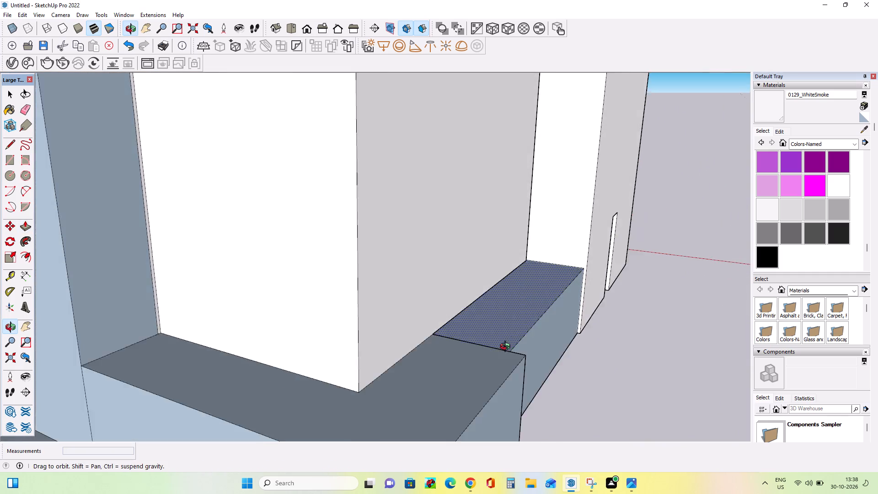
{"action": "middle_click_drag", "start_coordinate": [507, 348], "coordinate": [537, 342]}
{"action": "middle_click_drag", "start_coordinate": [386, 366], "coordinate": [524, 345]}
{"action": "scroll", "coordinate": [528, 345], "scroll_direction": "down", "scroll_amount": 3}
{"action": "scroll", "coordinate": [476, 342], "scroll_direction": "down", "scroll_amount": 3}
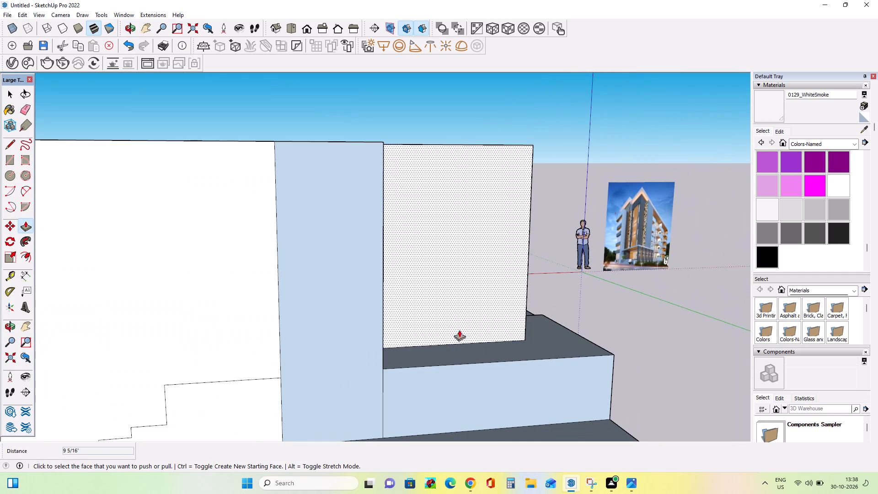
{"action": "left_click_drag", "start_coordinate": [457, 320], "coordinate": [455, 335]}
{"action": "left_click_drag", "start_coordinate": [418, 322], "coordinate": [421, 346]}
Examine the stair entrance, the glazed recess and the extended rear block from several angles and distances.
{"action": "middle_click_drag", "start_coordinate": [392, 364], "coordinate": [796, 344]}
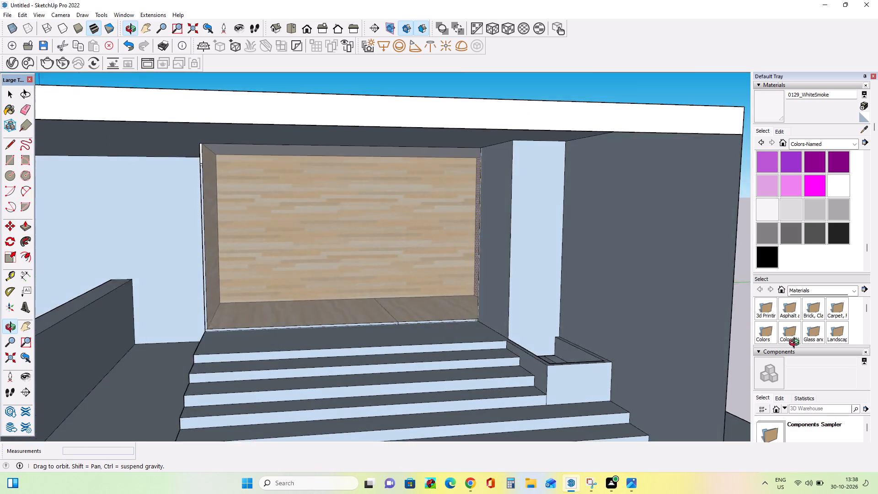
{"action": "middle_click_drag", "start_coordinate": [796, 344], "coordinate": [715, 343]}
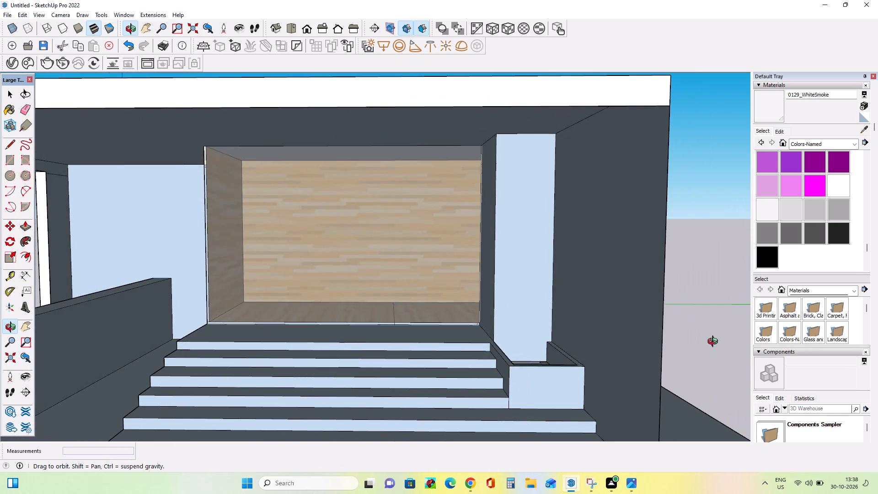
{"action": "middle_click_drag", "start_coordinate": [715, 343], "coordinate": [741, 328]}
{"action": "scroll", "coordinate": [741, 328], "scroll_direction": "down", "scroll_amount": 3}
{"action": "scroll", "coordinate": [450, 330], "scroll_direction": "down", "scroll_amount": 4}
{"action": "middle_click_drag", "start_coordinate": [524, 323], "coordinate": [573, 332]}
{"action": "scroll", "coordinate": [455, 325], "scroll_direction": "down", "scroll_amount": 3}
{"action": "middle_click_drag", "start_coordinate": [579, 324], "coordinate": [218, 353]}
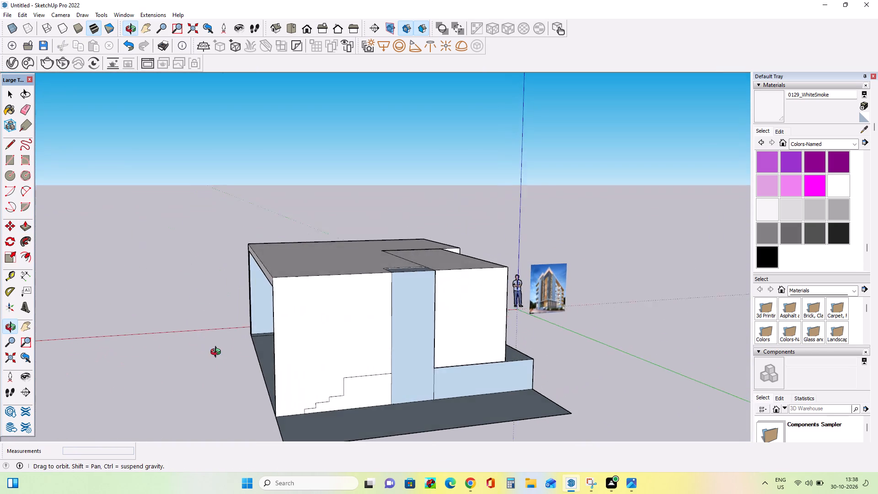
{"action": "middle_click_drag", "start_coordinate": [218, 353], "coordinate": [509, 301]}
{"action": "middle_click_drag", "start_coordinate": [486, 377], "coordinate": [491, 384]}
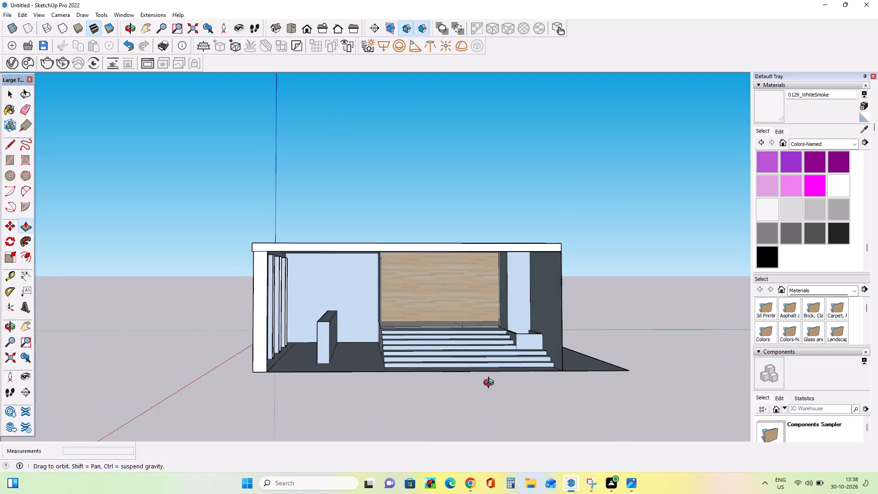
{"action": "middle_click_drag", "start_coordinate": [491, 384], "coordinate": [509, 416]}
{"action": "middle_click_drag", "start_coordinate": [509, 419], "coordinate": [516, 413]}
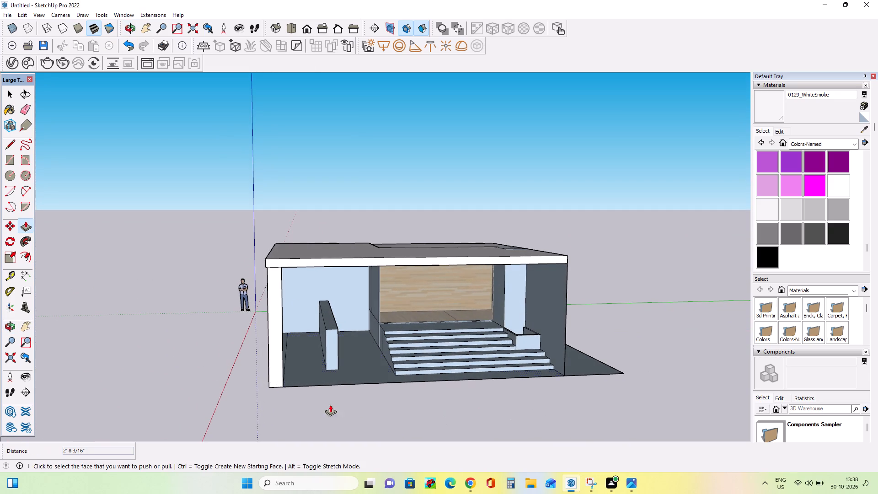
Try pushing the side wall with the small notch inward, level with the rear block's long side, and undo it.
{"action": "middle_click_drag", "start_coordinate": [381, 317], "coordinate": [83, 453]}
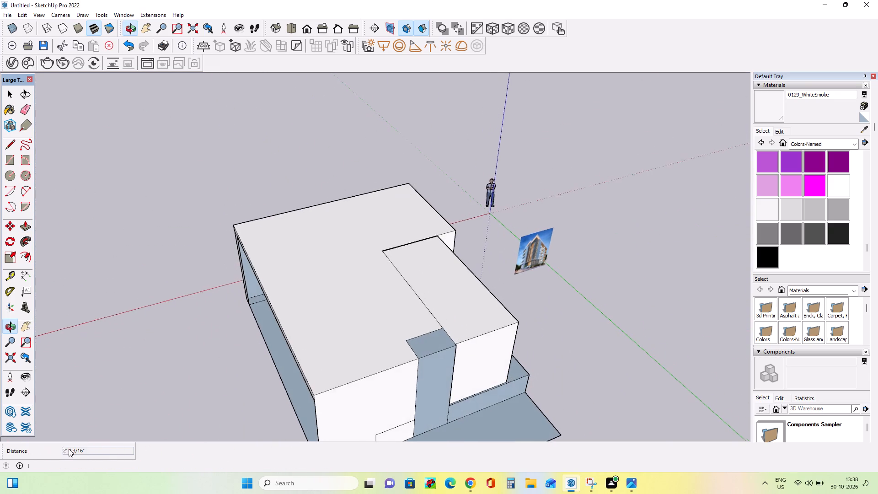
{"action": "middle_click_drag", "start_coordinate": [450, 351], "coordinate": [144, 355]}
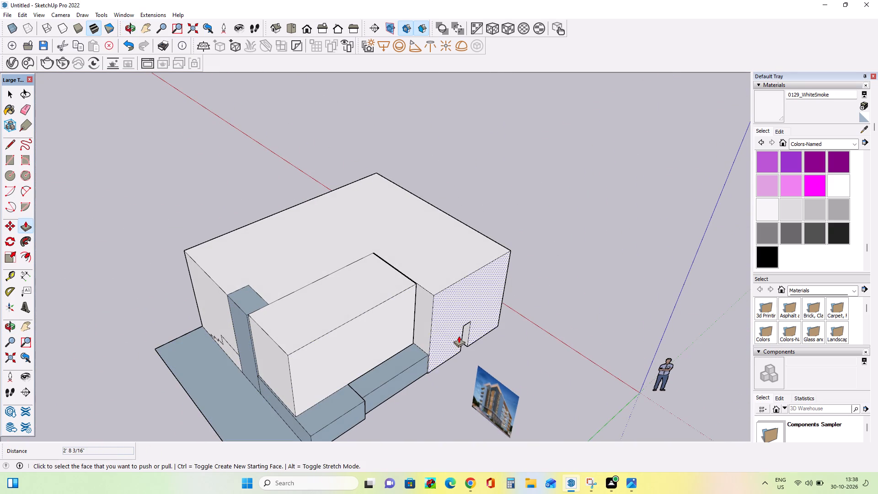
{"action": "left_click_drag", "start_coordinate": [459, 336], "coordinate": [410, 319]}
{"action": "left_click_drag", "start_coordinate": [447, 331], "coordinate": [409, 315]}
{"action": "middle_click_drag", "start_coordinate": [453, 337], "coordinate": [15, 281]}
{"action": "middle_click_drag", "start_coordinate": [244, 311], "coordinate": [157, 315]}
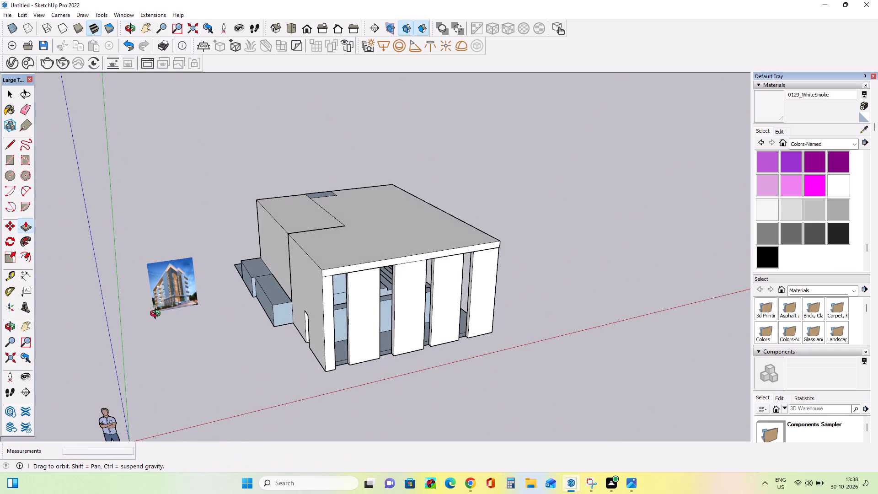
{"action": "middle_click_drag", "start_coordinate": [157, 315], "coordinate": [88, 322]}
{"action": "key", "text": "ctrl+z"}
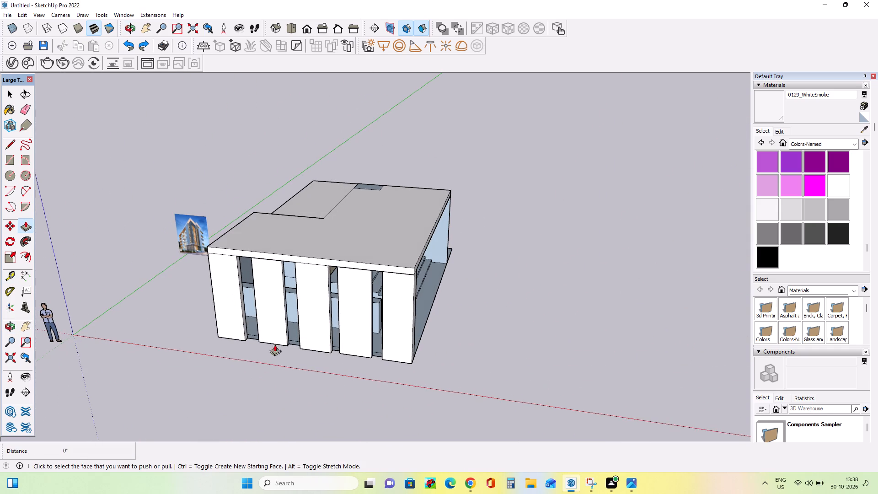
Examine the building's overall massing, columns, raised base and stair side from all around.
{"action": "middle_click_drag", "start_coordinate": [289, 340], "coordinate": [484, 310]}
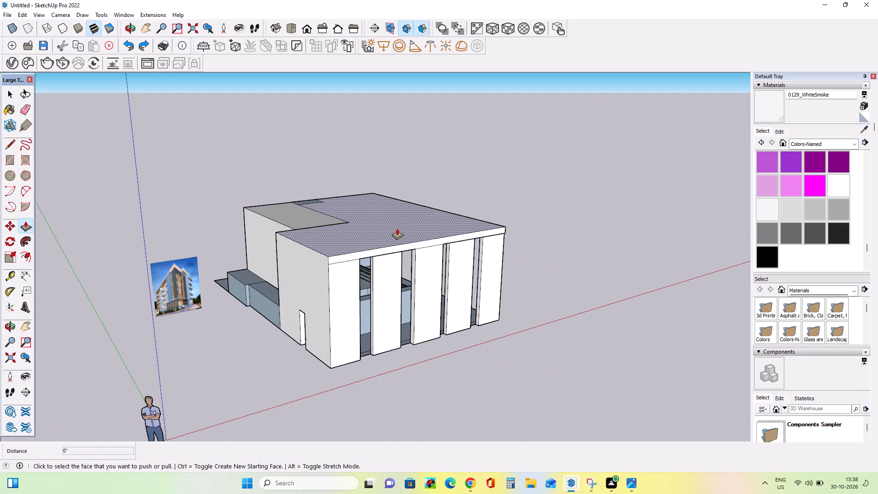
{"action": "middle_click_drag", "start_coordinate": [469, 229], "coordinate": [473, 253]}
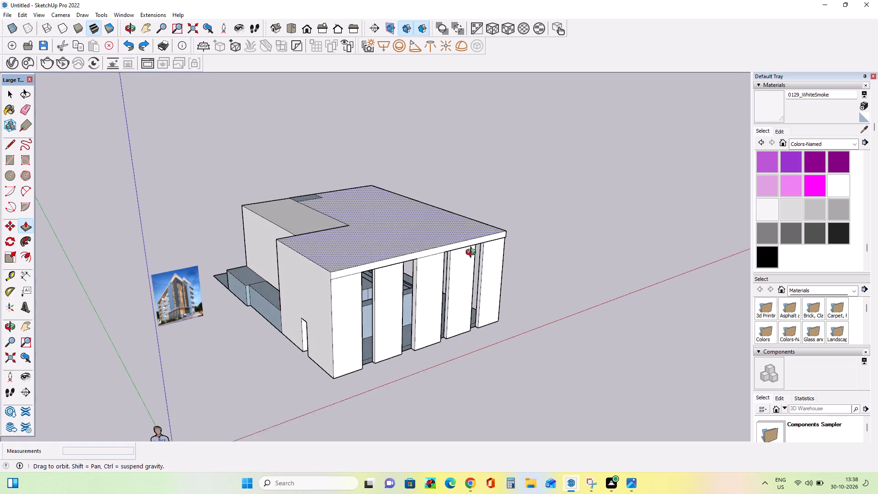
{"action": "middle_click_drag", "start_coordinate": [473, 253], "coordinate": [850, 227]}
{"action": "middle_click_drag", "start_coordinate": [389, 256], "coordinate": [78, 290]}
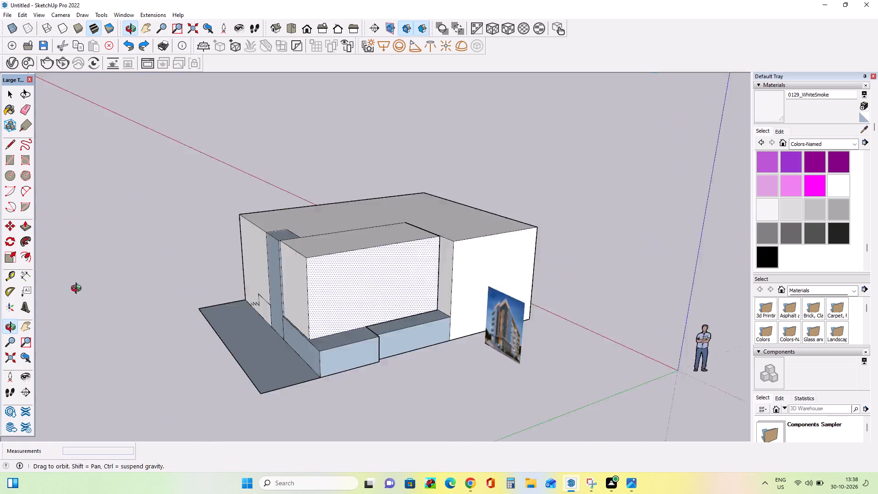
{"action": "middle_click_drag", "start_coordinate": [78, 290], "coordinate": [0, 295]}
{"action": "middle_click_drag", "start_coordinate": [396, 278], "coordinate": [196, 246]}
{"action": "middle_click_drag", "start_coordinate": [466, 255], "coordinate": [381, 274]}
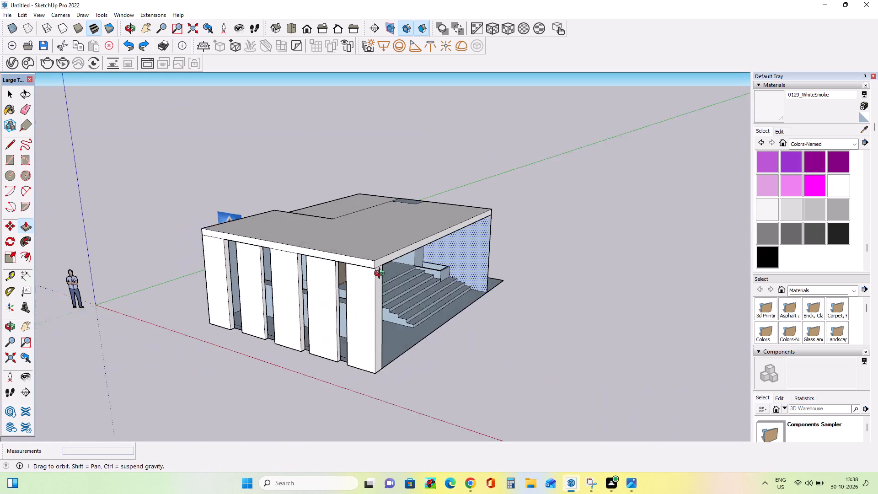
{"action": "middle_click_drag", "start_coordinate": [381, 274], "coordinate": [367, 273]}
{"action": "middle_click_drag", "start_coordinate": [343, 266], "coordinate": [346, 274]}
{"action": "middle_click_drag", "start_coordinate": [378, 260], "coordinate": [381, 270]}
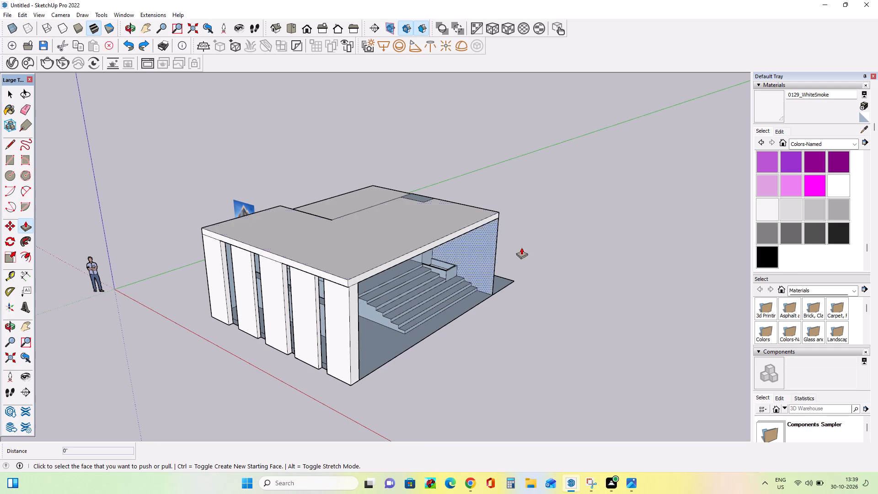
Draw a rectangle about 29' 9" by 13' 10" on the roof, from near the front stair-side corner to the dark patch's edge corner.
{"action": "middle_click_drag", "start_coordinate": [455, 265], "coordinate": [458, 273]}
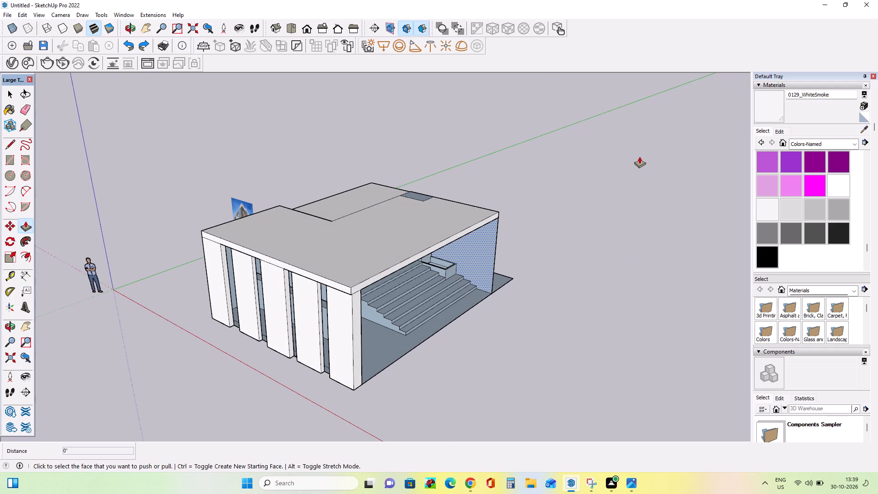
{"action": "middle_click_drag", "start_coordinate": [594, 165], "coordinate": [594, 183]}
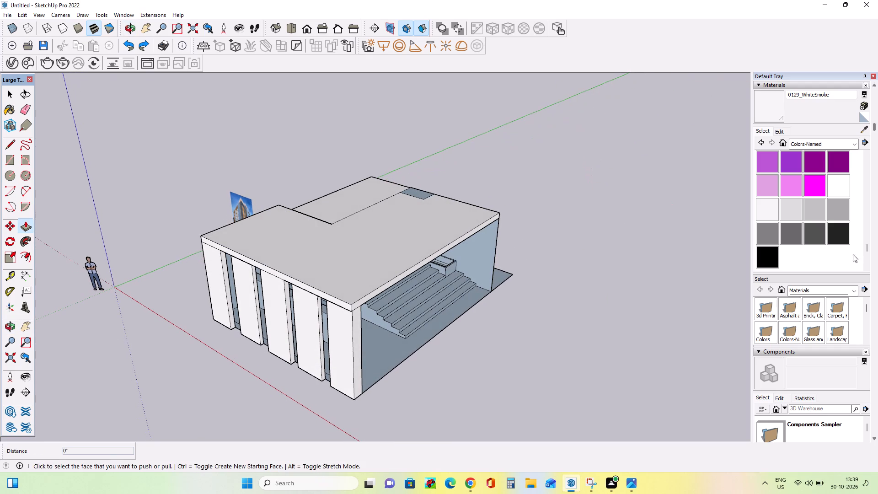
{"action": "left_click", "coordinate": [13, 156]}
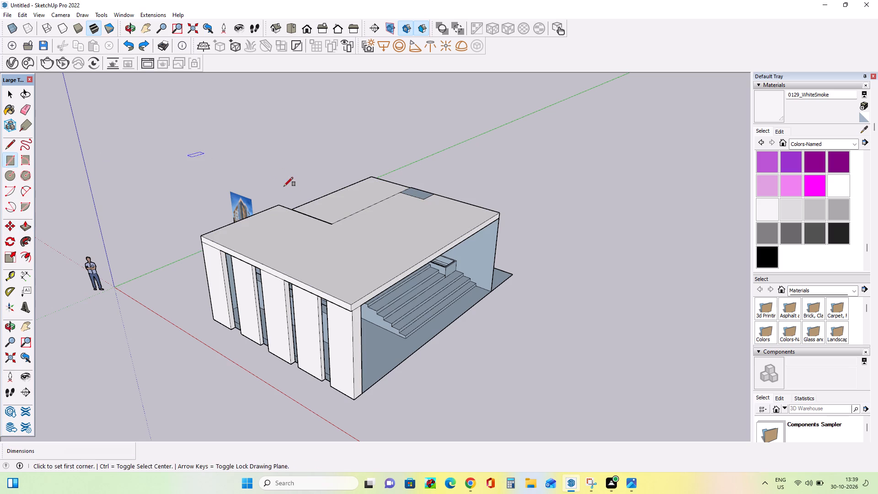
{"action": "middle_click_drag", "start_coordinate": [289, 196], "coordinate": [289, 200]}
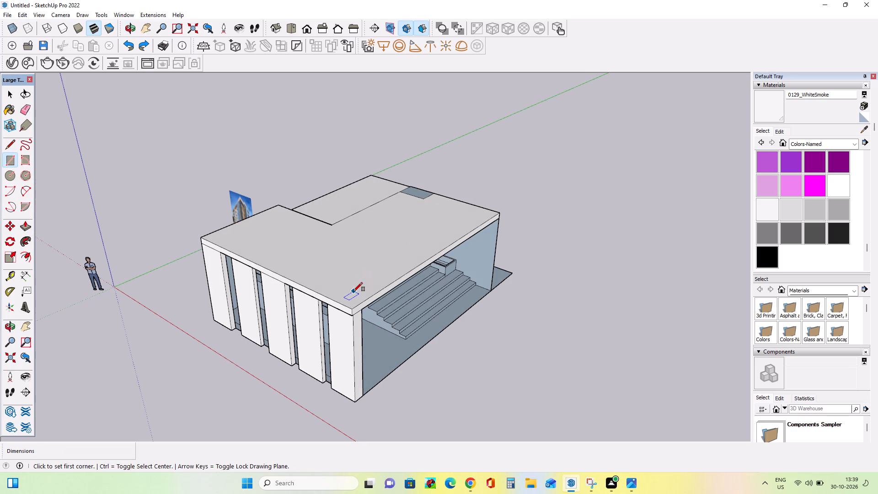
{"action": "left_click", "coordinate": [353, 291]}
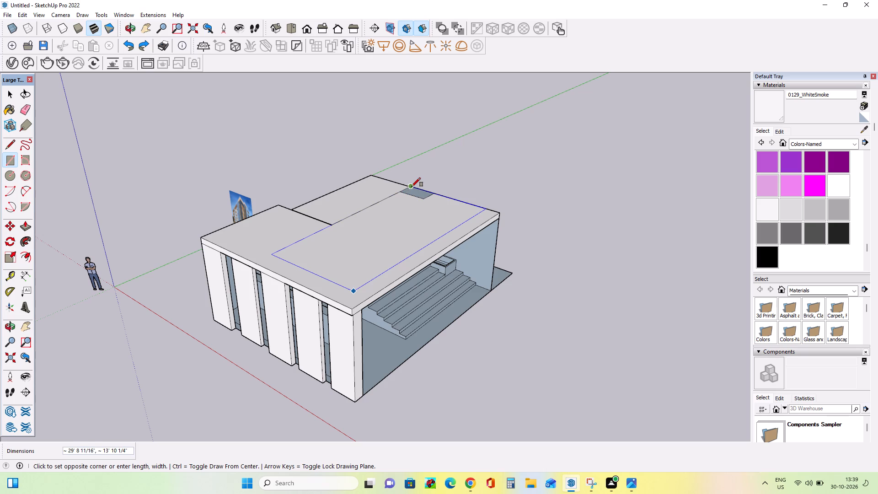
{"action": "left_click", "coordinate": [412, 187]}
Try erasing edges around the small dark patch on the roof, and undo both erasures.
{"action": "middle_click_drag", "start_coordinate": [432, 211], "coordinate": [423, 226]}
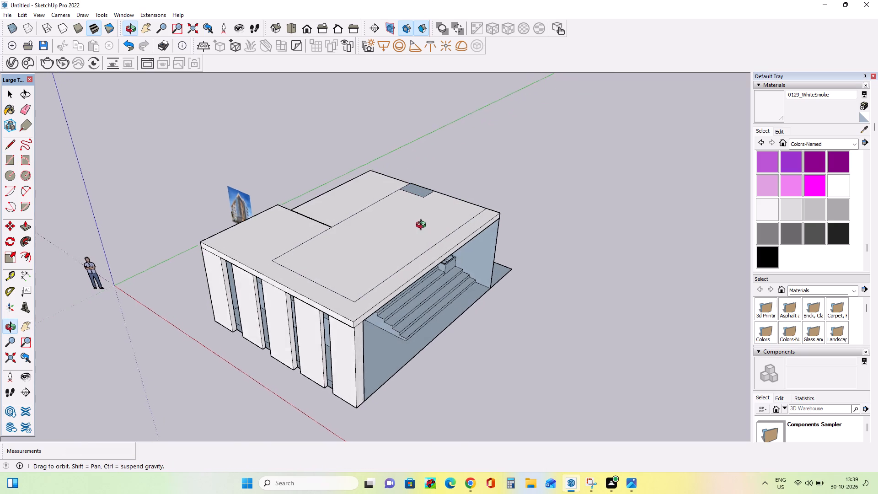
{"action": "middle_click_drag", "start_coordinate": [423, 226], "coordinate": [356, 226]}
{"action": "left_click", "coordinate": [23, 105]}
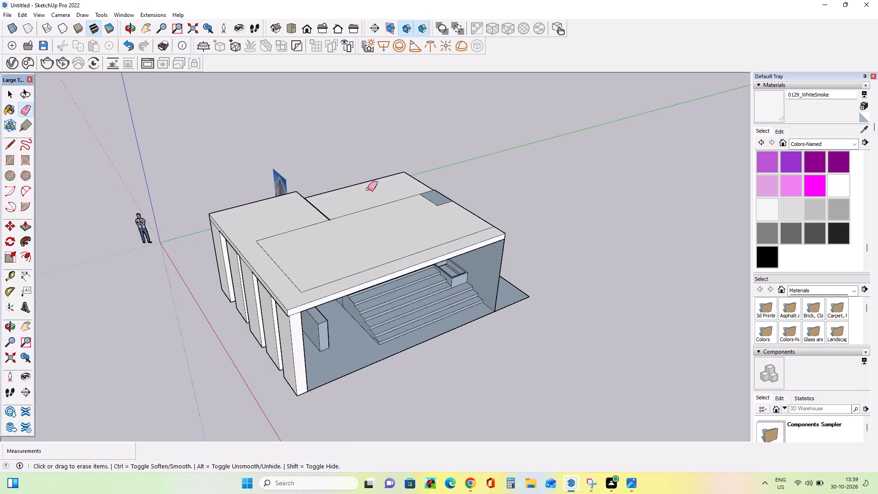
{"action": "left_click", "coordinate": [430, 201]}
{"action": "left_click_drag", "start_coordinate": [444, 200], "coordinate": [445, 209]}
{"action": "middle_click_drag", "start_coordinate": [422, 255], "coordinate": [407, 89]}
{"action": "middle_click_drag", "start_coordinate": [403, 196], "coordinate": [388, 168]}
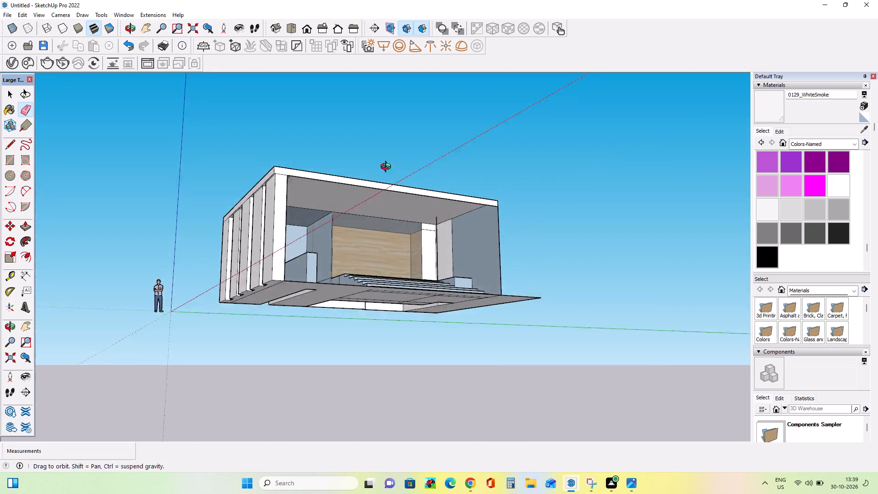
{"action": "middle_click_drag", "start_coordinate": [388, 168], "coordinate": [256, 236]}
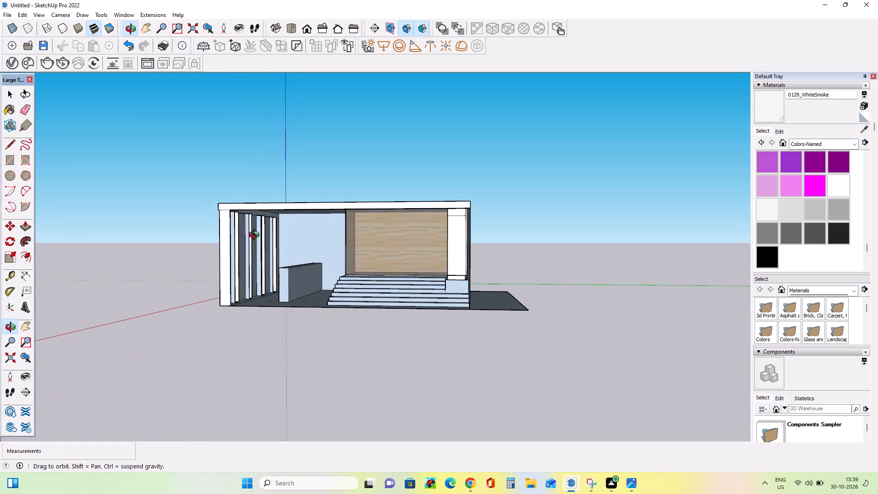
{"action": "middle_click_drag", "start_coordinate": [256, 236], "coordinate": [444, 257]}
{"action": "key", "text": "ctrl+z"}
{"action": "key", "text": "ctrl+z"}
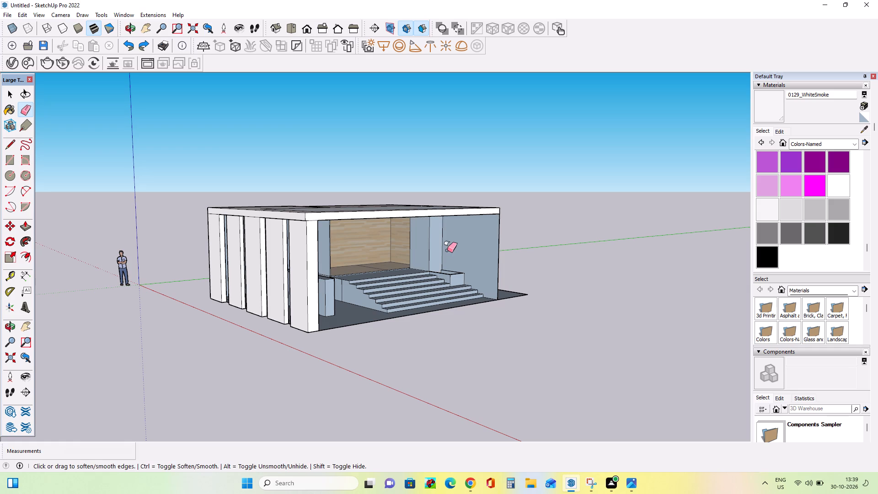
Draw a rectangle about 39' 7 11/16" by 27' 1/2" across the whole underside of the base, corner to opposite corner.
{"action": "middle_click_drag", "start_coordinate": [441, 253], "coordinate": [447, 333], "text": "ctrl"}
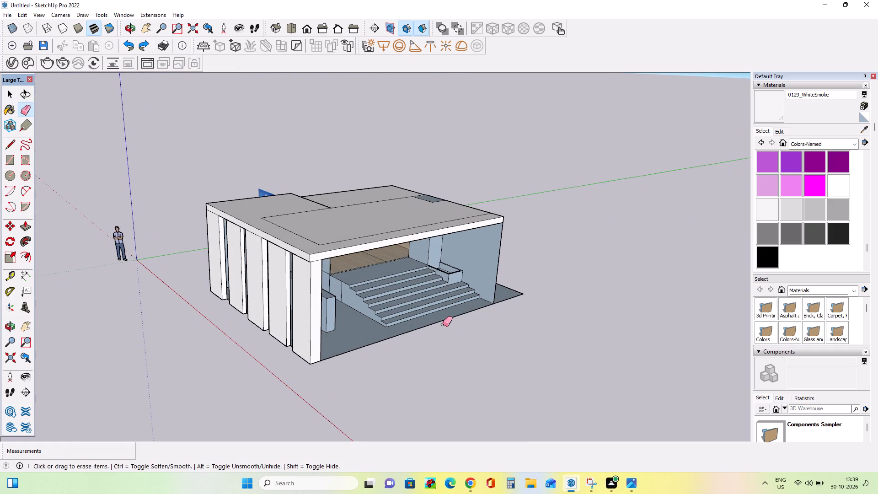
{"action": "middle_click_drag", "start_coordinate": [445, 306], "coordinate": [385, 188]}
{"action": "middle_click_drag", "start_coordinate": [386, 196], "coordinate": [392, 248]}
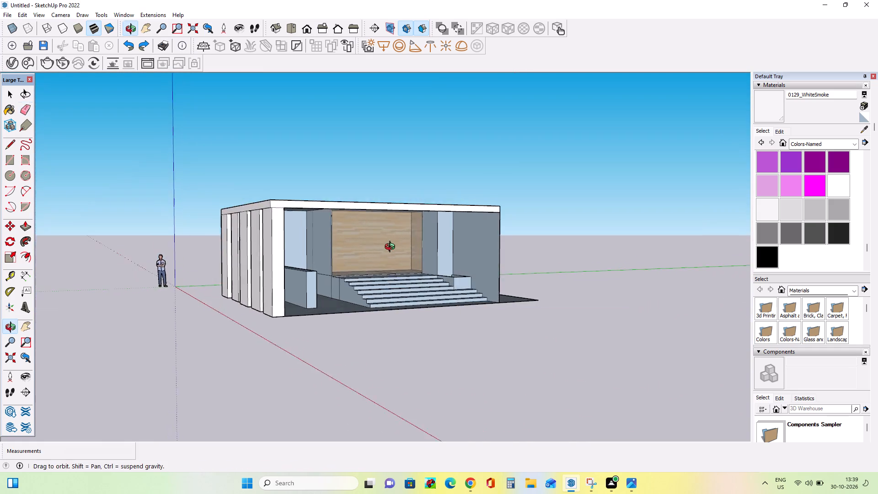
{"action": "middle_click_drag", "start_coordinate": [392, 248], "coordinate": [371, 116]}
{"action": "middle_click_drag", "start_coordinate": [424, 248], "coordinate": [423, 215]}
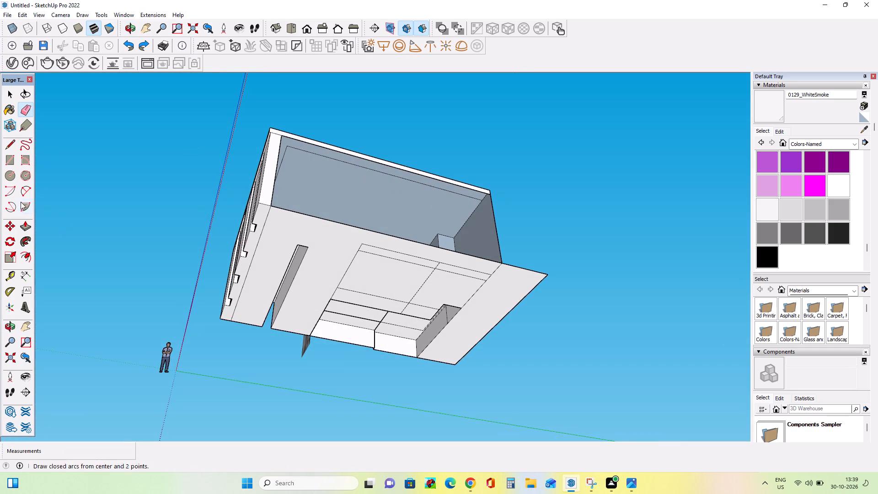
{"action": "left_click", "coordinate": [7, 159]}
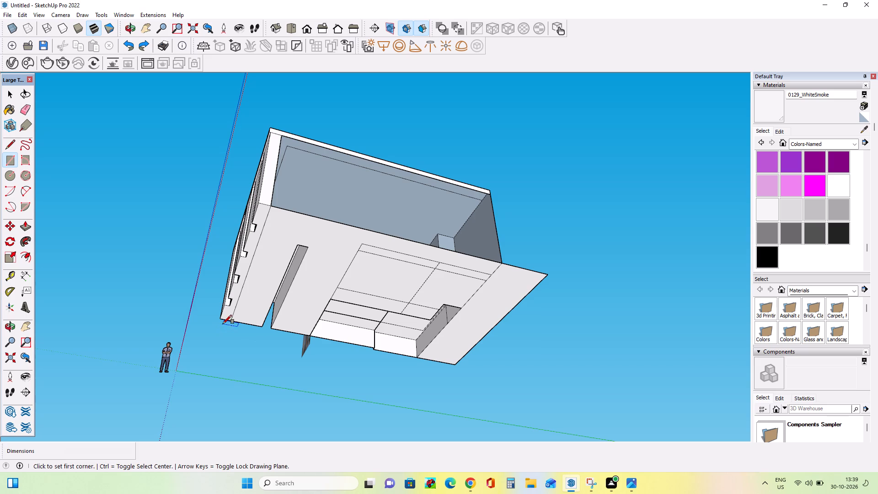
{"action": "left_click", "coordinate": [221, 319]}
{"action": "left_click", "coordinate": [543, 275]}
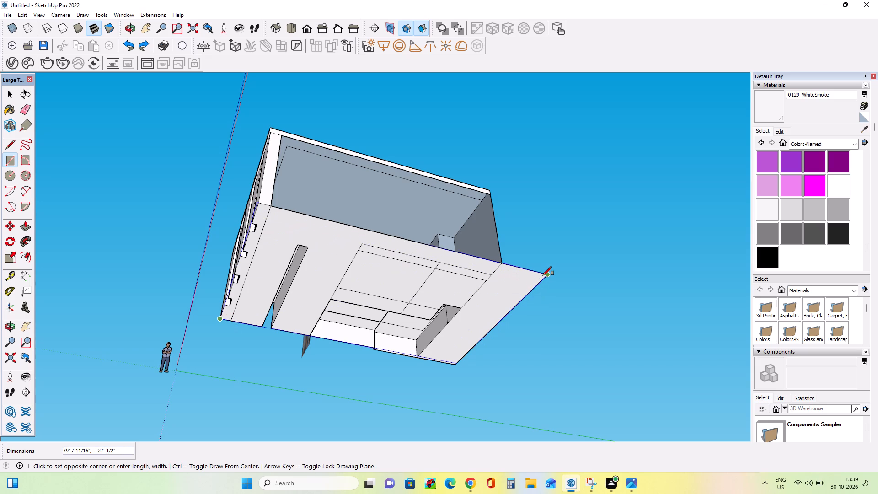
Delete the large white face covering the open stair side of the building.
{"action": "middle_click_drag", "start_coordinate": [448, 343], "coordinate": [480, 446]}
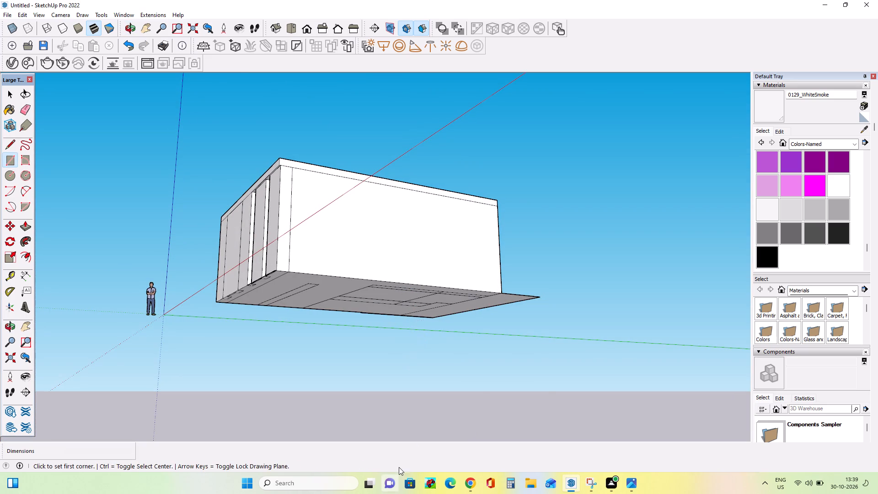
{"action": "middle_click_drag", "start_coordinate": [414, 444], "coordinate": [538, 398]}
{"action": "middle_click_drag", "start_coordinate": [415, 442], "coordinate": [545, 408]}
{"action": "middle_click_drag", "start_coordinate": [497, 392], "coordinate": [524, 340]}
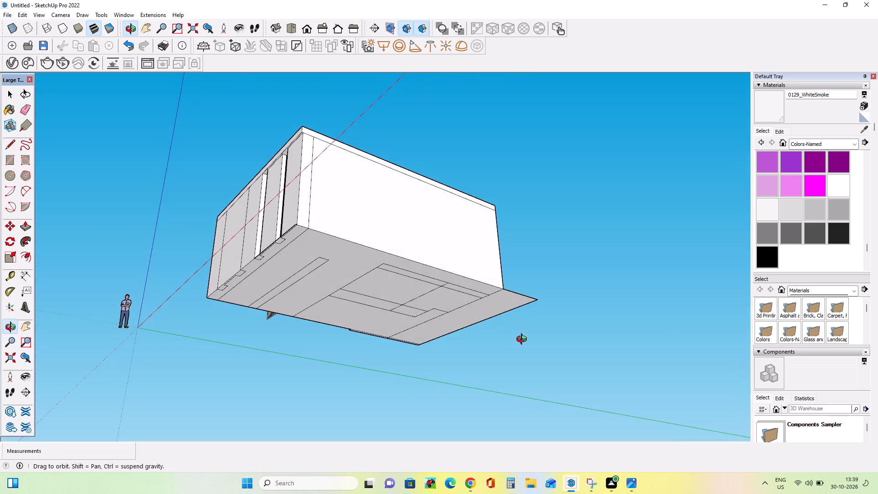
{"action": "middle_click_drag", "start_coordinate": [524, 340], "coordinate": [538, 455]}
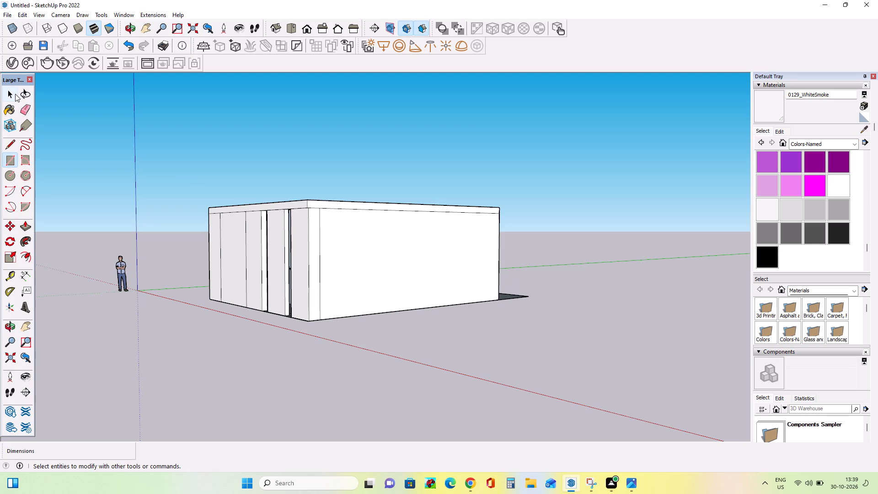
{"action": "left_click", "coordinate": [15, 94]}
{"action": "left_click", "coordinate": [361, 248]}
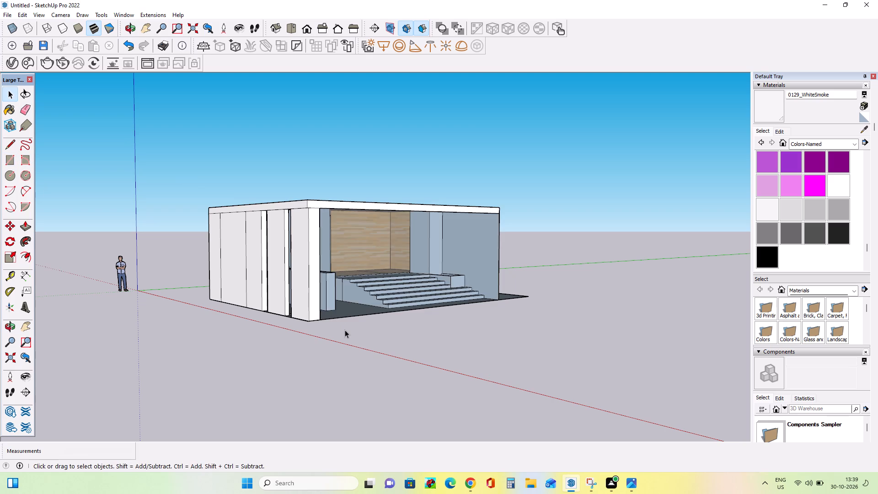
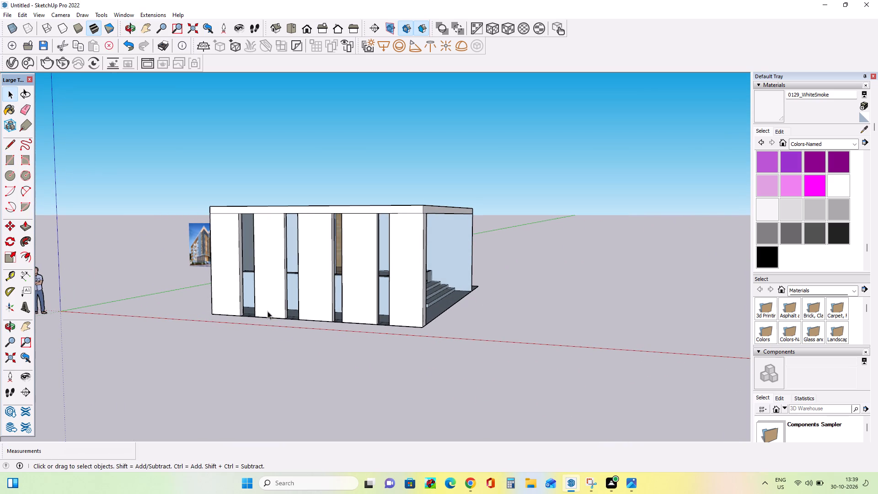
Examine the ground floor's roof outline, column facade and open stair side from several angles.
{"action": "middle_click_drag", "start_coordinate": [293, 311], "coordinate": [105, 325]}
{"action": "middle_click_drag", "start_coordinate": [410, 296], "coordinate": [253, 303]}
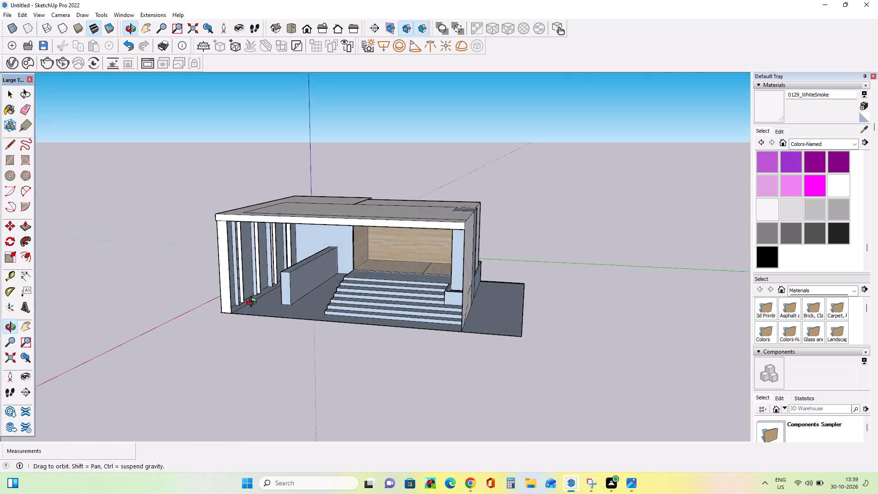
{"action": "middle_click_drag", "start_coordinate": [253, 303], "coordinate": [60, 315]}
{"action": "middle_click_drag", "start_coordinate": [294, 317], "coordinate": [604, 328]}
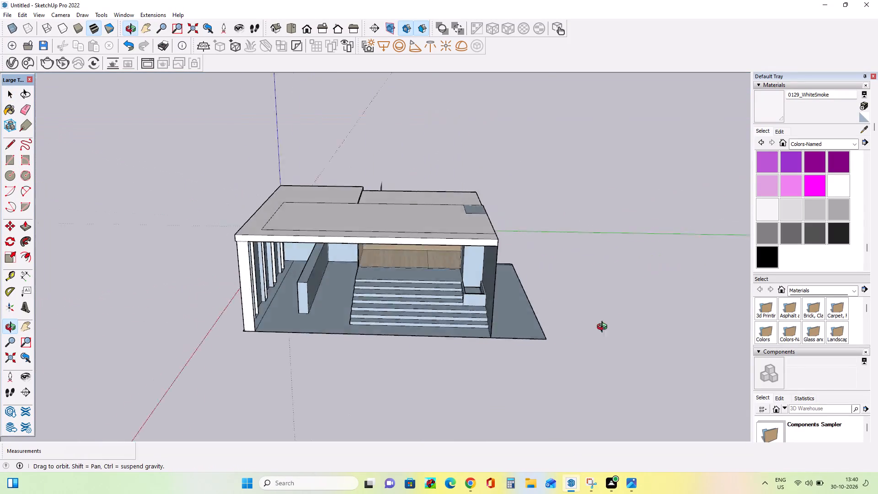
{"action": "middle_click_drag", "start_coordinate": [604, 328], "coordinate": [625, 323]}
{"action": "middle_click_drag", "start_coordinate": [407, 284], "coordinate": [441, 315]}
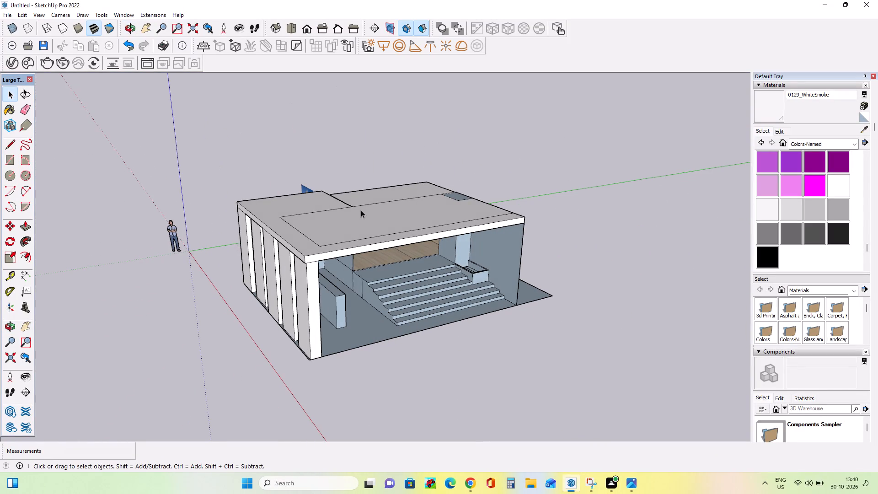
{"action": "middle_click_drag", "start_coordinate": [366, 250], "coordinate": [341, 276]}
{"action": "middle_click_drag", "start_coordinate": [330, 261], "coordinate": [331, 268]}
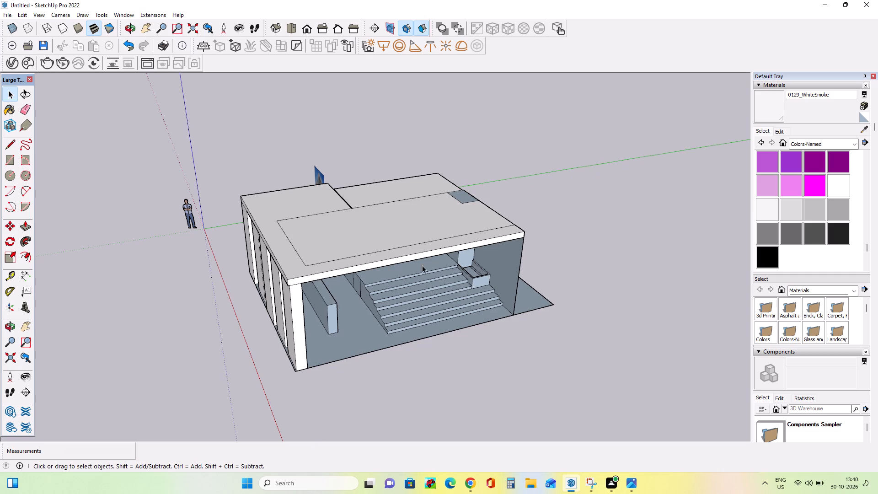
{"action": "middle_click_drag", "start_coordinate": [371, 299], "coordinate": [482, 257]}
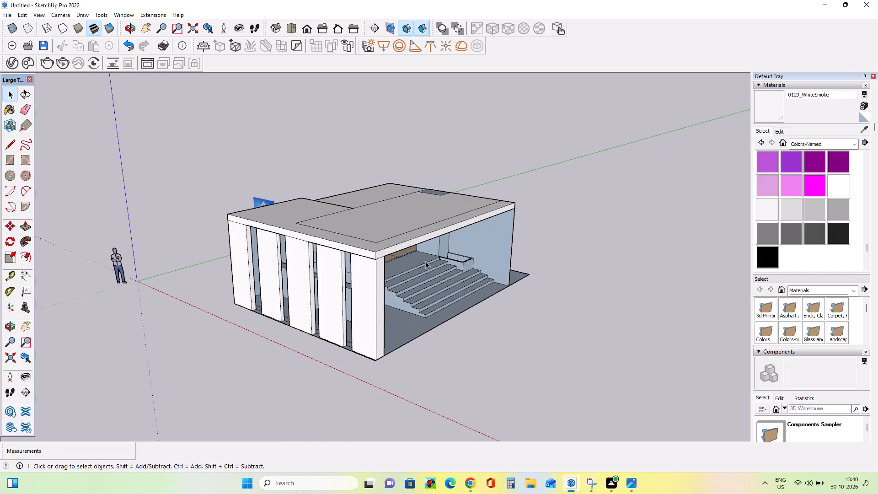
{"action": "middle_click_drag", "start_coordinate": [427, 260], "coordinate": [255, 289]}
{"action": "middle_click_drag", "start_coordinate": [357, 274], "coordinate": [355, 263]}
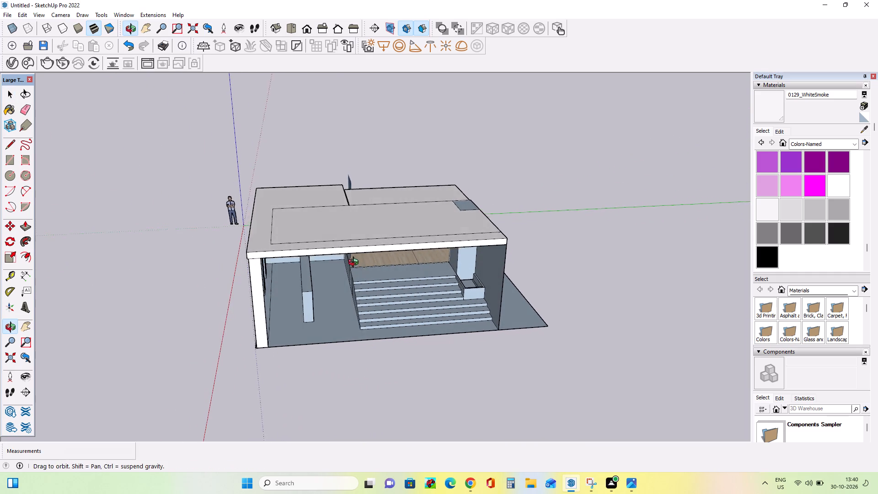
{"action": "middle_click_drag", "start_coordinate": [355, 263], "coordinate": [350, 257]}
{"action": "middle_click_drag", "start_coordinate": [351, 259], "coordinate": [350, 268]}
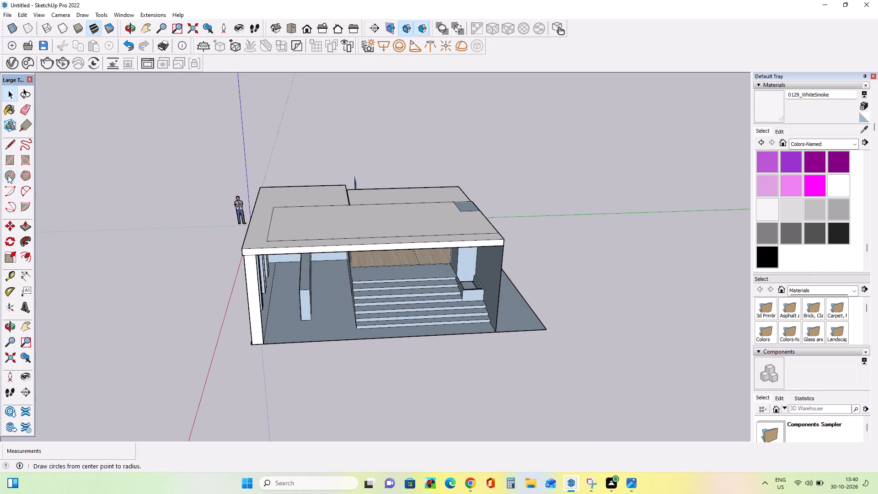
{"action": "left_click", "coordinate": [10, 158]}
{"action": "middle_click_drag", "start_coordinate": [331, 273], "coordinate": [332, 294]}
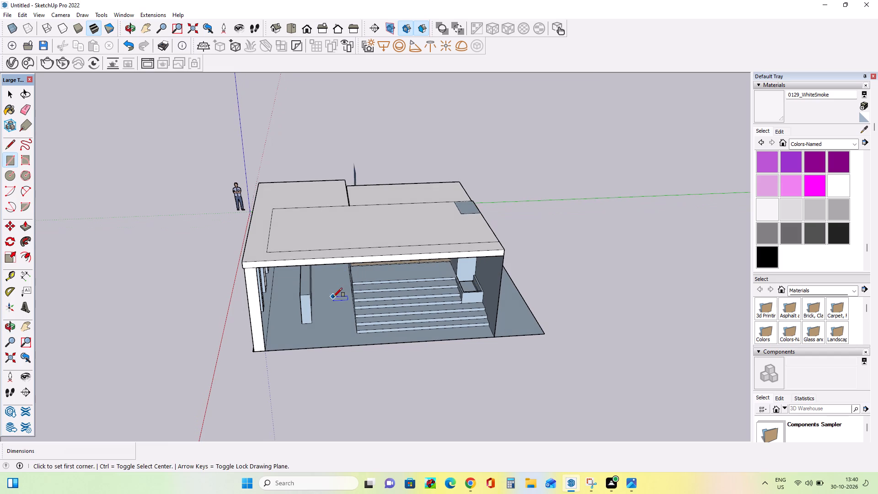
{"action": "middle_click_drag", "start_coordinate": [348, 304], "coordinate": [353, 322]}
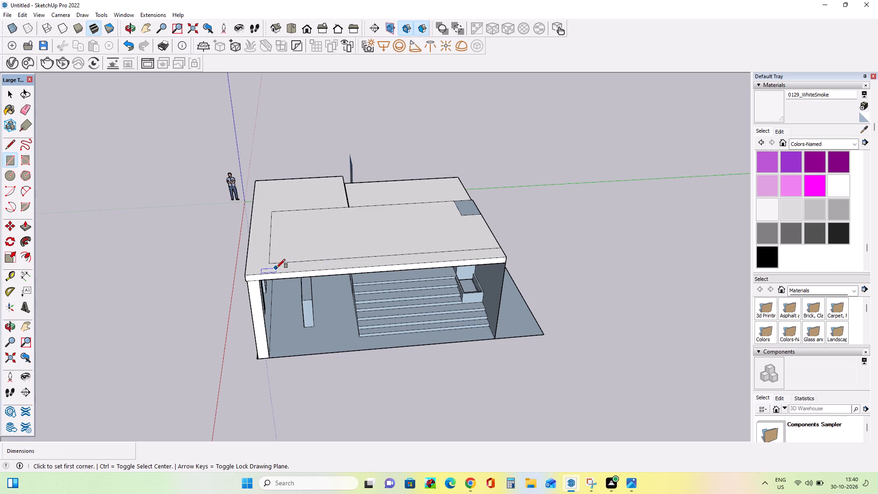
{"action": "middle_click_drag", "start_coordinate": [307, 289], "coordinate": [311, 280]}
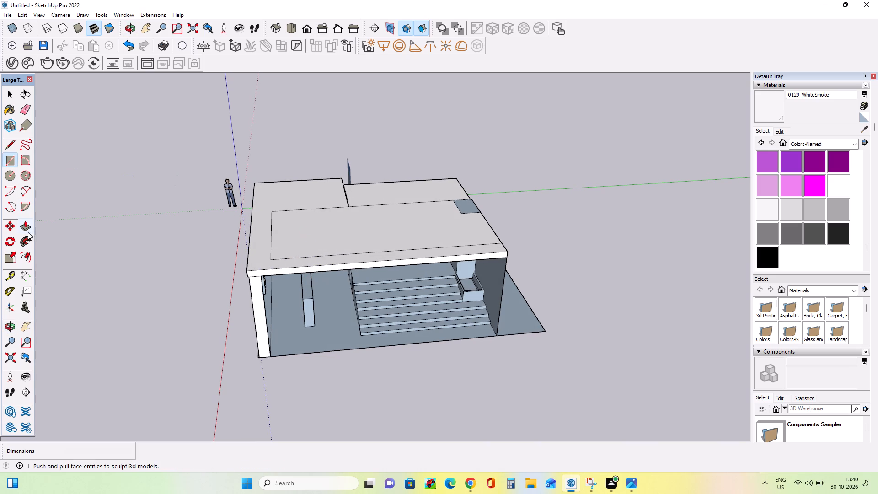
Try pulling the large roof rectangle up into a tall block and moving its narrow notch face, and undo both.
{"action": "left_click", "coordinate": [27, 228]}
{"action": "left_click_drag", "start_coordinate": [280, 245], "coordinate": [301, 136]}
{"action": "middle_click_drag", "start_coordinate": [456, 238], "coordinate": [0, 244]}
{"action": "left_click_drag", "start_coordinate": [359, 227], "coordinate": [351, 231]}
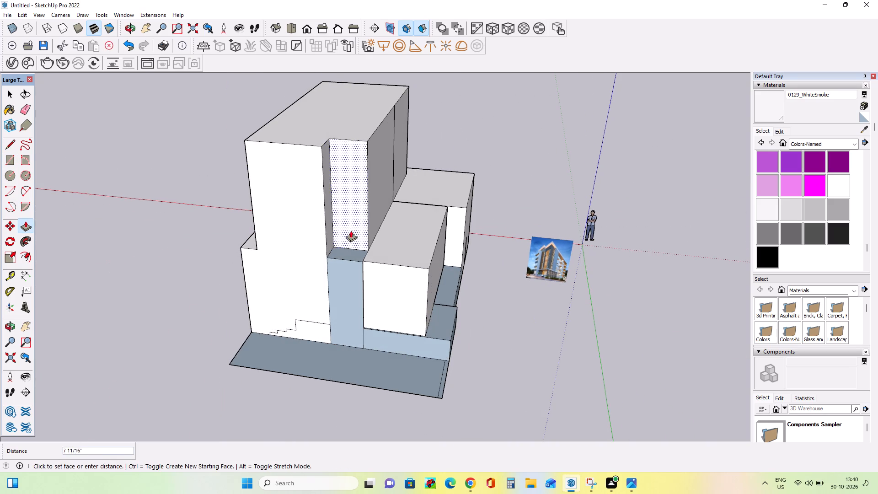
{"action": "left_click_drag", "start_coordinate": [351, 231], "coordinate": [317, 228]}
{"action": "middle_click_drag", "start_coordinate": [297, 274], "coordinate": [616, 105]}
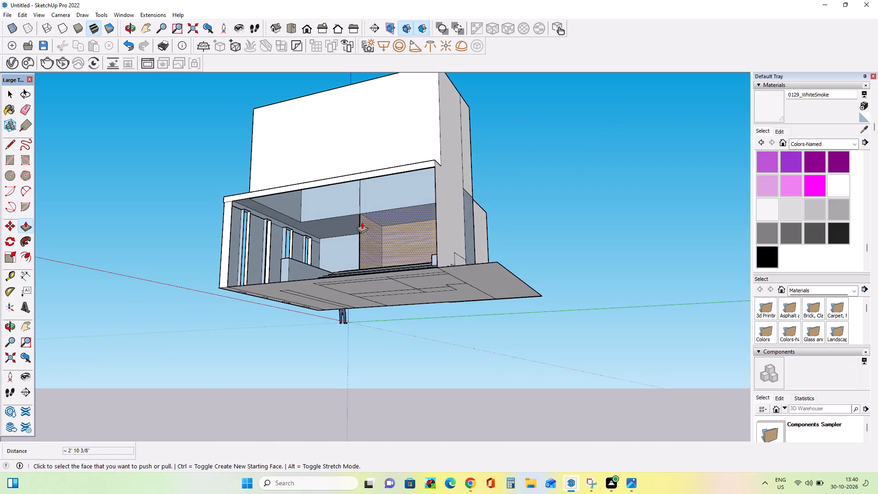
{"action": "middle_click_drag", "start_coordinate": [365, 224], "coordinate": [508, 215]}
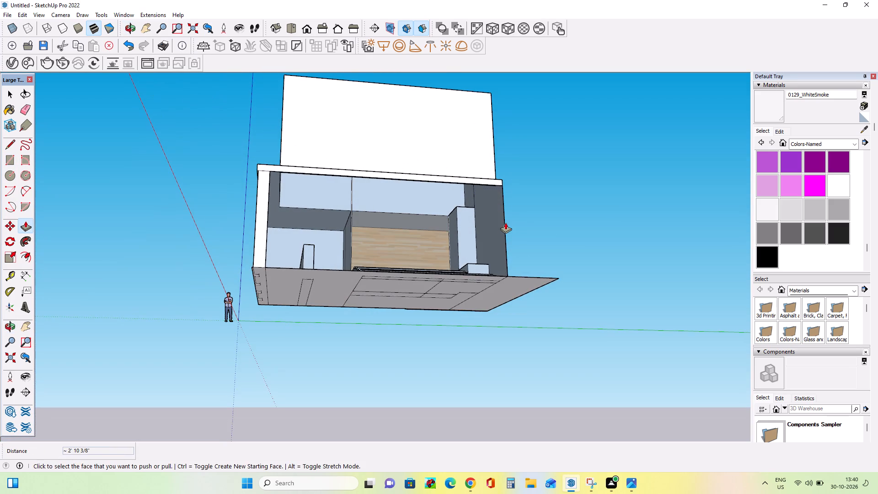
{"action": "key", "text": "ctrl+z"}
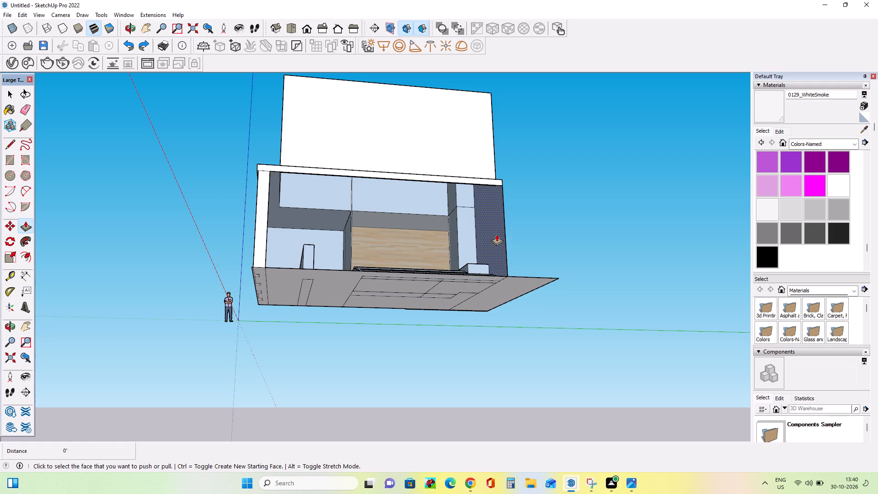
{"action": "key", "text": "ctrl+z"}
Pull the large roof rectangle up in three stages, the last two about 12' 1 11/16" and 4' 8 13/16", as an upper block.
{"action": "middle_click_drag", "start_coordinate": [474, 238], "coordinate": [446, 394]}
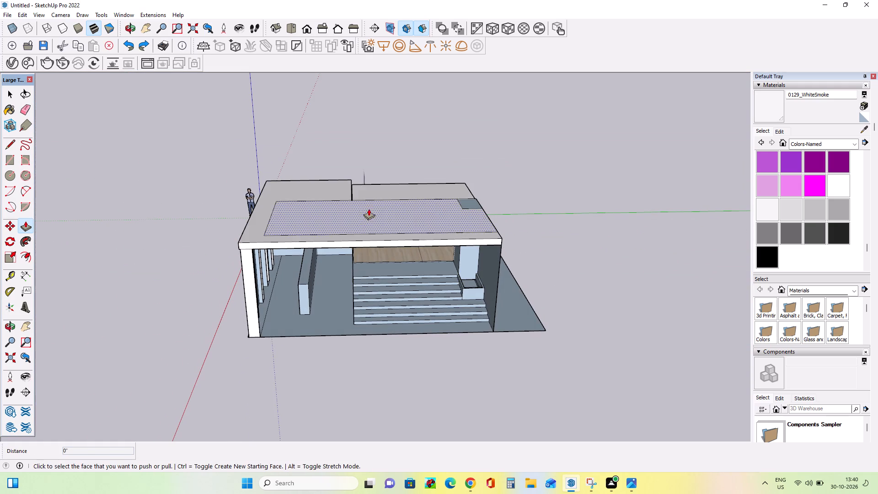
{"action": "left_click", "coordinate": [367, 213]}
{"action": "left_click_drag", "start_coordinate": [367, 204], "coordinate": [372, 117]}
{"action": "middle_click_drag", "start_coordinate": [394, 252], "coordinate": [392, 151]}
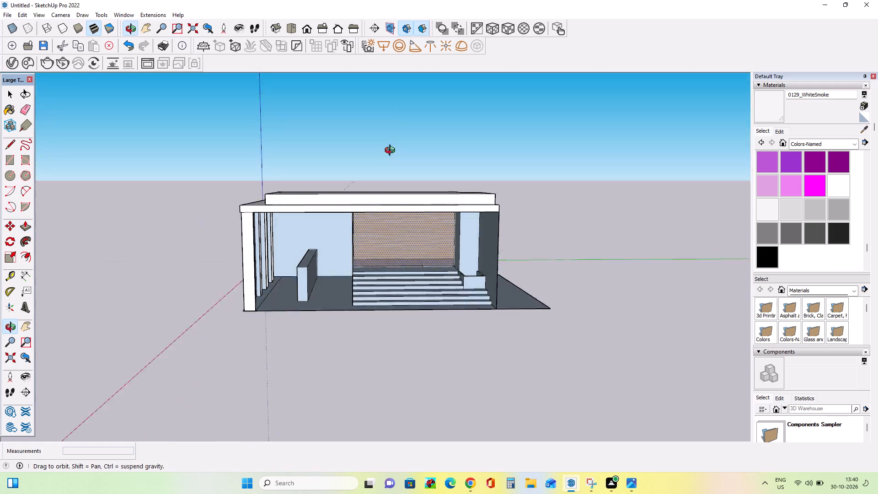
{"action": "middle_click_drag", "start_coordinate": [392, 151], "coordinate": [406, 281]}
{"action": "left_click_drag", "start_coordinate": [388, 229], "coordinate": [383, 153]}
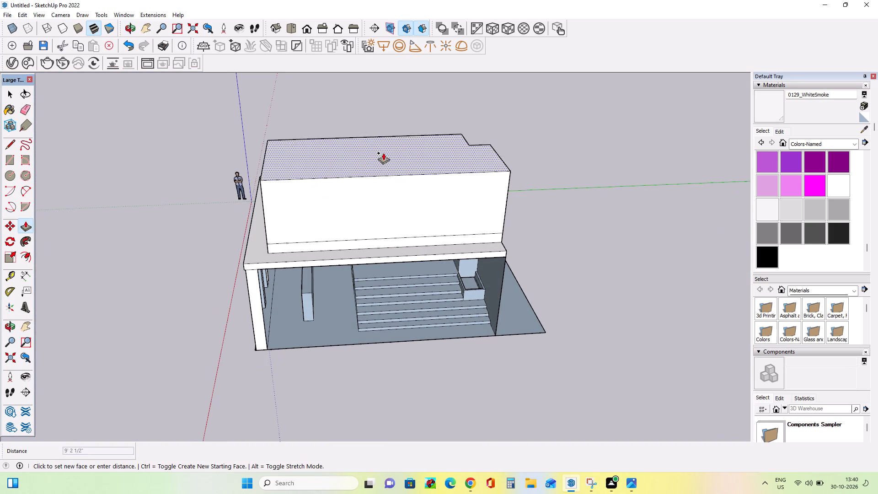
{"action": "left_click_drag", "start_coordinate": [383, 153], "coordinate": [383, 138]}
{"action": "middle_click_drag", "start_coordinate": [415, 327], "coordinate": [431, 160]}
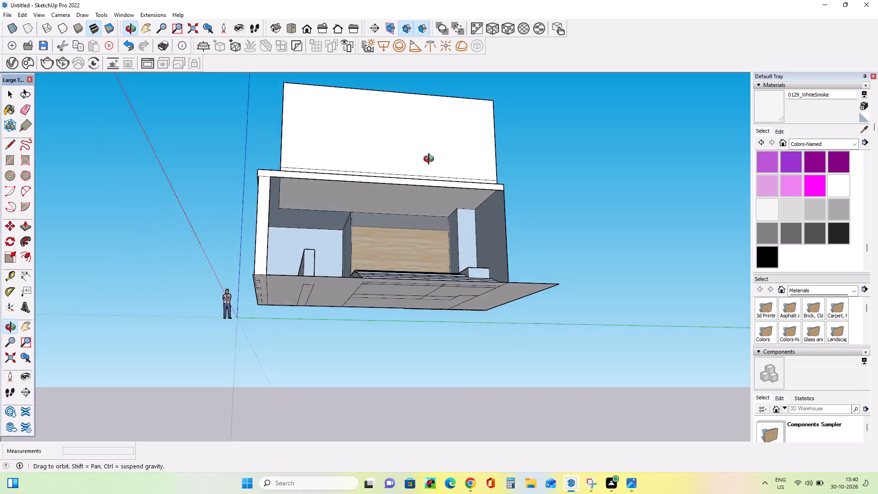
{"action": "middle_click_drag", "start_coordinate": [431, 160], "coordinate": [359, 283]}
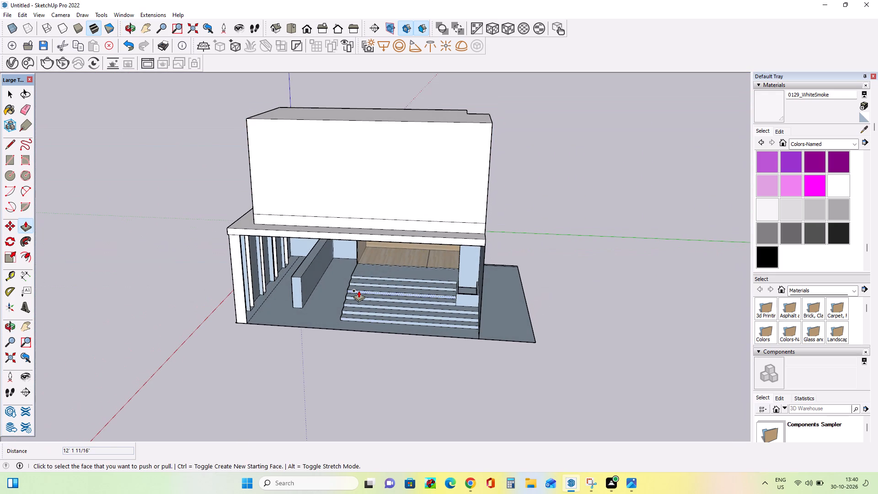
{"action": "middle_click_drag", "start_coordinate": [360, 295], "coordinate": [364, 312]}
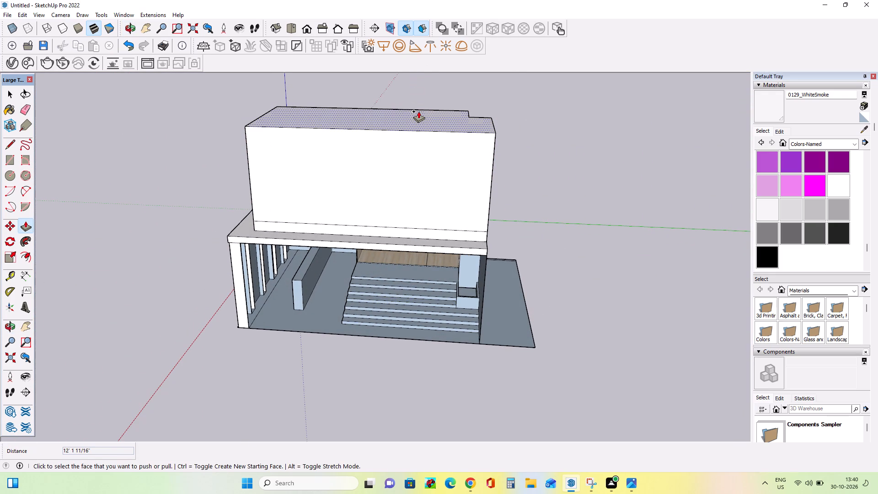
{"action": "left_click_drag", "start_coordinate": [421, 121], "coordinate": [424, 97]}
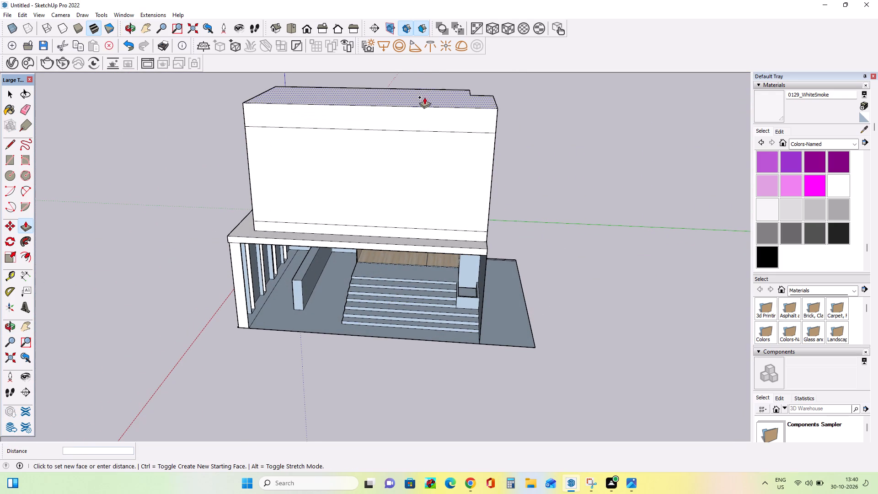
{"action": "left_click_drag", "start_coordinate": [424, 97], "coordinate": [429, 82]}
Erase the horizontal seam lines on the upper block's stair-side face and the adjoining column-side face, keeping the corner edge.
{"action": "middle_click_drag", "start_coordinate": [321, 162], "coordinate": [410, 137]}
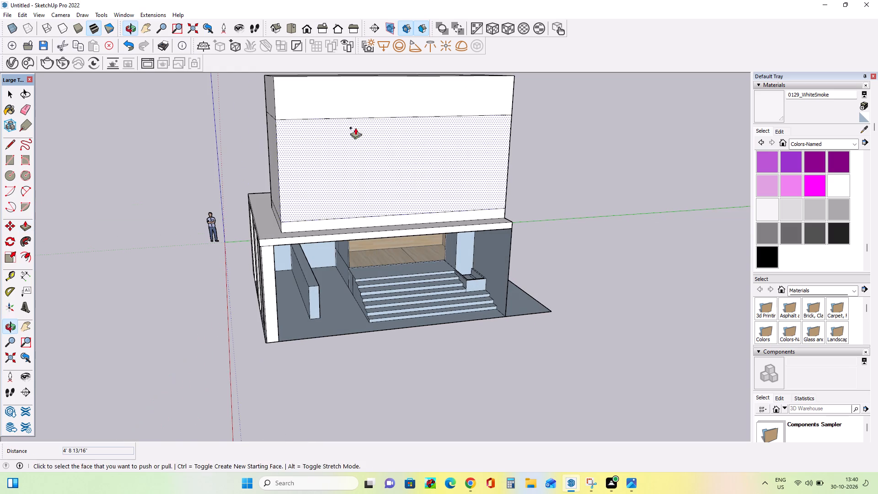
{"action": "left_click", "coordinate": [22, 106]}
{"action": "left_click_drag", "start_coordinate": [329, 105], "coordinate": [333, 129]}
{"action": "middle_click_drag", "start_coordinate": [300, 145], "coordinate": [316, 145]}
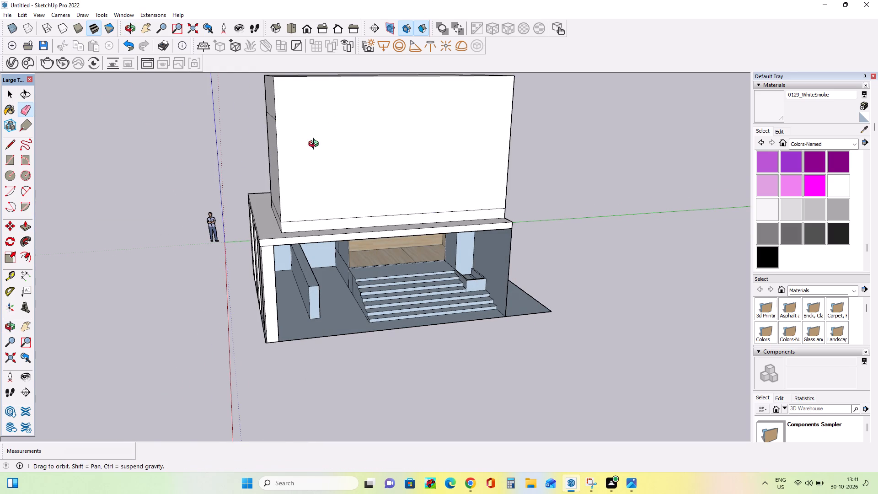
{"action": "middle_click_drag", "start_coordinate": [316, 145], "coordinate": [360, 139]}
{"action": "left_click_drag", "start_coordinate": [301, 109], "coordinate": [306, 120]}
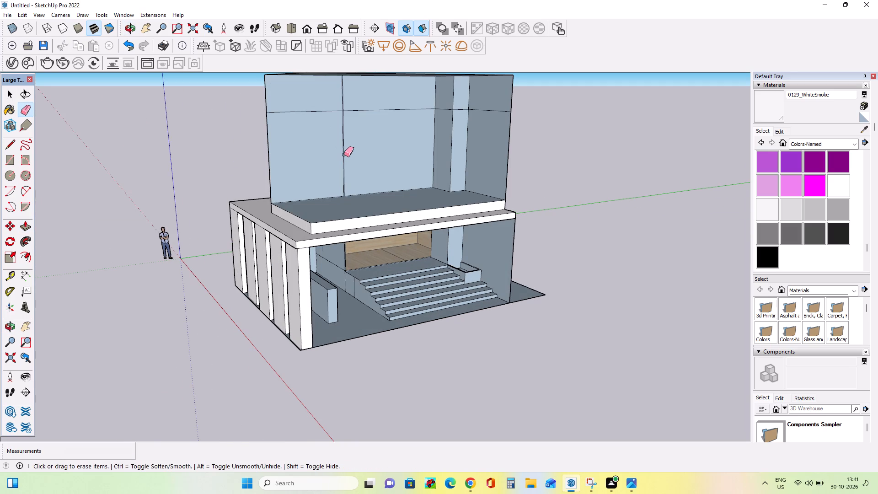
{"action": "key", "text": "ctrl+z"}
{"action": "left_click", "coordinate": [306, 112]}
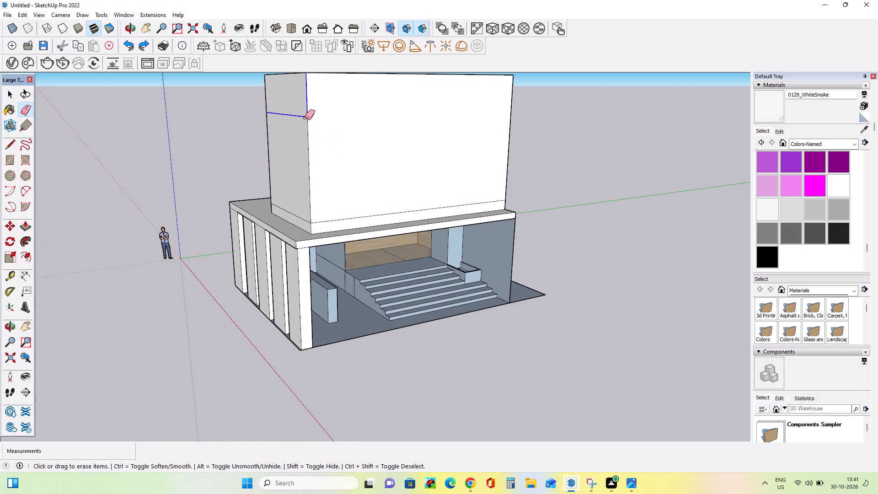
{"action": "left_click", "coordinate": [342, 220]}
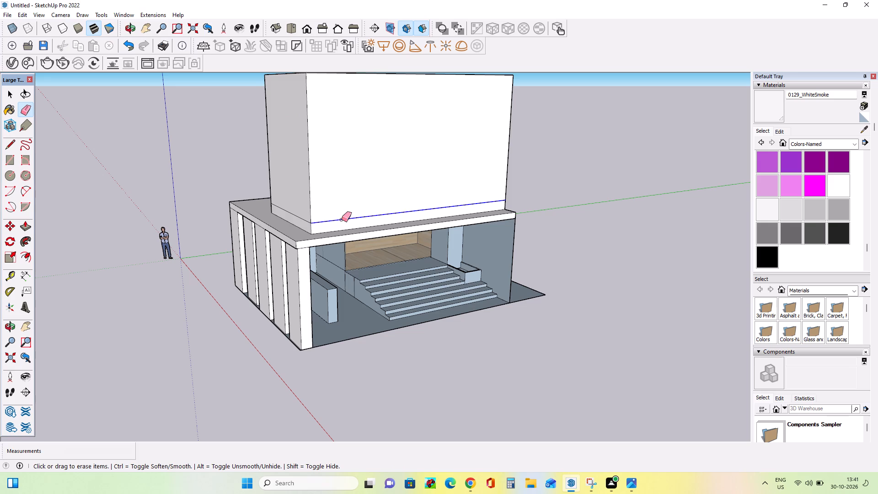
{"action": "left_click", "coordinate": [296, 217]}
Pull the small dark roof patch up about 18' 2 9/16" to the upper block's top, filling its corner notch.
{"action": "scroll", "coordinate": [257, 222], "scroll_direction": "down", "scroll_amount": 3}
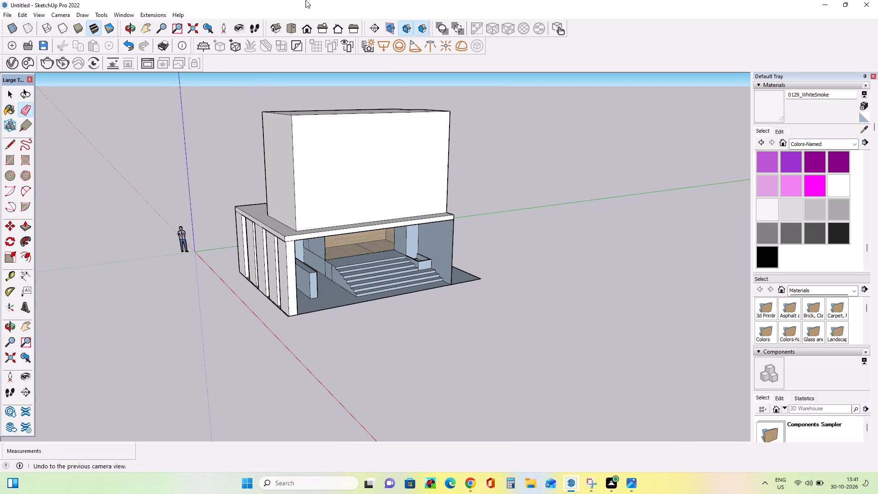
{"action": "middle_click_drag", "start_coordinate": [338, 88], "coordinate": [235, 133]}
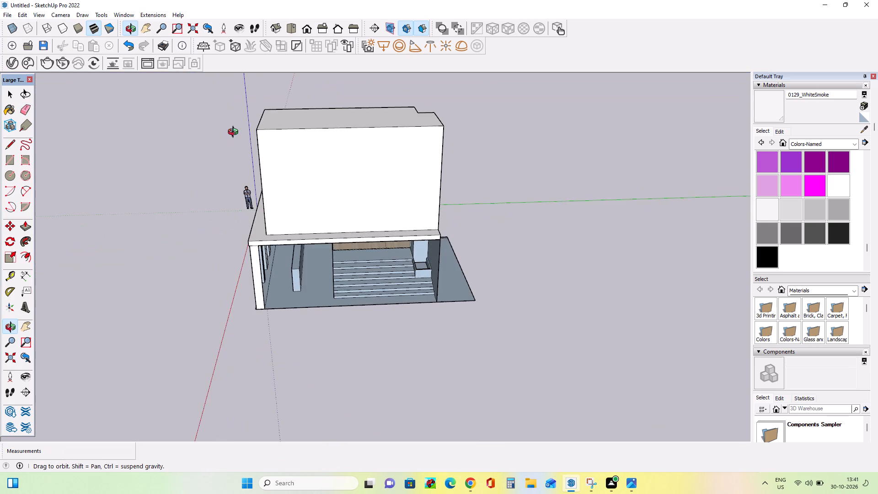
{"action": "middle_click_drag", "start_coordinate": [235, 133], "coordinate": [243, 116]}
{"action": "middle_click_drag", "start_coordinate": [257, 150], "coordinate": [260, 155]}
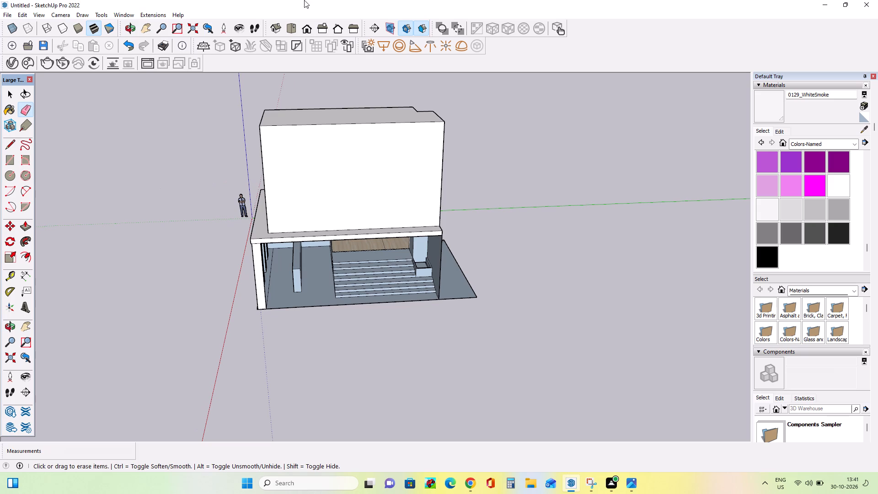
{"action": "middle_click_drag", "start_coordinate": [342, 172], "coordinate": [215, 208]}
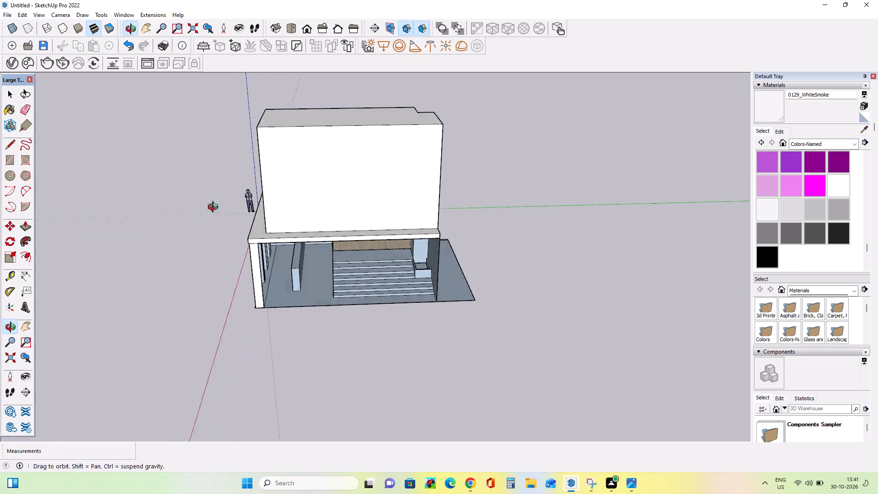
{"action": "middle_click_drag", "start_coordinate": [215, 208], "coordinate": [0, 232]}
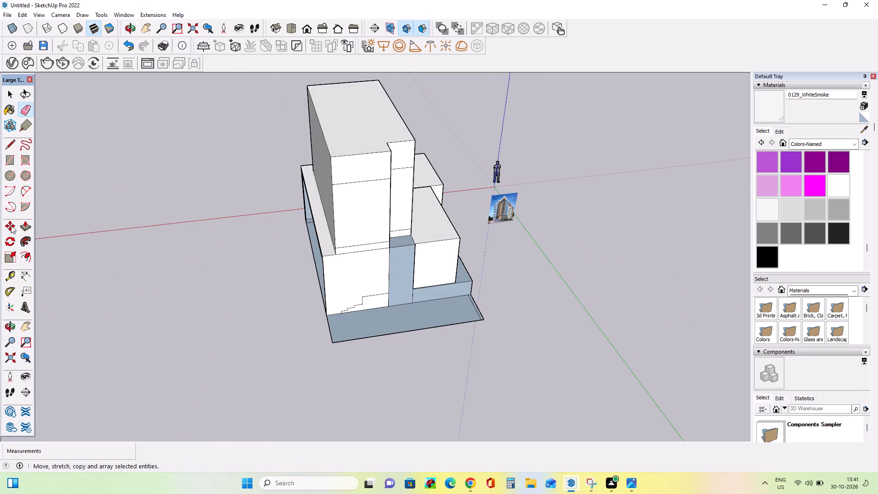
{"action": "left_click", "coordinate": [22, 226]}
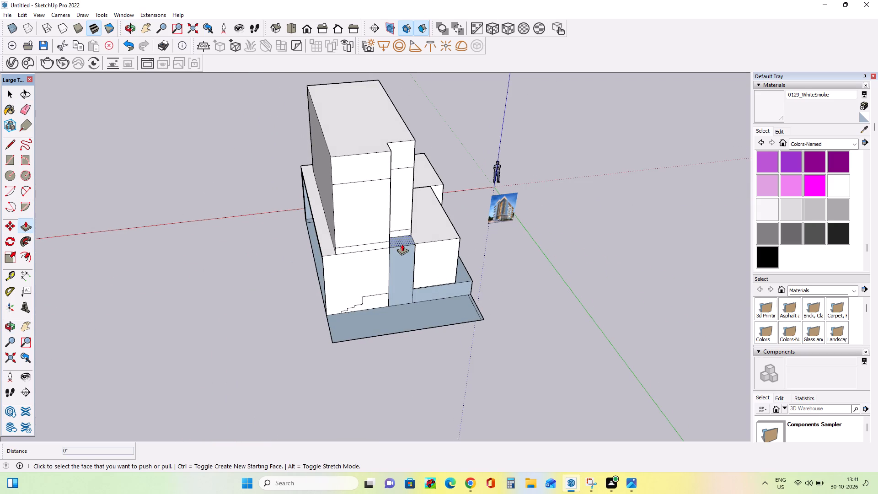
{"action": "left_click", "coordinate": [402, 244]}
{"action": "left_click", "coordinate": [381, 148]}
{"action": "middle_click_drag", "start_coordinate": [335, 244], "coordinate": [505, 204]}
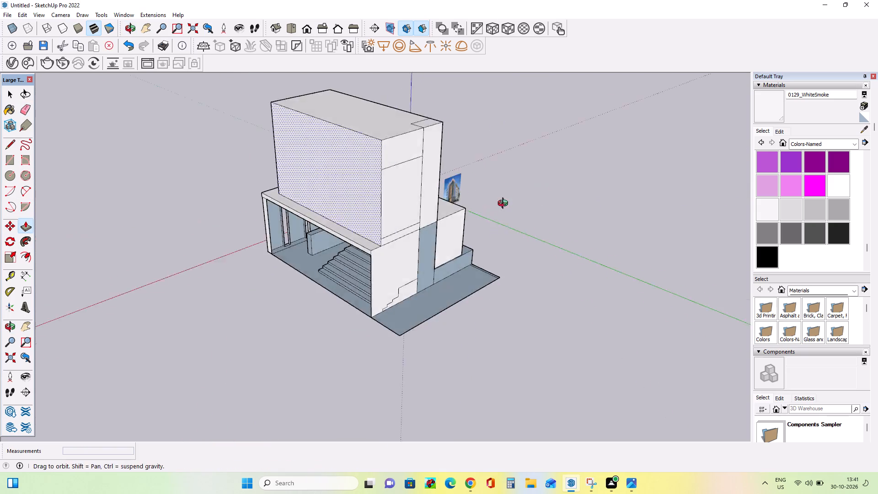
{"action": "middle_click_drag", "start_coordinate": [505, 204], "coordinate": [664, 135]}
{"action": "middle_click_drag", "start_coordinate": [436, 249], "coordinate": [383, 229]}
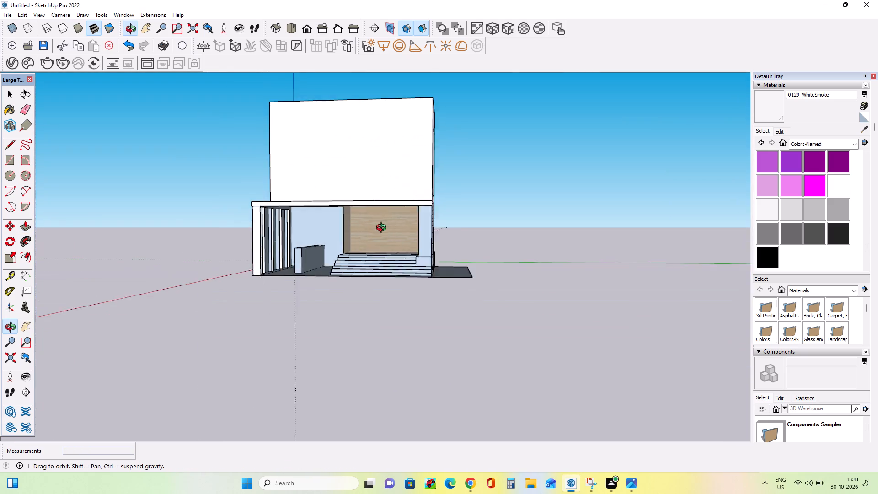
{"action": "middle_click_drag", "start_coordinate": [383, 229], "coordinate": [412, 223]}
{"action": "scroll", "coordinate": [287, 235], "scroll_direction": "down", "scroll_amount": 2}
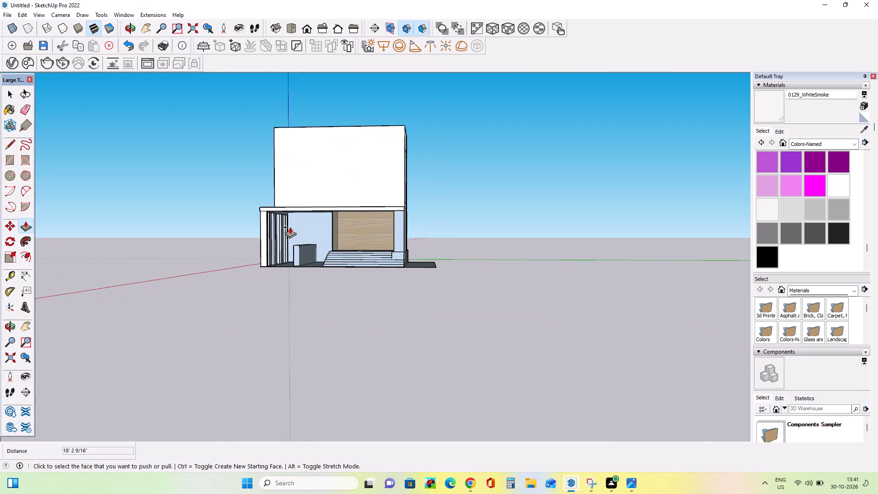
Examine the raised upper block and ground floor from the stair side, from above and from the column side.
{"action": "middle_click_drag", "start_coordinate": [305, 240], "coordinate": [309, 248]}
{"action": "middle_click_drag", "start_coordinate": [284, 258], "coordinate": [295, 266]}
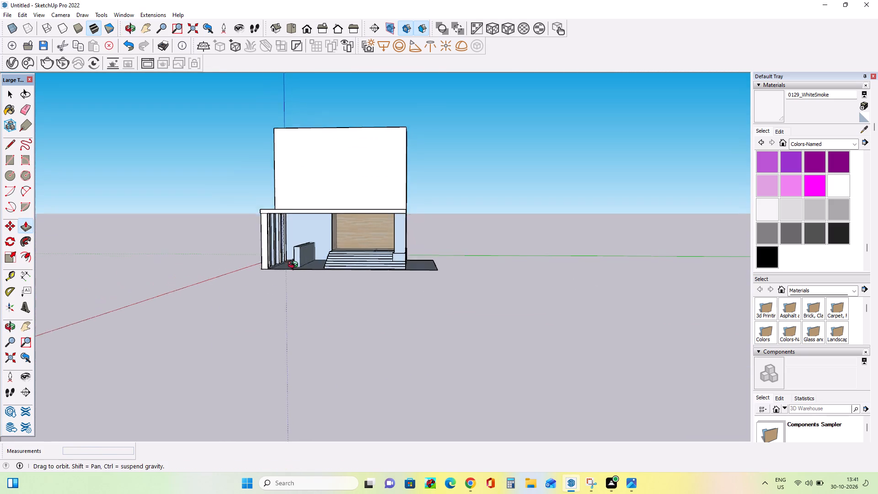
{"action": "middle_click_drag", "start_coordinate": [295, 266], "coordinate": [367, 314]}
{"action": "middle_click_drag", "start_coordinate": [293, 265], "coordinate": [304, 282]}
{"action": "middle_click_drag", "start_coordinate": [294, 259], "coordinate": [300, 267]}
{"action": "middle_click_drag", "start_coordinate": [332, 227], "coordinate": [284, 233]}
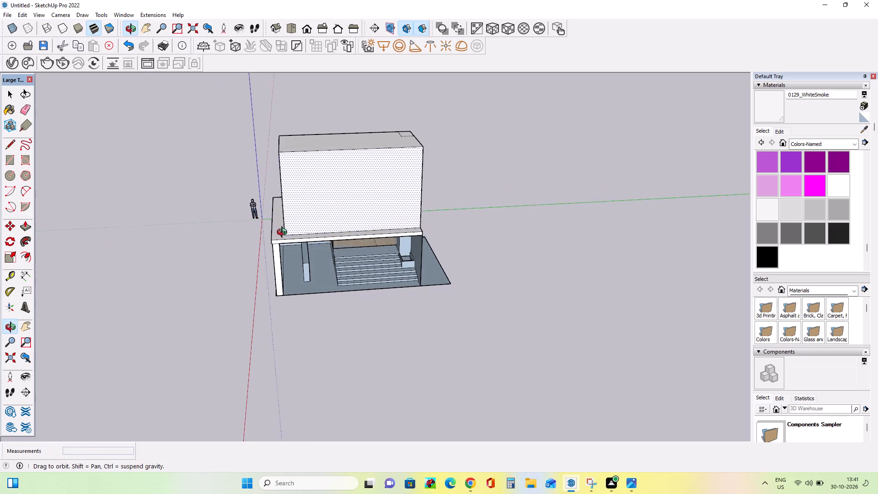
{"action": "middle_click_drag", "start_coordinate": [284, 233], "coordinate": [291, 224]}
{"action": "middle_click_drag", "start_coordinate": [256, 218], "coordinate": [417, 188]}
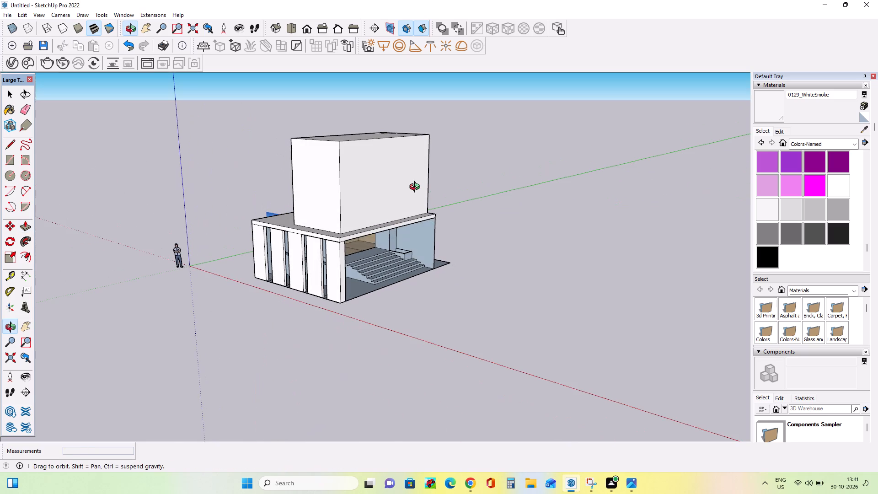
{"action": "middle_click_drag", "start_coordinate": [417, 188], "coordinate": [263, 198]}
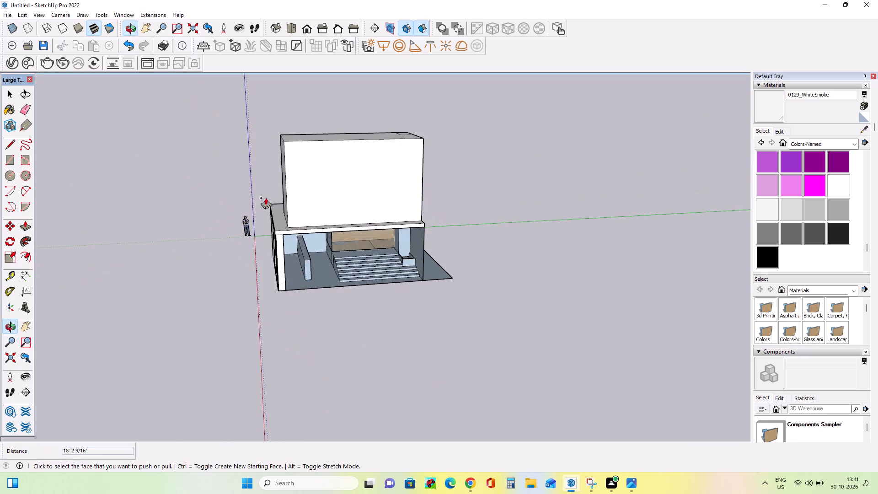
{"action": "middle_click_drag", "start_coordinate": [289, 198], "coordinate": [297, 202]}
{"action": "middle_click_drag", "start_coordinate": [332, 210], "coordinate": [325, 211]}
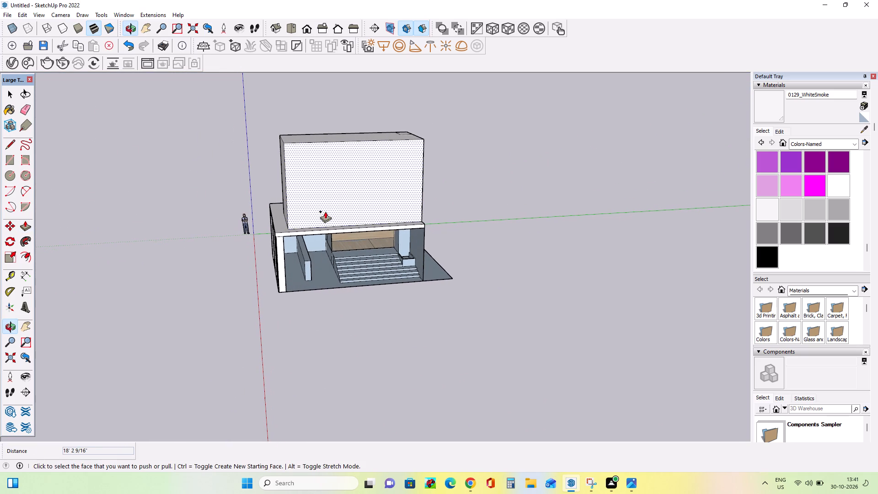
Draw a rectangle about 18' 2 9/16" square on the upper block's stair-side face, spanning from its bottom edge to its top edge.
{"action": "left_click", "coordinate": [16, 158]}
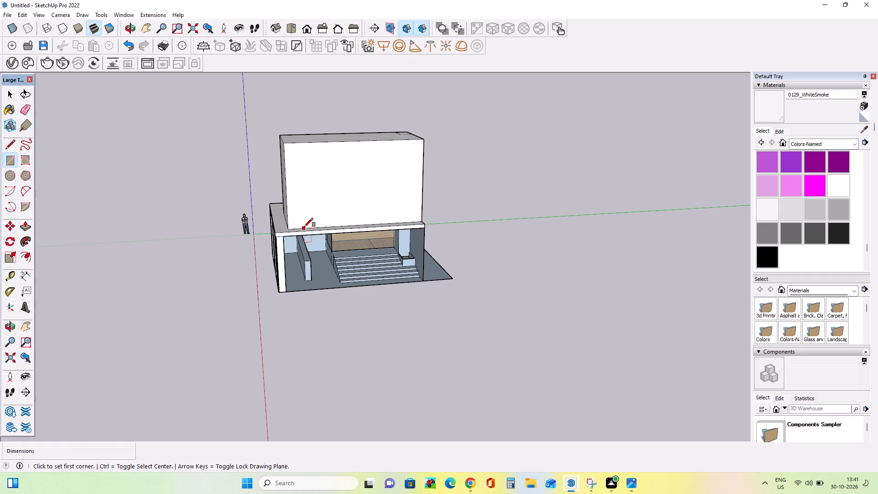
{"action": "left_click", "coordinate": [305, 226]}
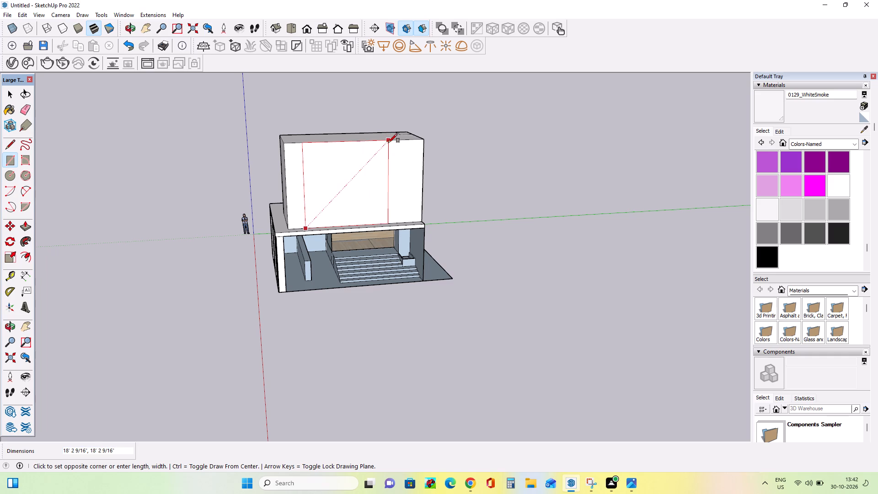
{"action": "left_click", "coordinate": [388, 143]}
{"action": "middle_click_drag", "start_coordinate": [395, 179], "coordinate": [407, 204]}
{"action": "middle_click_drag", "start_coordinate": [356, 177], "coordinate": [357, 186]}
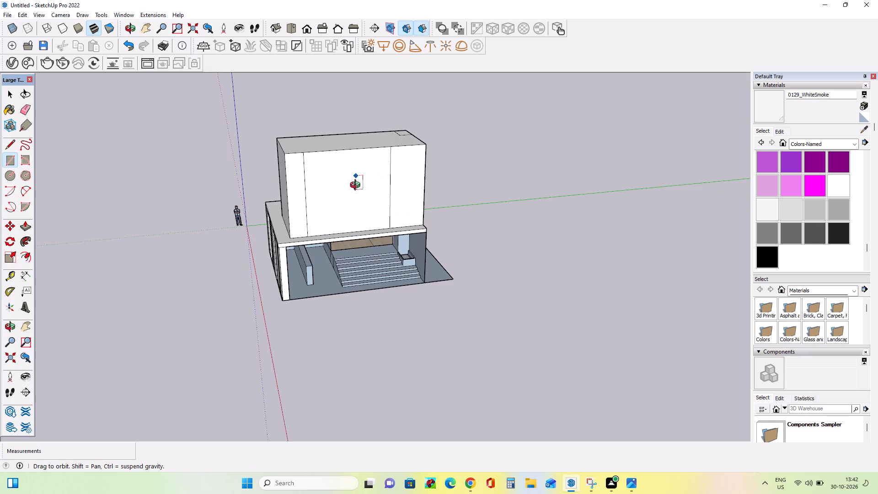
{"action": "middle_click_drag", "start_coordinate": [357, 186], "coordinate": [363, 163]}
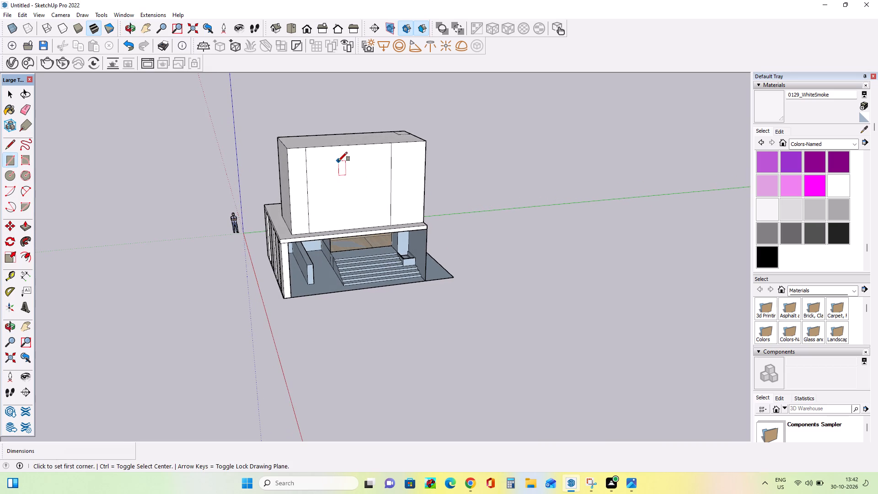
Pull the upper block's top face up in two stages, about 17' 3/16" and 2' 7 15/16".
{"action": "left_click", "coordinate": [29, 222]}
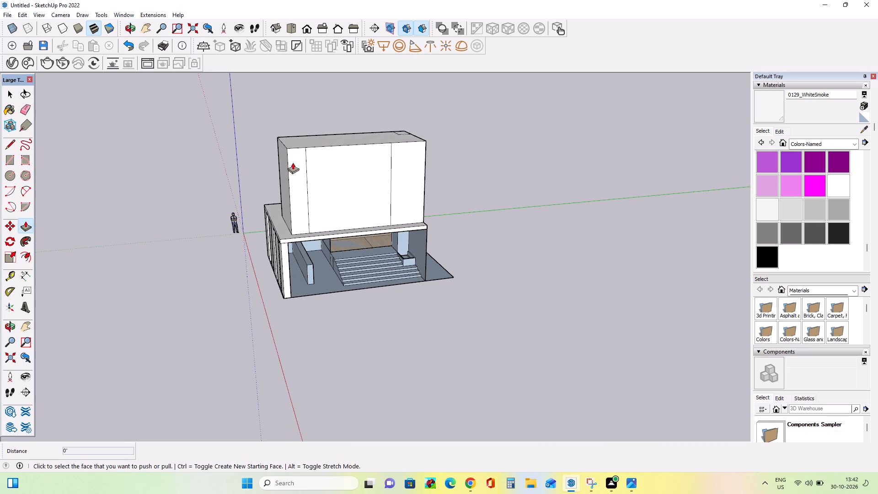
{"action": "left_click_drag", "start_coordinate": [313, 142], "coordinate": [329, 71]}
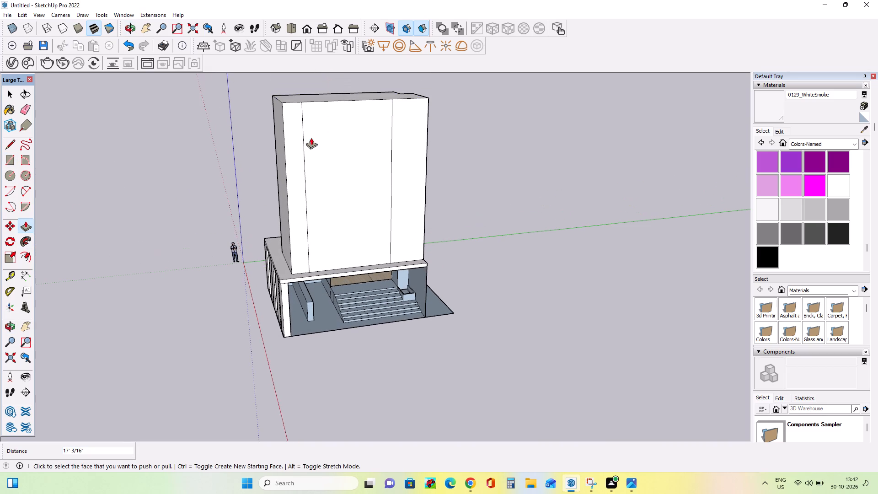
{"action": "left_click_drag", "start_coordinate": [321, 96], "coordinate": [323, 83]}
Pull the upper block's column-side face outward about 11 15/16".
{"action": "middle_click_drag", "start_coordinate": [334, 195], "coordinate": [328, 181]}
{"action": "middle_click_drag", "start_coordinate": [313, 202], "coordinate": [321, 194]}
{"action": "middle_click_drag", "start_coordinate": [284, 231], "coordinate": [292, 235]}
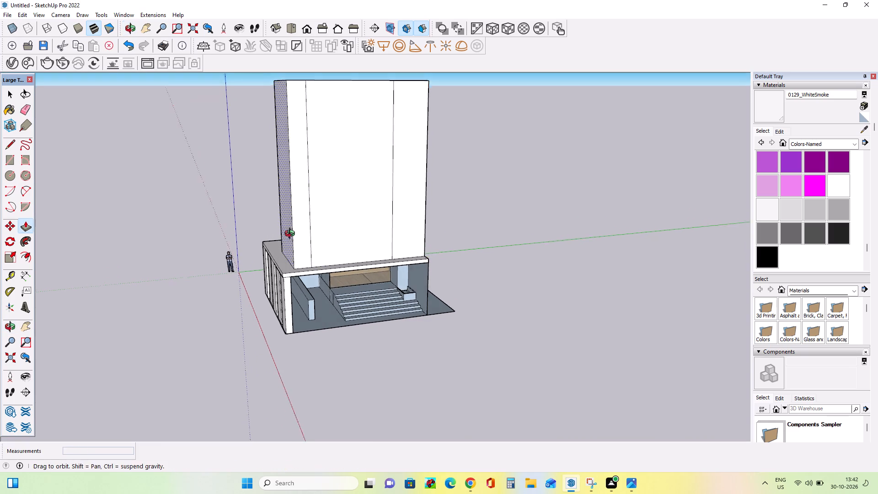
{"action": "middle_click_drag", "start_coordinate": [292, 235], "coordinate": [295, 237]}
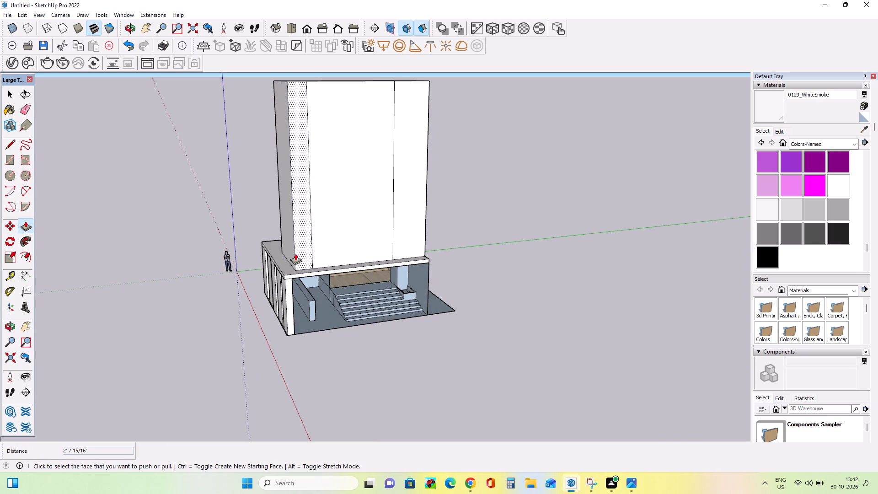
{"action": "left_click_drag", "start_coordinate": [289, 253], "coordinate": [283, 253]}
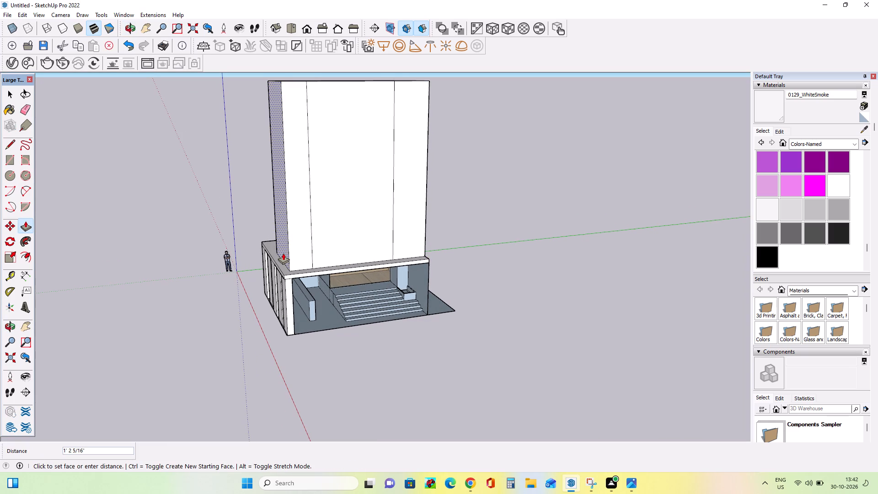
{"action": "left_click_drag", "start_coordinate": [283, 253], "coordinate": [284, 253]}
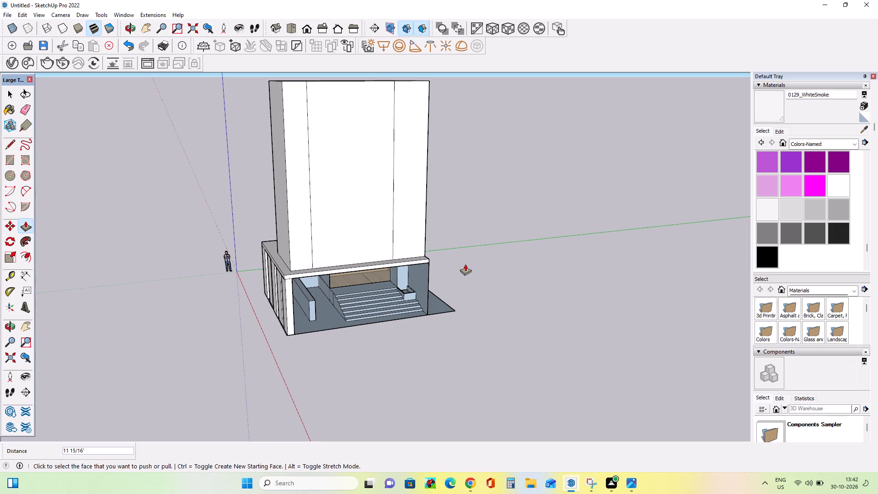
Replace the stair-side face's vertical divider nearest the columns with a new top-to-bottom line set slightly further in.
{"action": "middle_click_drag", "start_coordinate": [332, 265], "coordinate": [337, 268]}
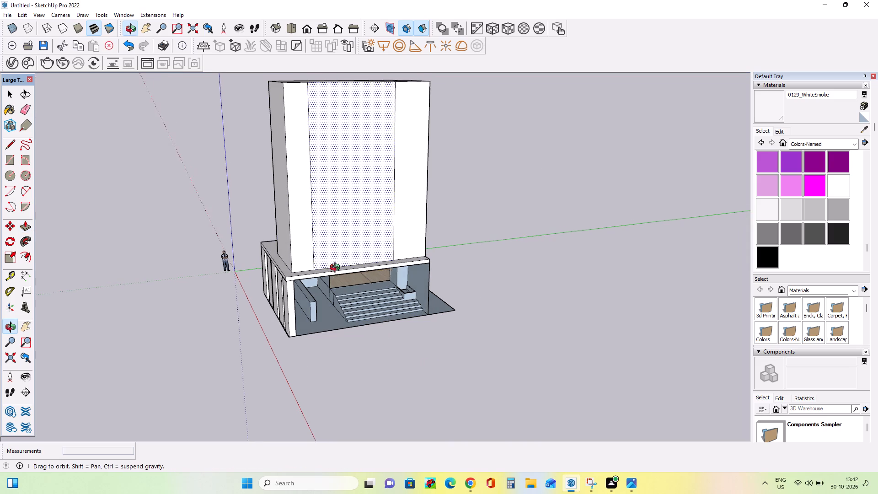
{"action": "middle_click_drag", "start_coordinate": [337, 268], "coordinate": [335, 278]}
{"action": "scroll", "coordinate": [327, 297], "scroll_direction": "down", "scroll_amount": 2}
{"action": "middle_click_drag", "start_coordinate": [327, 298], "coordinate": [316, 299]}
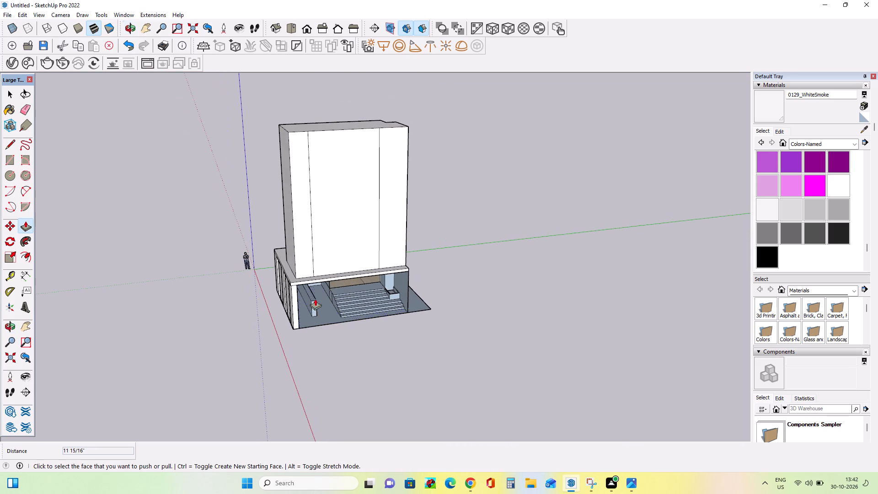
{"action": "left_click", "coordinate": [16, 140]}
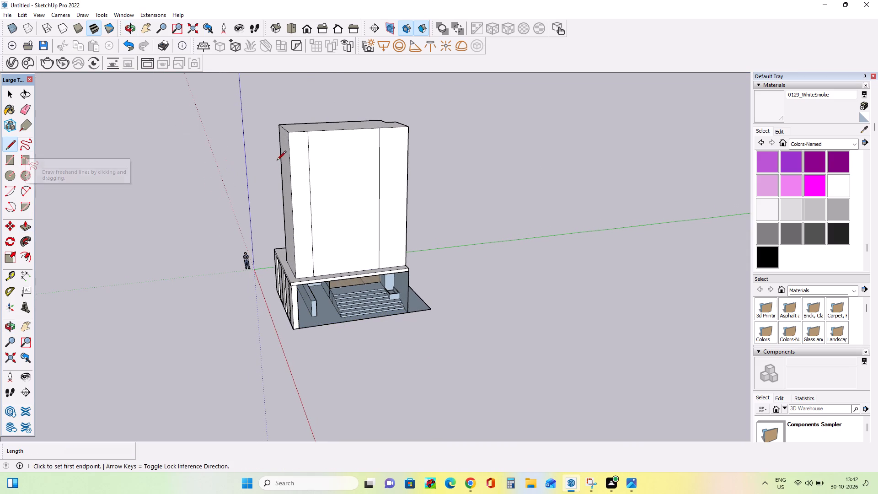
{"action": "left_click", "coordinate": [316, 132]}
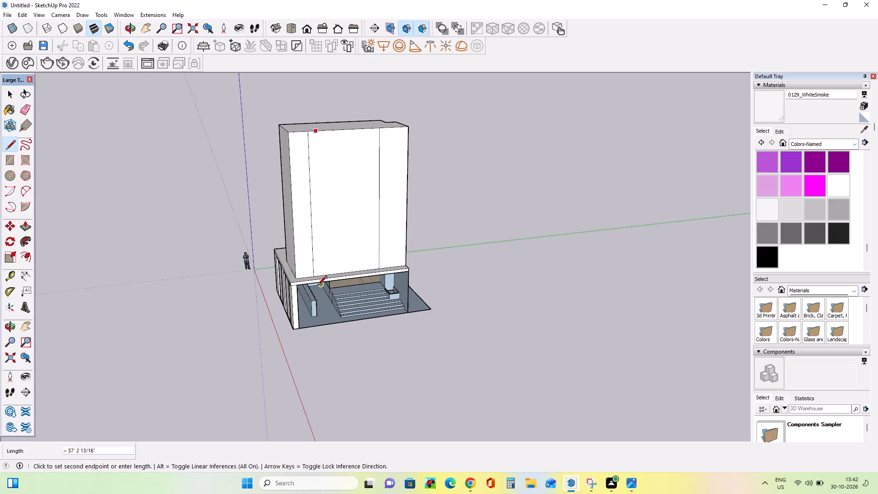
{"action": "scroll", "coordinate": [319, 277], "scroll_direction": "up", "scroll_amount": 6}
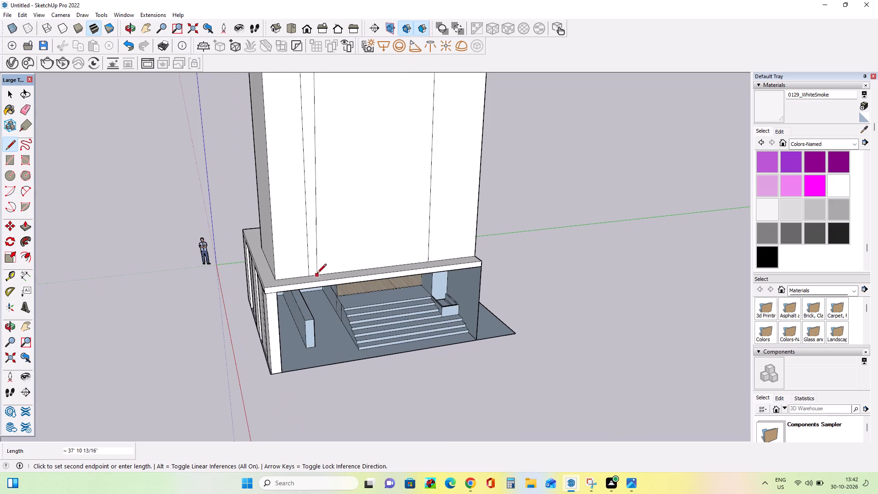
{"action": "left_click", "coordinate": [324, 273]}
{"action": "scroll", "coordinate": [325, 290], "scroll_direction": "down", "scroll_amount": 3}
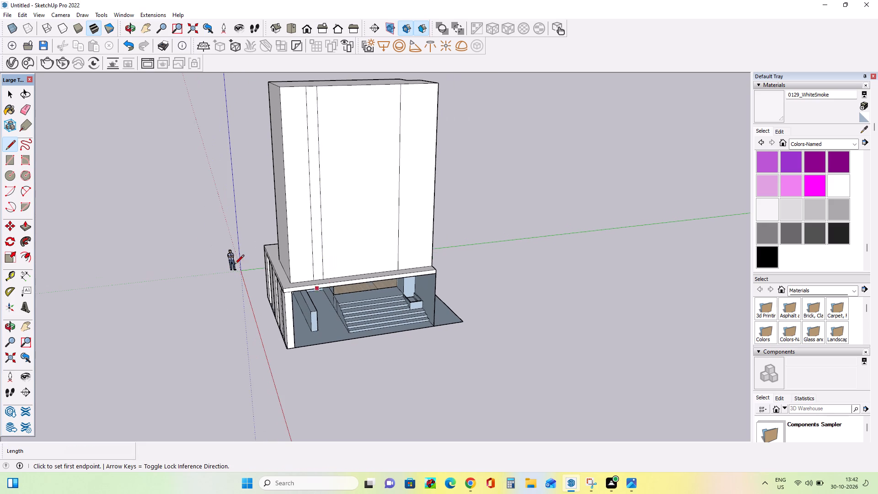
{"action": "left_click", "coordinate": [23, 109]}
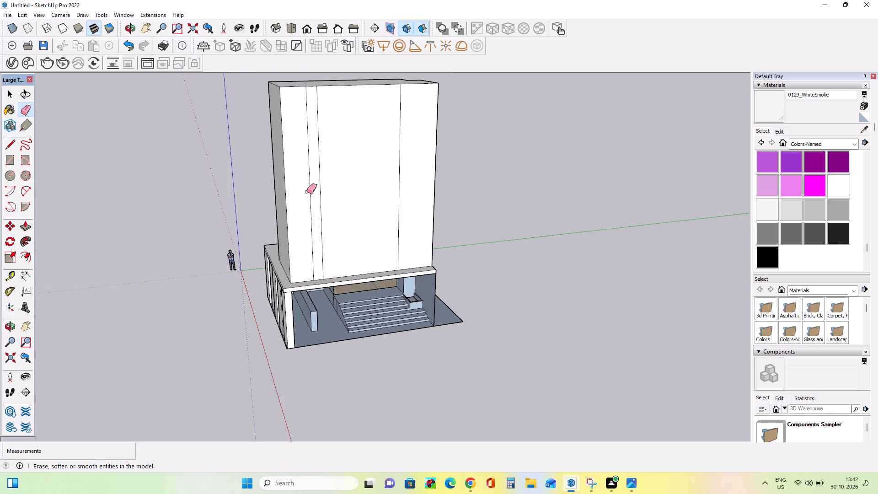
{"action": "left_click", "coordinate": [309, 192]}
Offset the edges of the narrow strip beside the column-side corner inward on the stair-side face, forming a thin frame.
{"action": "scroll", "coordinate": [303, 262], "scroll_direction": "down", "scroll_amount": 3}
{"action": "middle_click_drag", "start_coordinate": [367, 278], "coordinate": [361, 280]}
{"action": "middle_click_drag", "start_coordinate": [267, 289], "coordinate": [377, 285]}
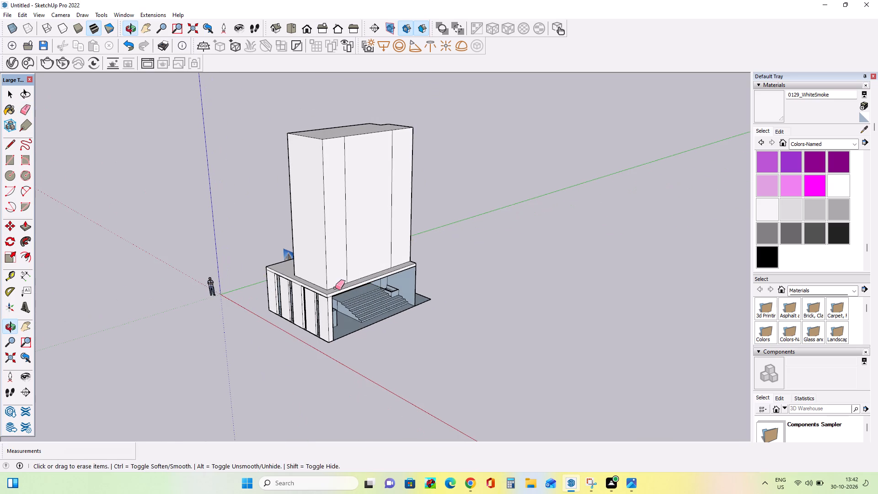
{"action": "middle_click_drag", "start_coordinate": [312, 289], "coordinate": [364, 292]}
{"action": "middle_click_drag", "start_coordinate": [308, 281], "coordinate": [321, 291]}
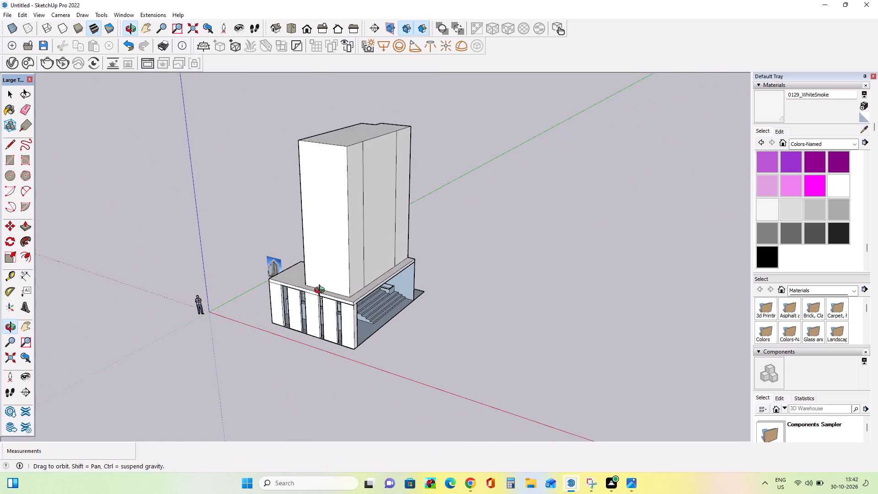
{"action": "middle_click_drag", "start_coordinate": [321, 291], "coordinate": [329, 302]}
{"action": "middle_click_drag", "start_coordinate": [383, 250], "coordinate": [294, 282]}
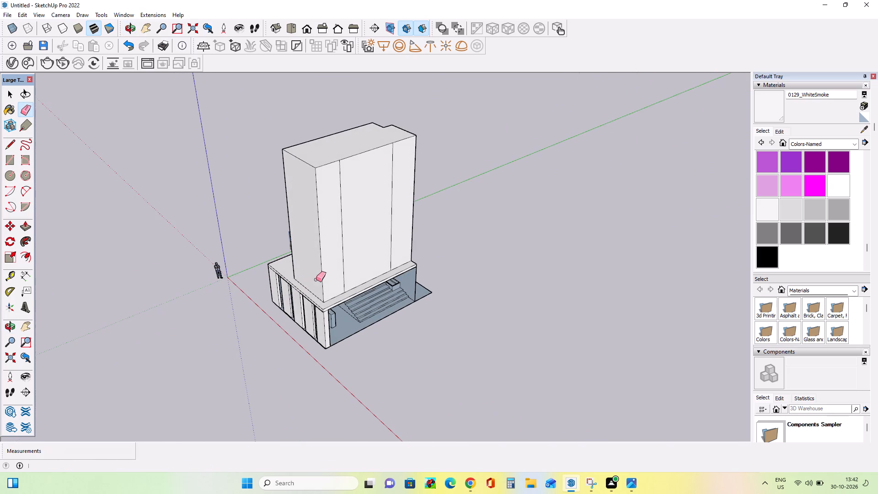
{"action": "middle_click_drag", "start_coordinate": [306, 300], "coordinate": [301, 272]}
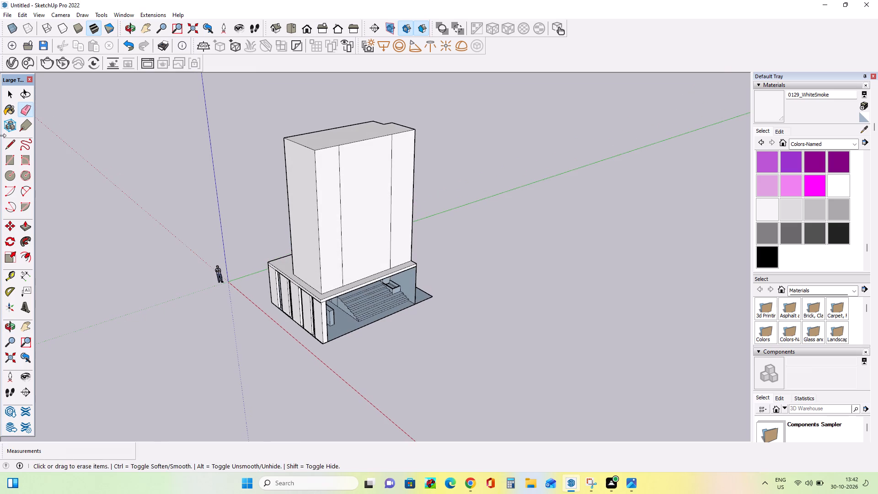
{"action": "left_click", "coordinate": [29, 250]}
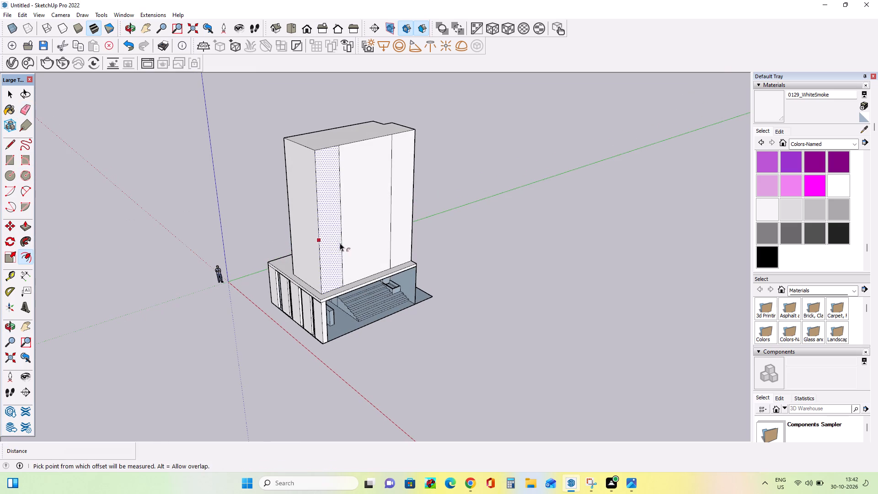
{"action": "left_click_drag", "start_coordinate": [333, 248], "coordinate": [343, 245]}
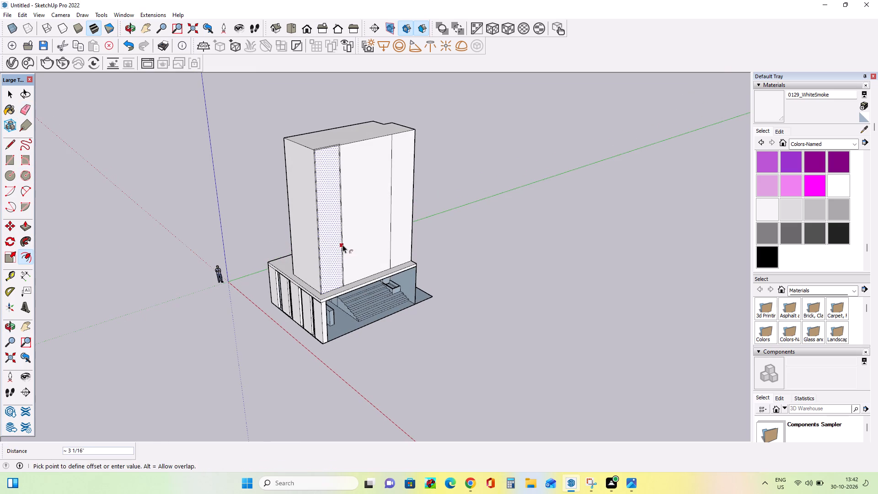
{"action": "left_click_drag", "start_coordinate": [343, 245], "coordinate": [340, 246]}
Push the framed strip's inner panel inward about 8 7/16" to recess it behind the thin frame.
{"action": "middle_click_drag", "start_coordinate": [340, 235], "coordinate": [337, 223]}
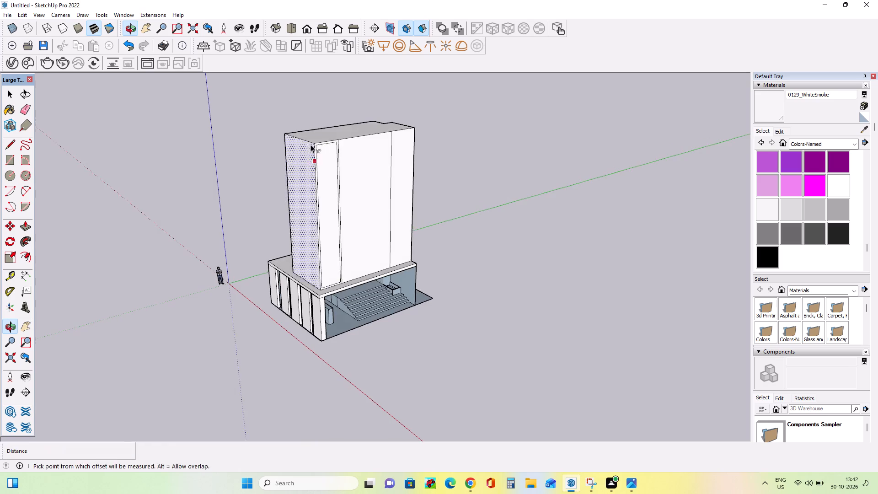
{"action": "scroll", "coordinate": [308, 135], "scroll_direction": "up", "scroll_amount": 5}
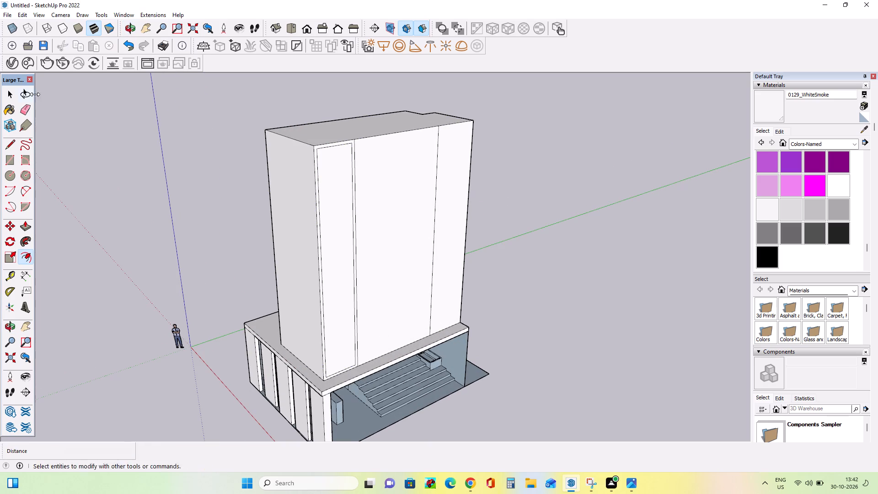
{"action": "left_click", "coordinate": [12, 147]}
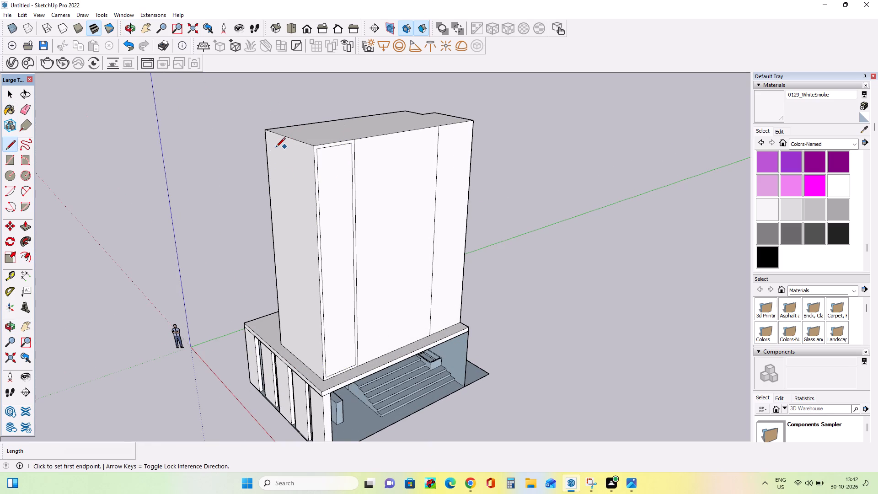
{"action": "scroll", "coordinate": [276, 148], "scroll_direction": "up", "scroll_amount": 3}
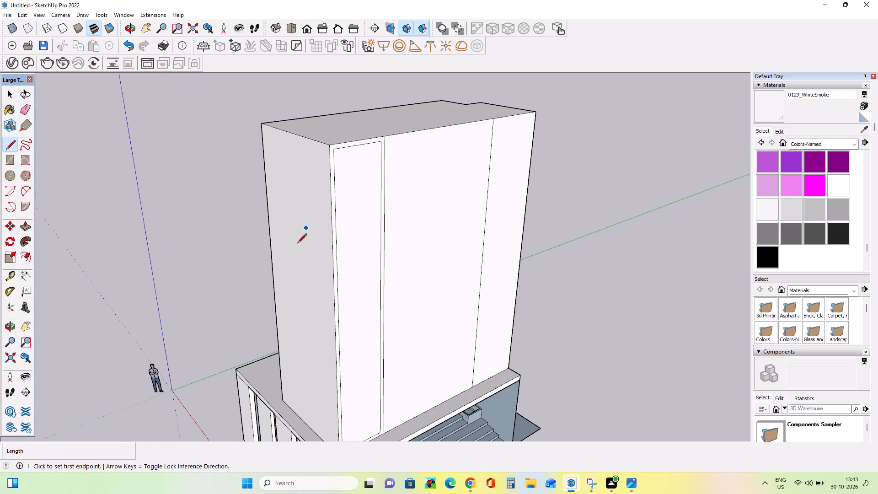
{"action": "left_click", "coordinate": [27, 227]}
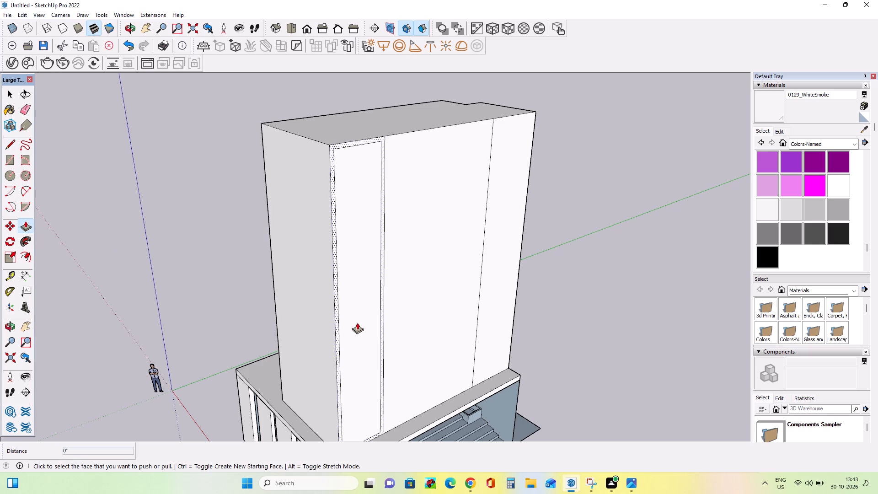
{"action": "left_click", "coordinate": [361, 325]}
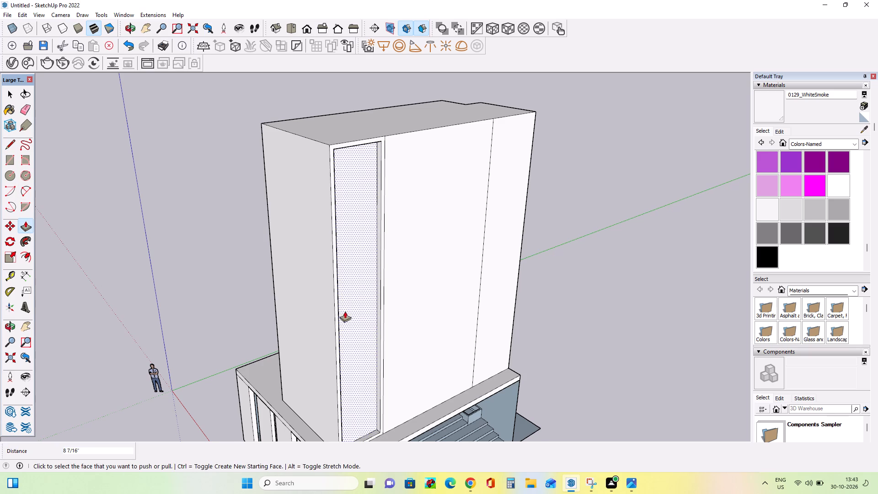
{"action": "middle_click_drag", "start_coordinate": [345, 311], "coordinate": [298, 298]}
{"action": "scroll", "coordinate": [305, 244], "scroll_direction": "up", "scroll_amount": 3}
{"action": "middle_click_drag", "start_coordinate": [306, 273], "coordinate": [306, 279]}
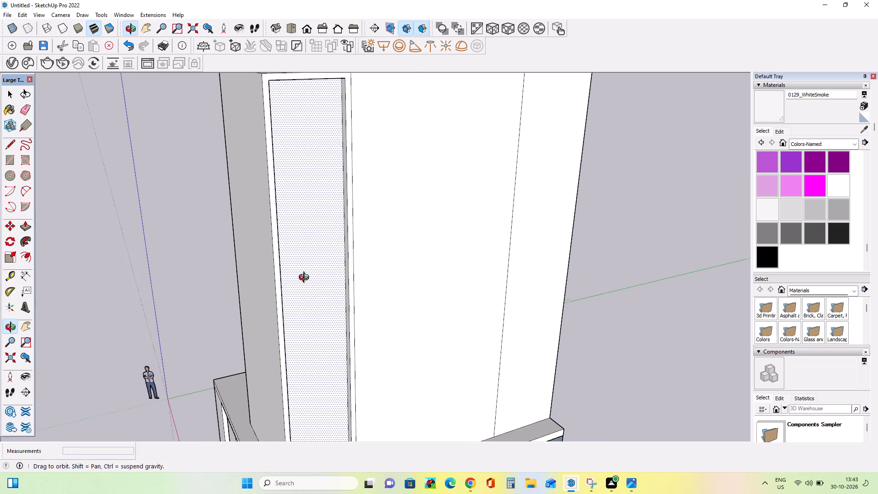
Draw a short line about 5 9/16" long from the recessed panel's inner upper corner across the thin frame to the vertical divider.
{"action": "middle_click_drag", "start_coordinate": [306, 279], "coordinate": [306, 298]}
{"action": "scroll", "coordinate": [321, 199], "scroll_direction": "up", "scroll_amount": 2}
{"action": "middle_click_drag", "start_coordinate": [321, 200], "coordinate": [302, 206]}
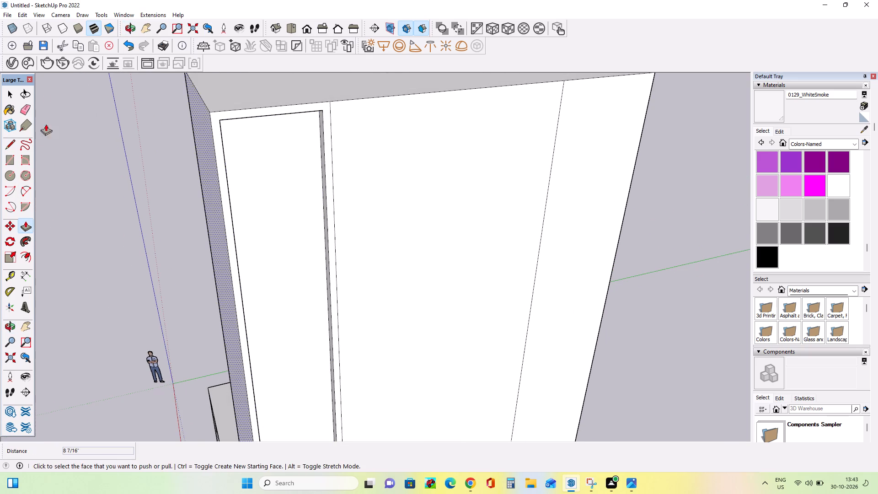
{"action": "left_click", "coordinate": [10, 140]}
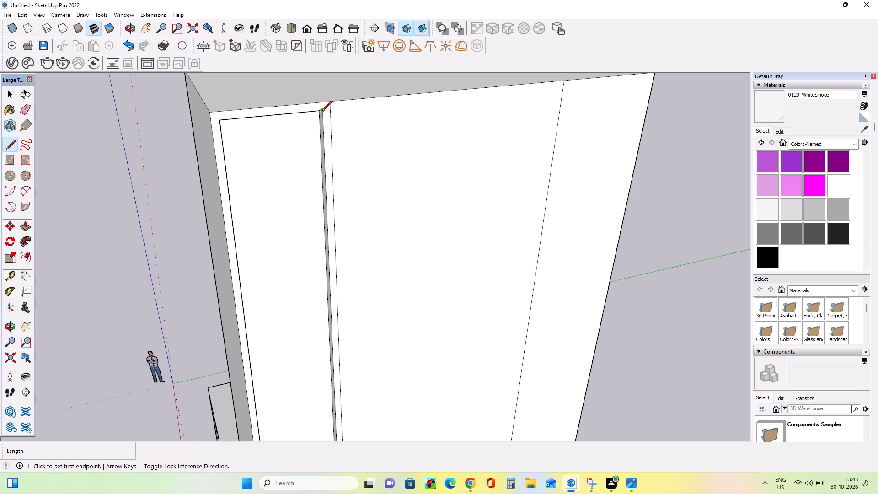
{"action": "left_click", "coordinate": [322, 112]}
{"action": "left_click", "coordinate": [331, 111]}
Push the recess's side wall farthest from the column-side corner about 5 9/16", extending the recess to the vertical divider.
{"action": "middle_click_drag", "start_coordinate": [258, 189], "coordinate": [266, 177]}
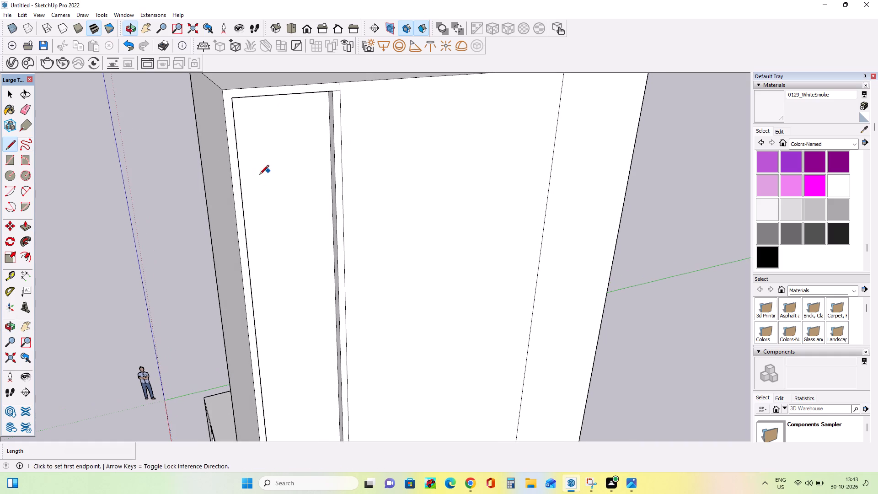
{"action": "left_click", "coordinate": [26, 225]}
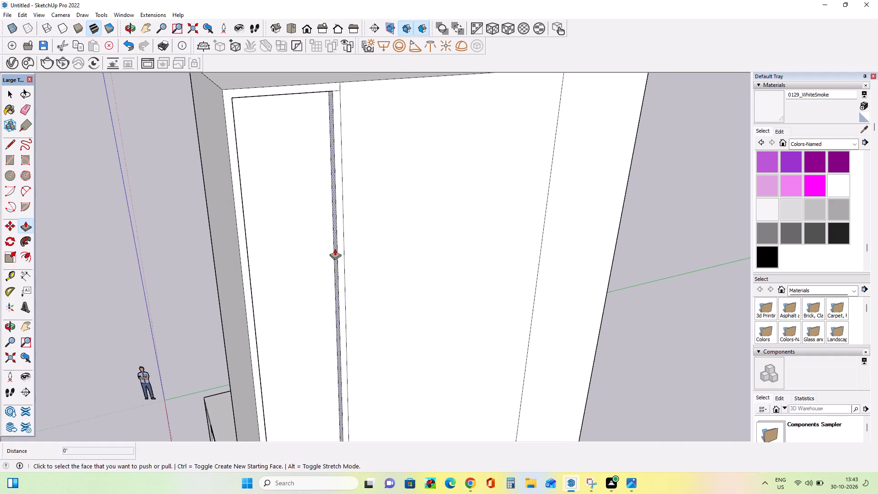
{"action": "left_click_drag", "start_coordinate": [335, 248], "coordinate": [343, 247]}
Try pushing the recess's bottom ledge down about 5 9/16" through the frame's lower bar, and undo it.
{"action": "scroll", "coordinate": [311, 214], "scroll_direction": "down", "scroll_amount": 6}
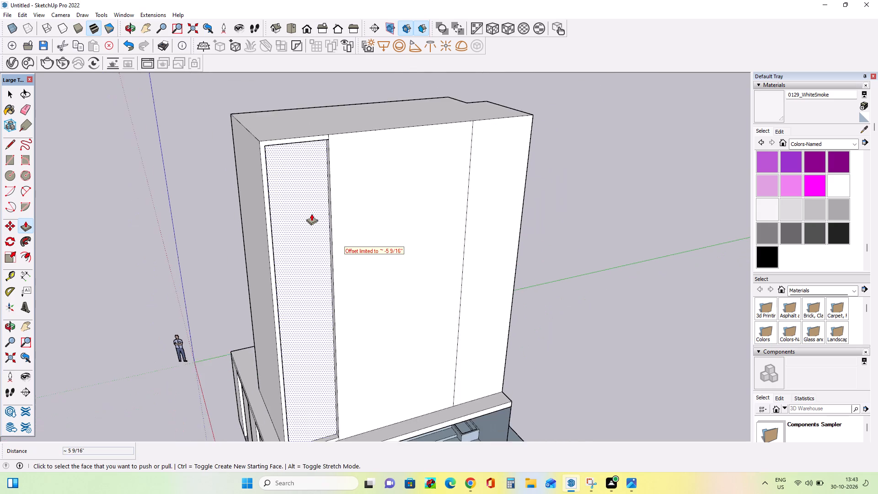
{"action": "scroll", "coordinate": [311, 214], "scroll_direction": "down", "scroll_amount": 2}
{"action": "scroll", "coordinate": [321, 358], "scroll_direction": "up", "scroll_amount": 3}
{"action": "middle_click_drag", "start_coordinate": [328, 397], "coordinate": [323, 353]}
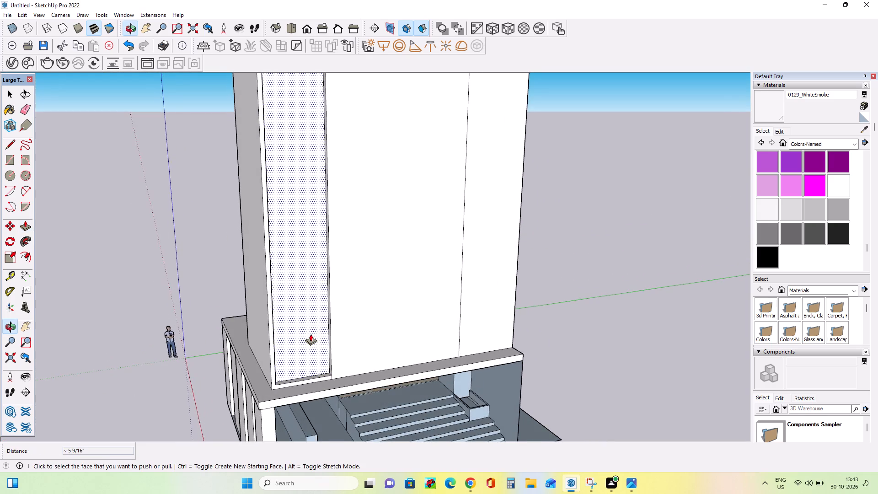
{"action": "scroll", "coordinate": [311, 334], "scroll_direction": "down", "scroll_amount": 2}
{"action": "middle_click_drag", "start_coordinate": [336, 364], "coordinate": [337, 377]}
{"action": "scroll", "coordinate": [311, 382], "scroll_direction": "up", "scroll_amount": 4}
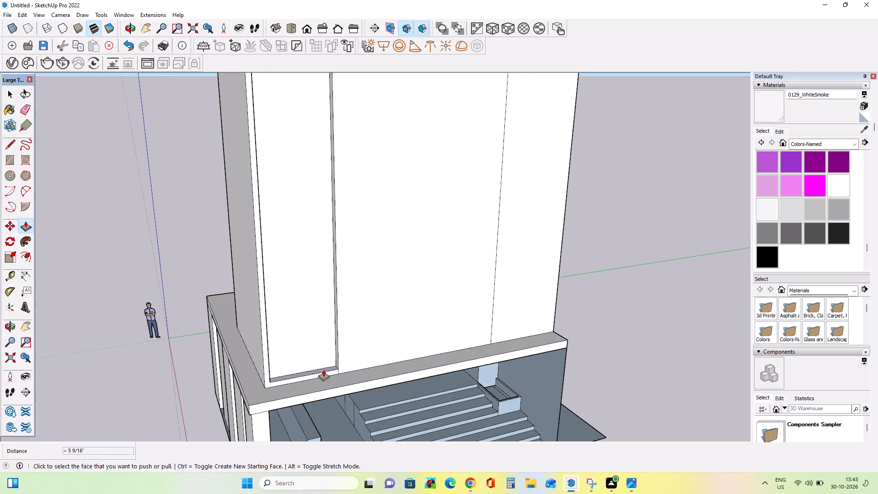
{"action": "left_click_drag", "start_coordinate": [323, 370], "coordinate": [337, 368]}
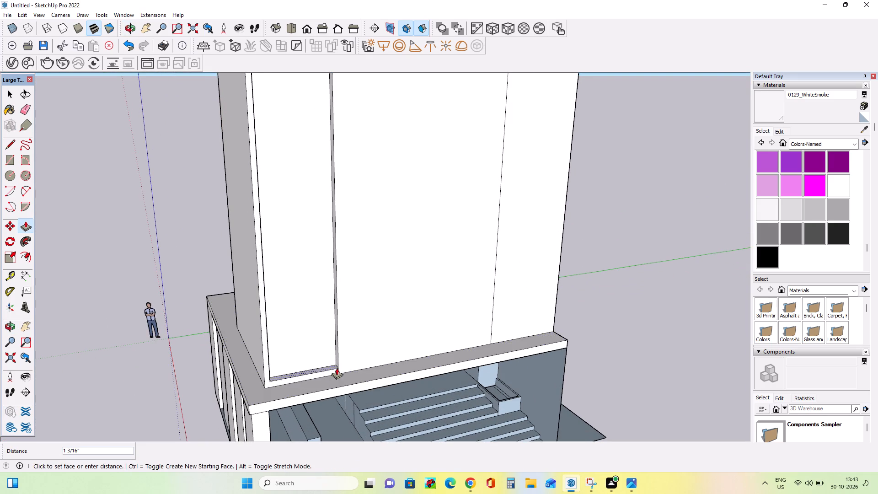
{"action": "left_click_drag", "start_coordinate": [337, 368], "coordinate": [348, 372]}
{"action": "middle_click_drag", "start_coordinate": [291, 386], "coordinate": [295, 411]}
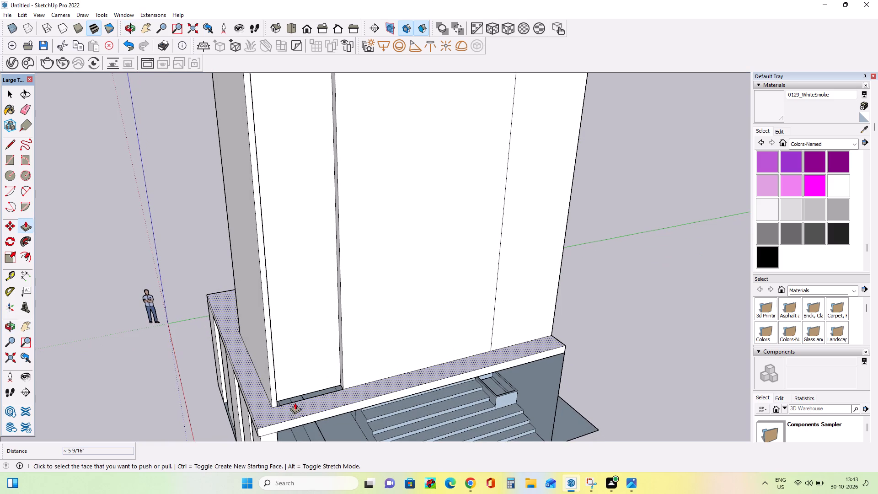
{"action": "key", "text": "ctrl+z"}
Push the recess's bottom ledge down about 2 3/4" to thin the frame's lower bar.
{"action": "scroll", "coordinate": [296, 395], "scroll_direction": "up", "scroll_amount": 3}
{"action": "left_click", "coordinate": [296, 394]}
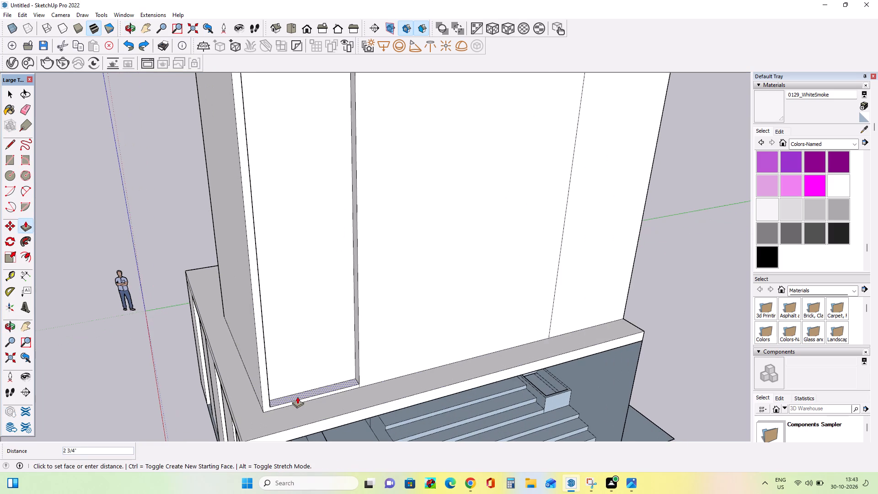
{"action": "scroll", "coordinate": [280, 381], "scroll_direction": "down", "scroll_amount": 3}
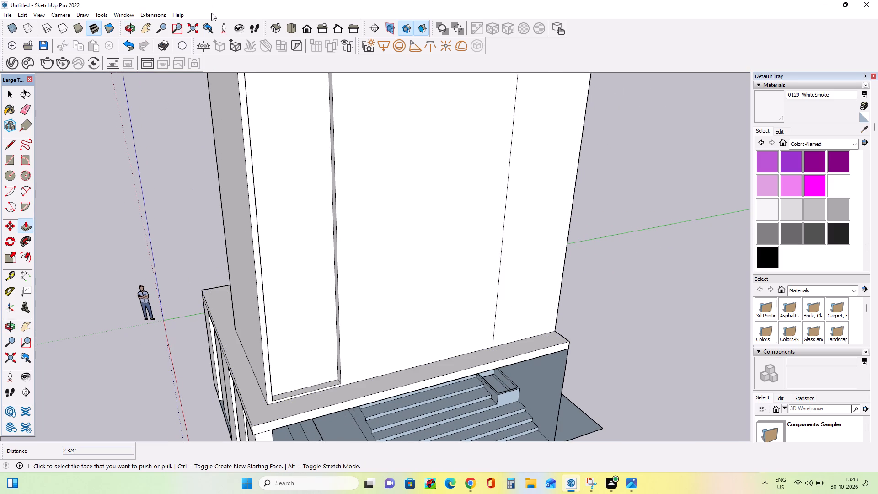
Pull the remaining three-sided frame around the recess outward about 8 7/16" from the stair-side face.
{"action": "scroll", "coordinate": [225, 48], "scroll_direction": "down", "scroll_amount": 5}
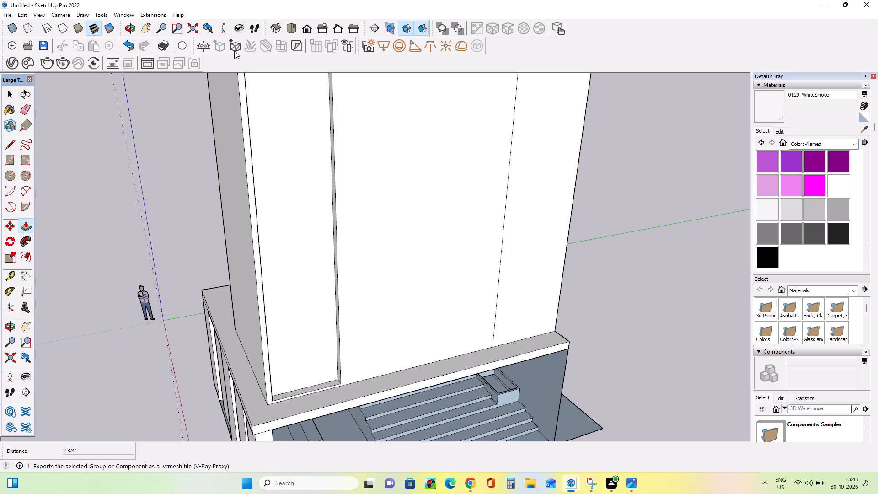
{"action": "scroll", "coordinate": [305, 95], "scroll_direction": "down", "scroll_amount": 2}
{"action": "scroll", "coordinate": [320, 228], "scroll_direction": "down", "scroll_amount": 10}
{"action": "scroll", "coordinate": [302, 123], "scroll_direction": "up", "scroll_amount": 9}
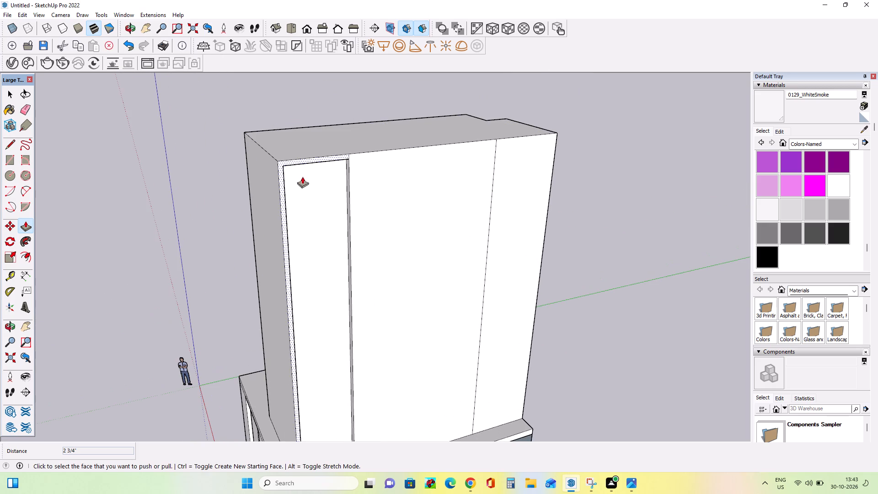
{"action": "scroll", "coordinate": [315, 153], "scroll_direction": "up", "scroll_amount": 3}
{"action": "left_click_drag", "start_coordinate": [328, 161], "coordinate": [330, 166]}
Divide the tower's roof with two straight lines running from the stair-side face's vertical divisions to the opposite roof edge.
{"action": "scroll", "coordinate": [274, 188], "scroll_direction": "down", "scroll_amount": 7}
{"action": "middle_click_drag", "start_coordinate": [339, 194], "coordinate": [447, 174]}
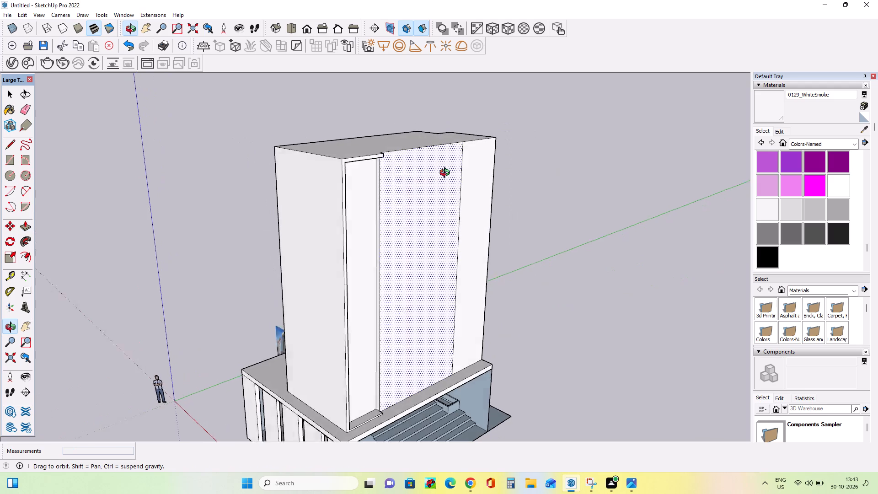
{"action": "middle_click_drag", "start_coordinate": [447, 174], "coordinate": [326, 189]}
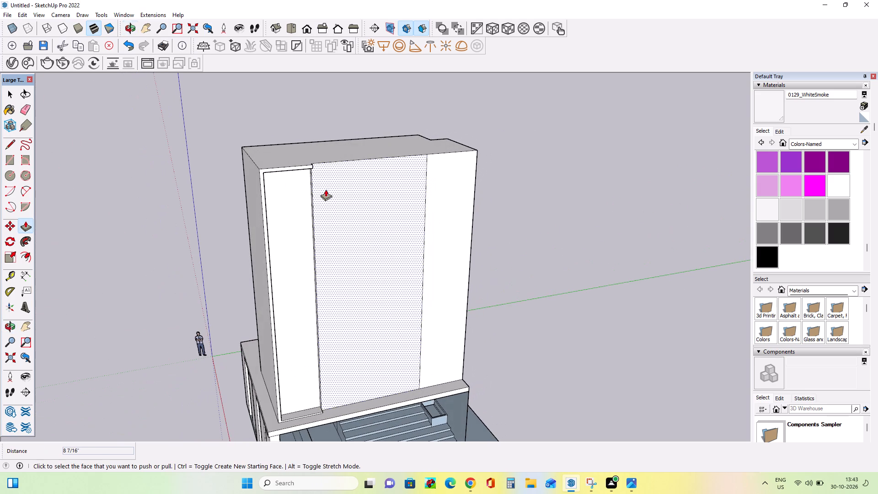
{"action": "middle_click_drag", "start_coordinate": [332, 206], "coordinate": [337, 242]}
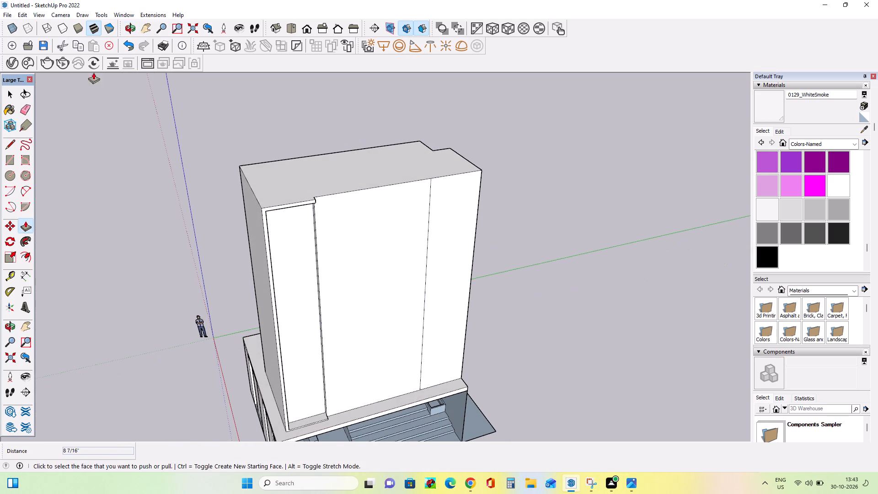
{"action": "left_click", "coordinate": [5, 143]}
{"action": "left_click", "coordinate": [316, 195]}
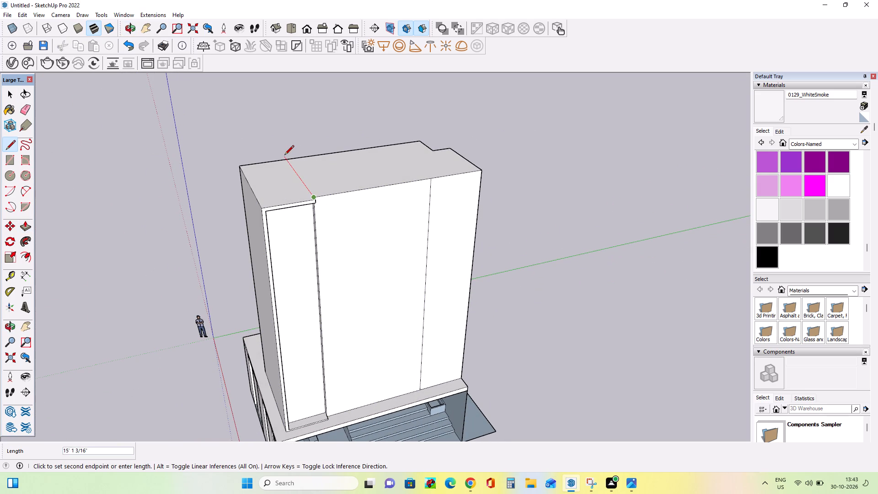
{"action": "left_click", "coordinate": [287, 160]}
{"action": "middle_click_drag", "start_coordinate": [368, 211], "coordinate": [370, 225]}
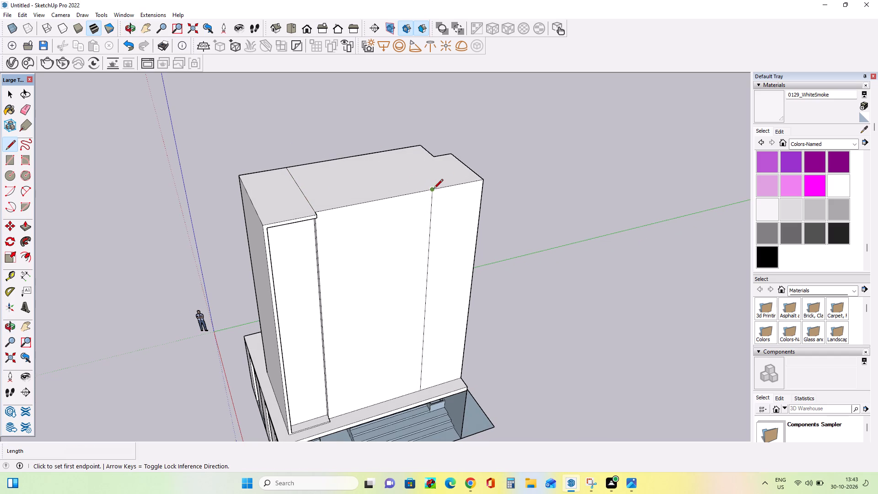
{"action": "left_click", "coordinate": [432, 189]}
{"action": "left_click", "coordinate": [392, 151]}
Pull the roof's middle section up about 4' 11 13/16", raise it another 7", and lift it slightly more.
{"action": "middle_click_drag", "start_coordinate": [417, 233], "coordinate": [419, 220]}
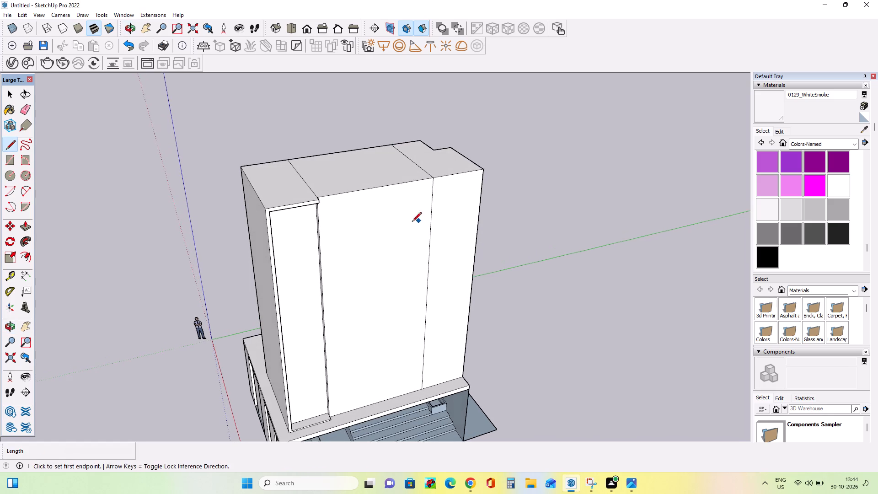
{"action": "middle_click_drag", "start_coordinate": [350, 231], "coordinate": [353, 236]}
{"action": "left_click", "coordinate": [25, 226]}
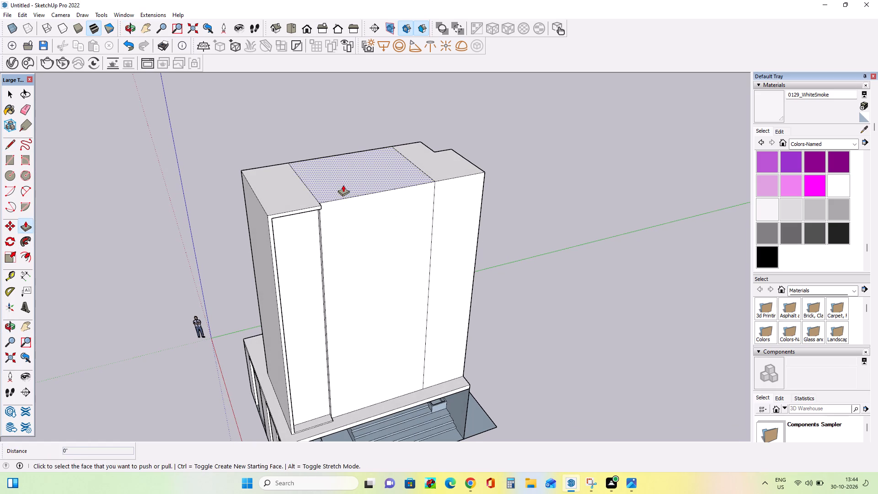
{"action": "left_click_drag", "start_coordinate": [343, 185], "coordinate": [337, 149]}
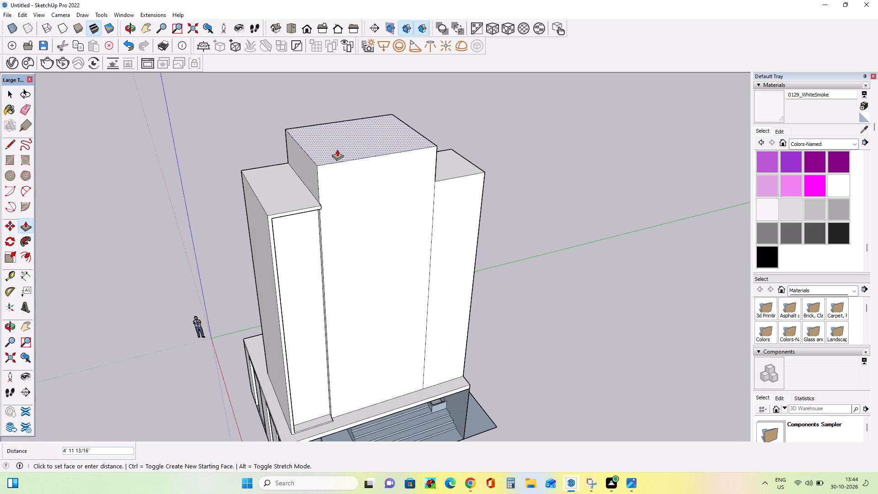
{"action": "middle_click_drag", "start_coordinate": [349, 190], "coordinate": [337, 150]}
{"action": "left_click_drag", "start_coordinate": [324, 116], "coordinate": [324, 112]}
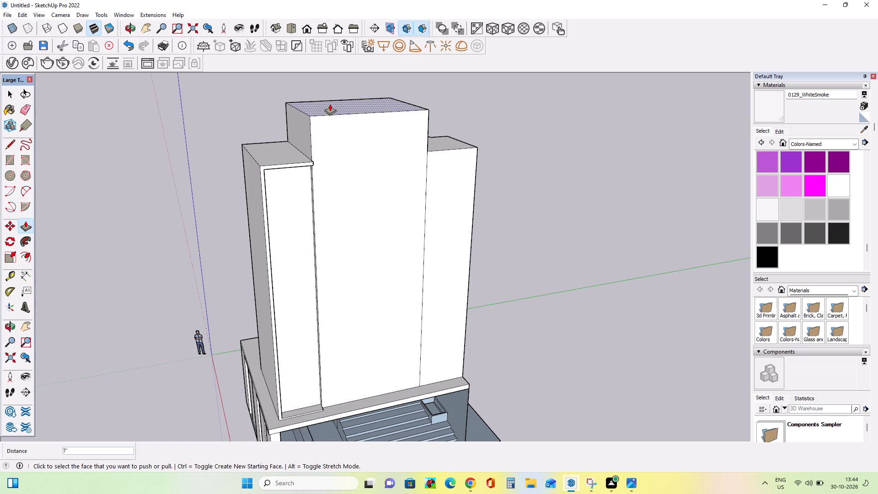
{"action": "left_click_drag", "start_coordinate": [330, 109], "coordinate": [329, 105]}
Draw a full-width rectangle about 1' 1 3/8" high along the top of the raised middle section's stair-side face.
{"action": "middle_click_drag", "start_coordinate": [287, 150], "coordinate": [292, 152]}
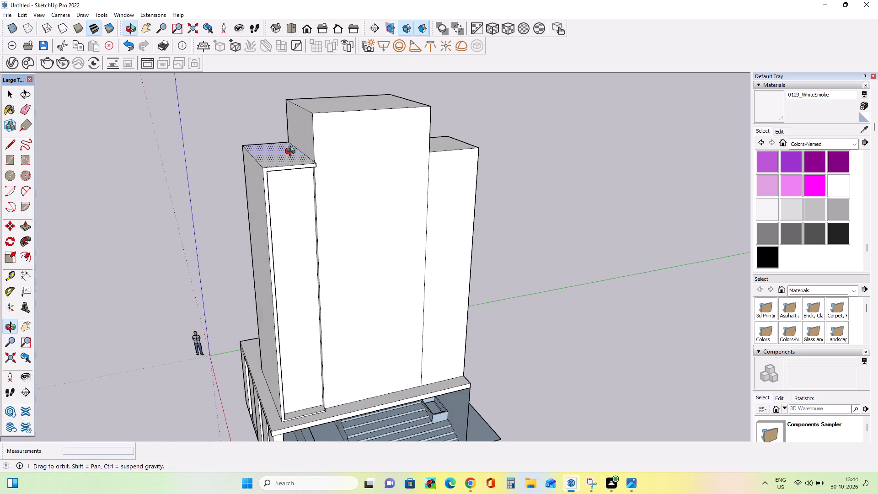
{"action": "middle_click_drag", "start_coordinate": [292, 152], "coordinate": [293, 152]}
{"action": "left_click", "coordinate": [10, 162]}
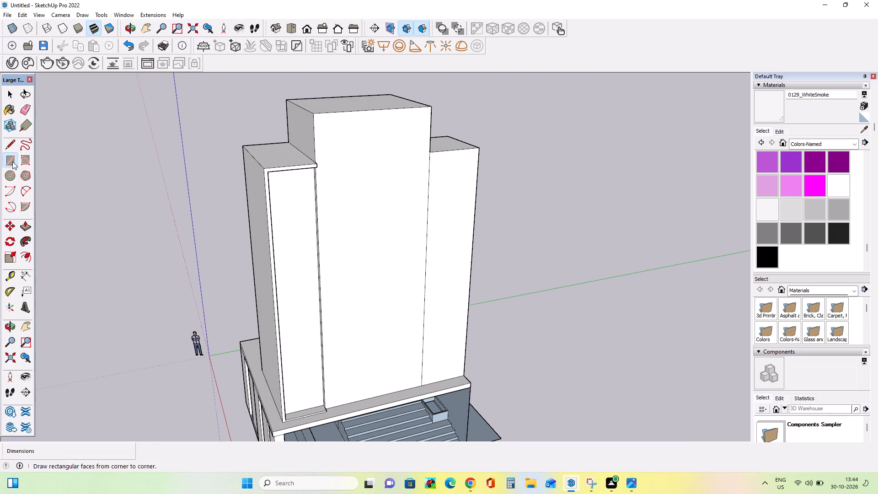
{"action": "middle_click_drag", "start_coordinate": [396, 203], "coordinate": [394, 203]}
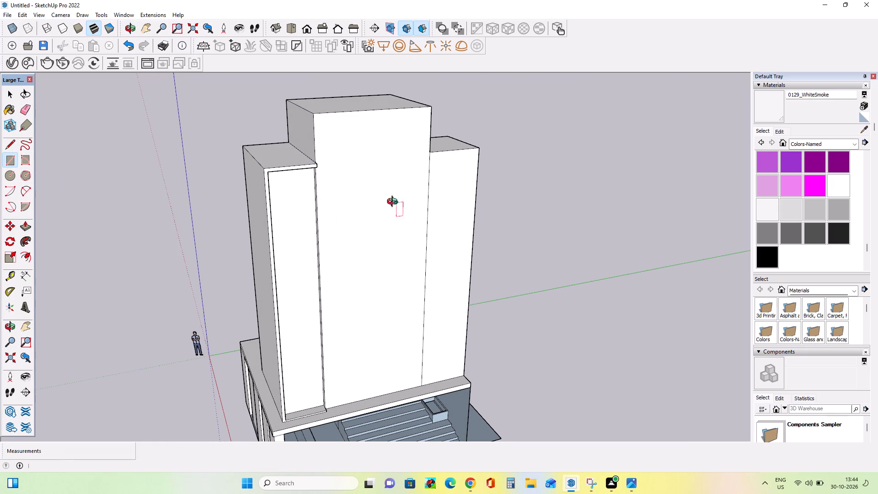
{"action": "middle_click_drag", "start_coordinate": [394, 203], "coordinate": [369, 196]}
{"action": "left_click", "coordinate": [420, 103]}
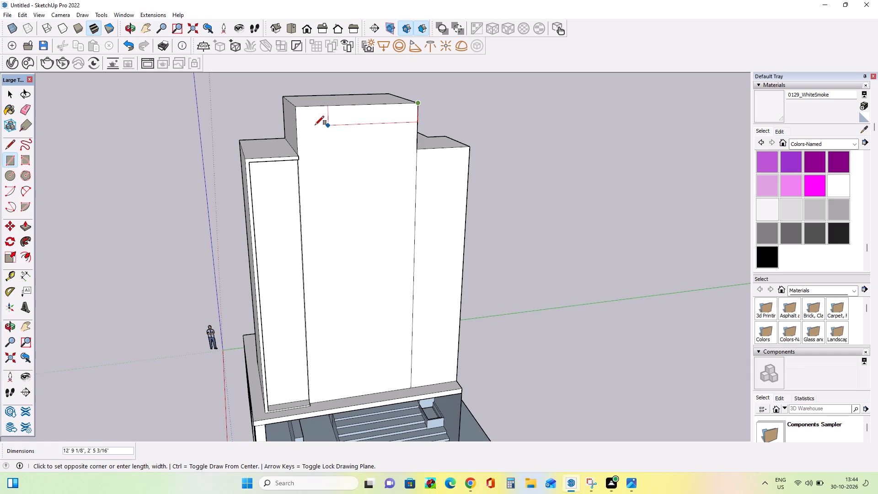
{"action": "left_click", "coordinate": [296, 116]}
Draw a matching rectangle about 13' 10 1/4" by 1' 1 3/8" along the top of the raised section's column-side face.
{"action": "middle_click_drag", "start_coordinate": [323, 150], "coordinate": [423, 148]}
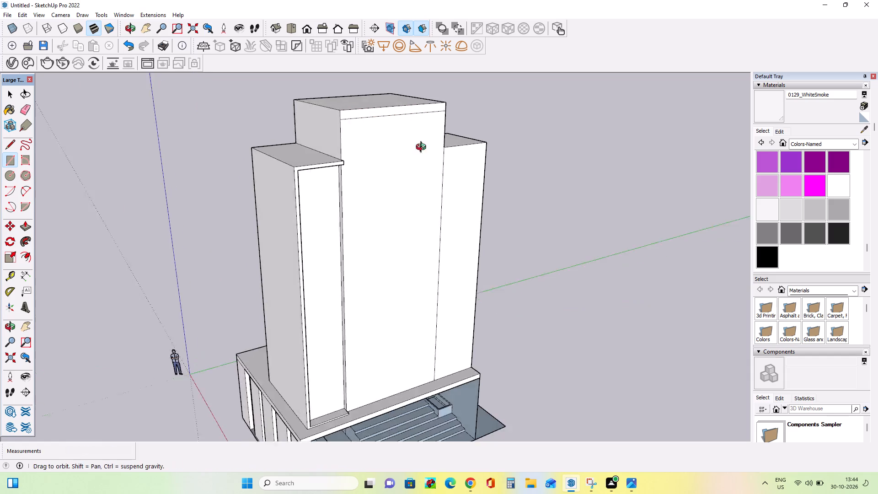
{"action": "middle_click_drag", "start_coordinate": [423, 148], "coordinate": [505, 139]}
{"action": "scroll", "coordinate": [417, 109], "scroll_direction": "down", "scroll_amount": 1}
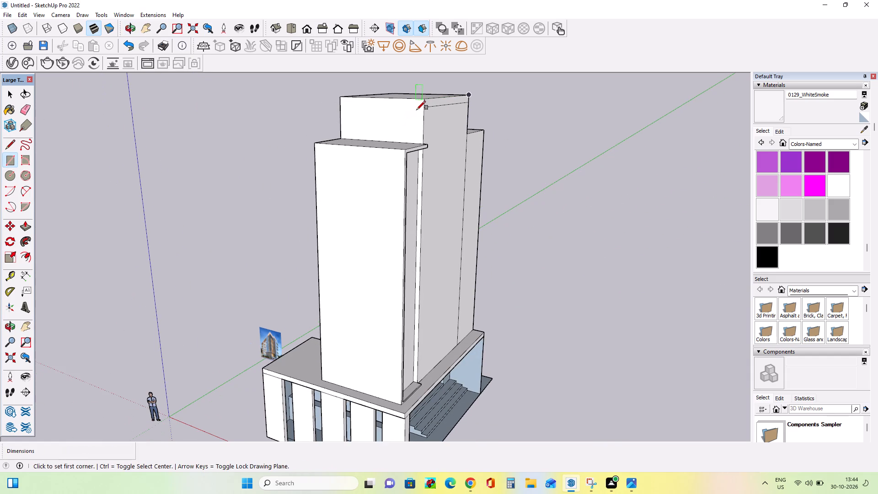
{"action": "left_click", "coordinate": [423, 108]}
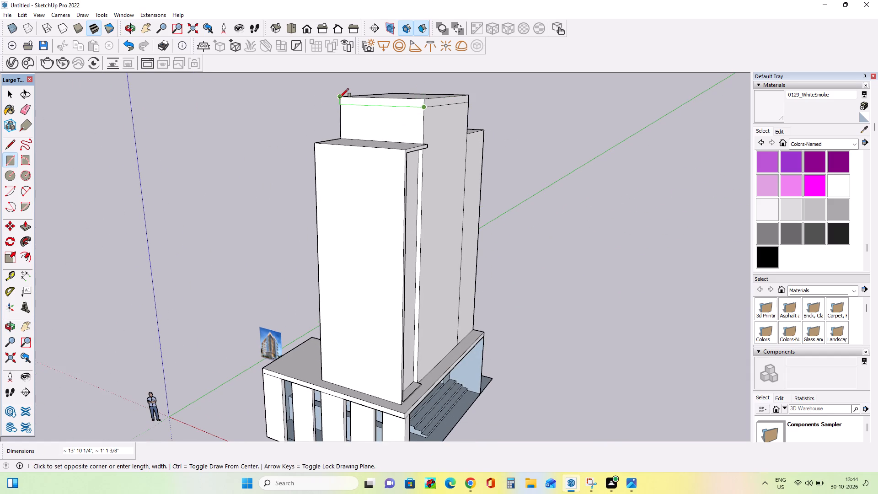
{"action": "left_click", "coordinate": [338, 95]}
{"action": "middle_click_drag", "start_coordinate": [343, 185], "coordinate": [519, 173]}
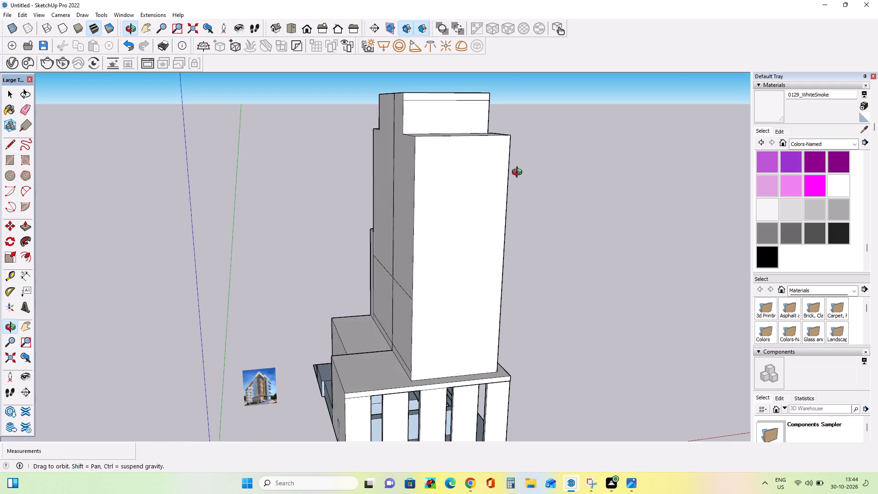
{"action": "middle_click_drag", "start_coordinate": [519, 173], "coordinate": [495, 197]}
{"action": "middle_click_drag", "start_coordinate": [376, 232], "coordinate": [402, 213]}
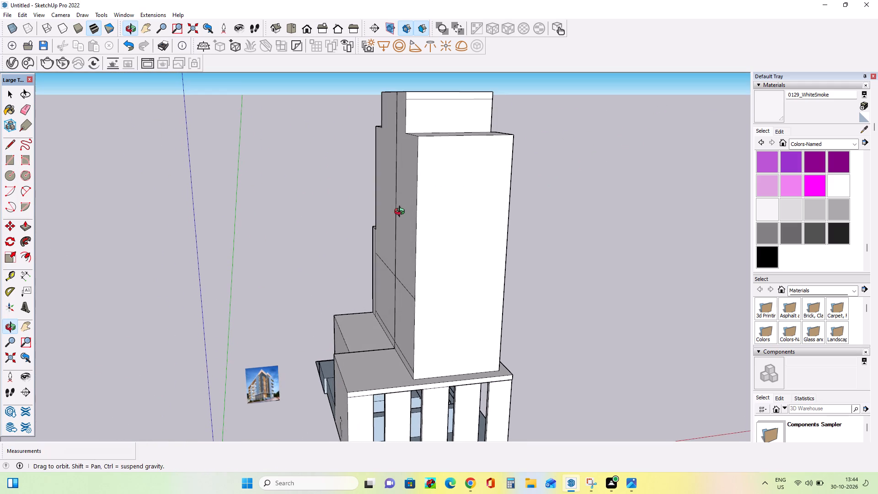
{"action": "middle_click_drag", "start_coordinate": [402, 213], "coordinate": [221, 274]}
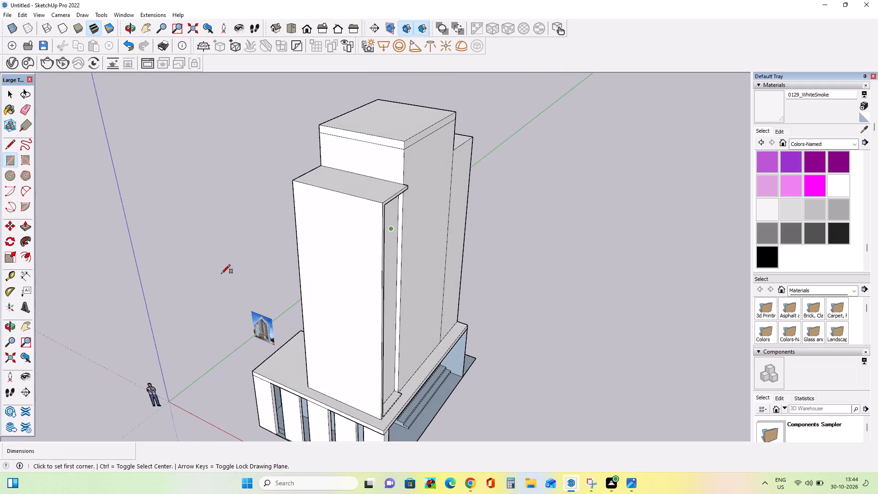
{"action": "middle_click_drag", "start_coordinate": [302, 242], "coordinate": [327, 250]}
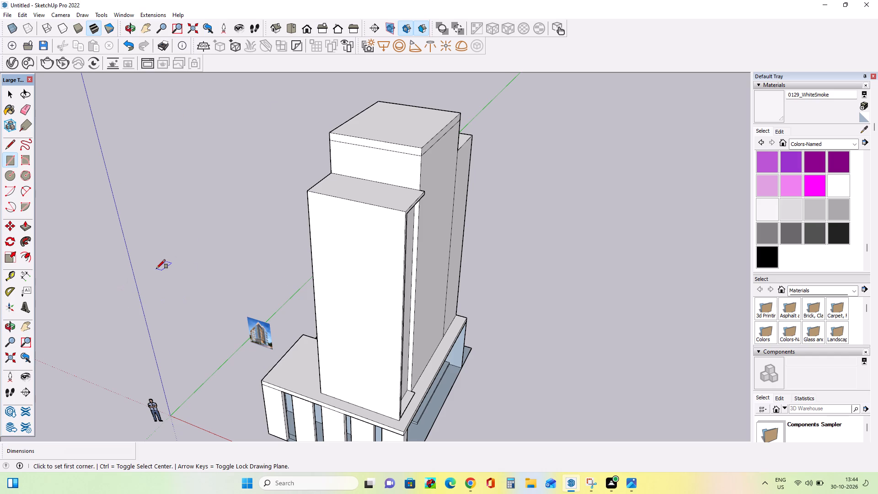
Examine the tower and podium from the column side around to the rear side with its low stepped blocks.
{"action": "middle_click_drag", "start_coordinate": [167, 278], "coordinate": [332, 274]}
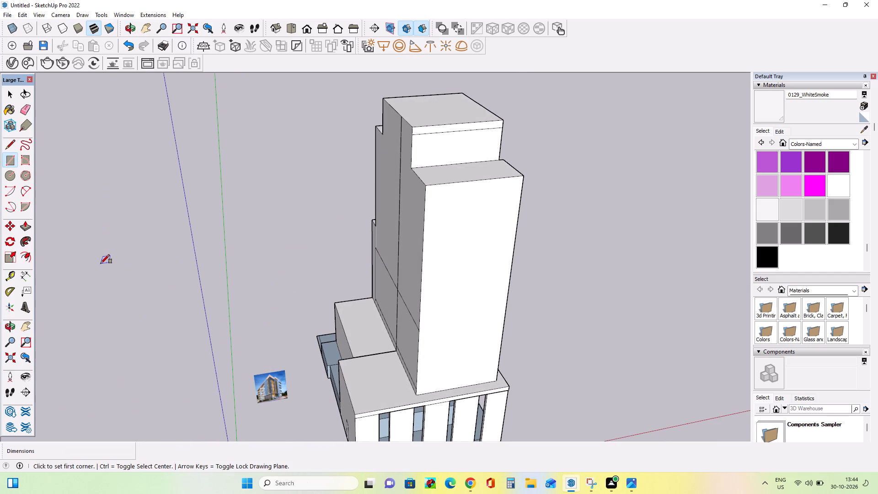
{"action": "scroll", "coordinate": [101, 263], "scroll_direction": "down", "scroll_amount": 3}
{"action": "middle_click_drag", "start_coordinate": [341, 268], "coordinate": [291, 290]}
{"action": "middle_click_drag", "start_coordinate": [343, 206], "coordinate": [428, 186]}
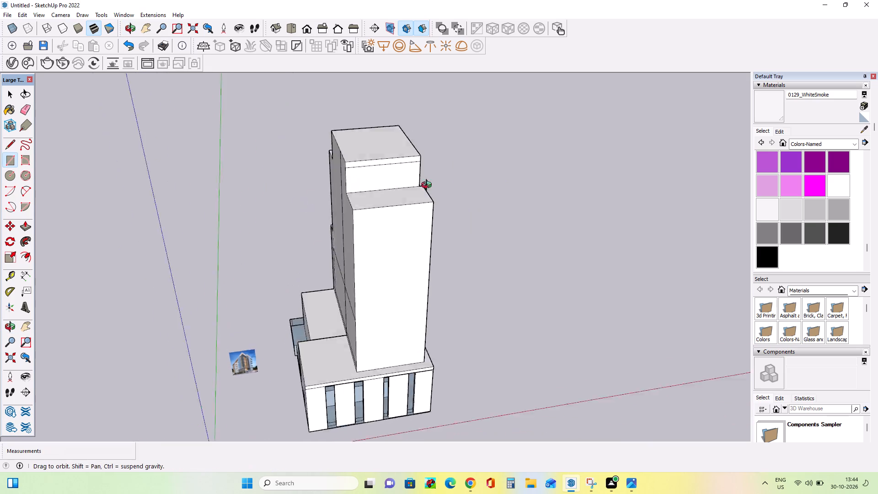
{"action": "middle_click_drag", "start_coordinate": [428, 186], "coordinate": [525, 171]}
{"action": "middle_click_drag", "start_coordinate": [396, 315], "coordinate": [394, 270]}
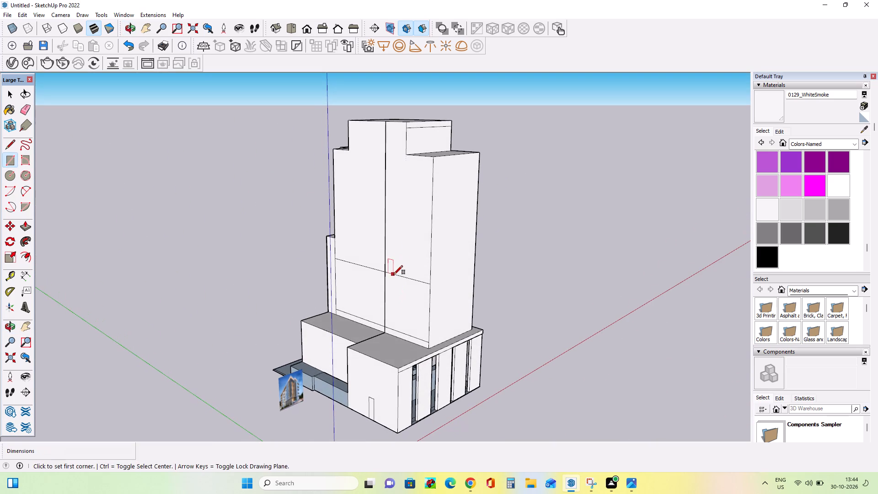
{"action": "middle_click_drag", "start_coordinate": [394, 276], "coordinate": [390, 287]}
{"action": "scroll", "coordinate": [333, 403], "scroll_direction": "up", "scroll_amount": 5}
{"action": "middle_click_drag", "start_coordinate": [340, 392], "coordinate": [382, 399]}
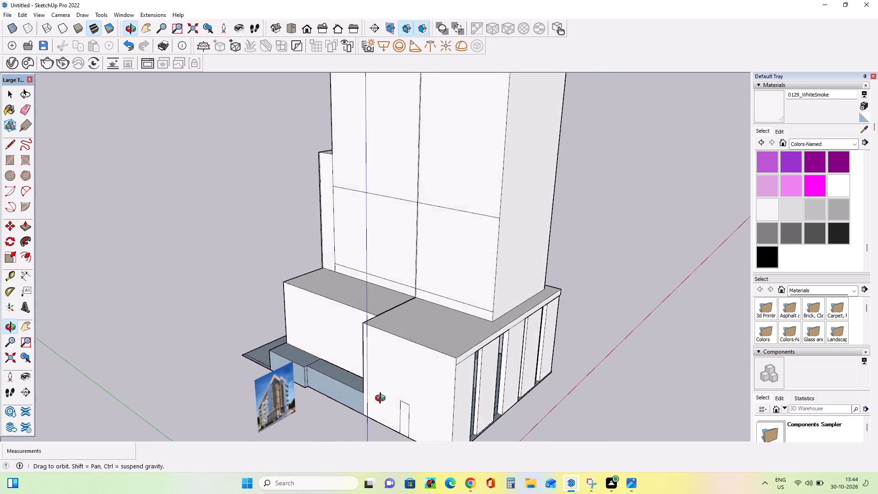
{"action": "middle_click_drag", "start_coordinate": [382, 399], "coordinate": [457, 403]}
{"action": "middle_click_drag", "start_coordinate": [361, 396], "coordinate": [494, 410]}
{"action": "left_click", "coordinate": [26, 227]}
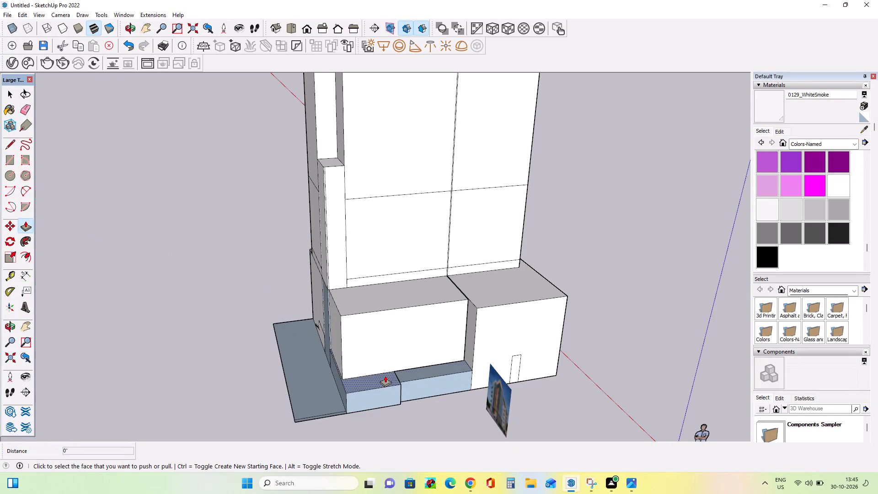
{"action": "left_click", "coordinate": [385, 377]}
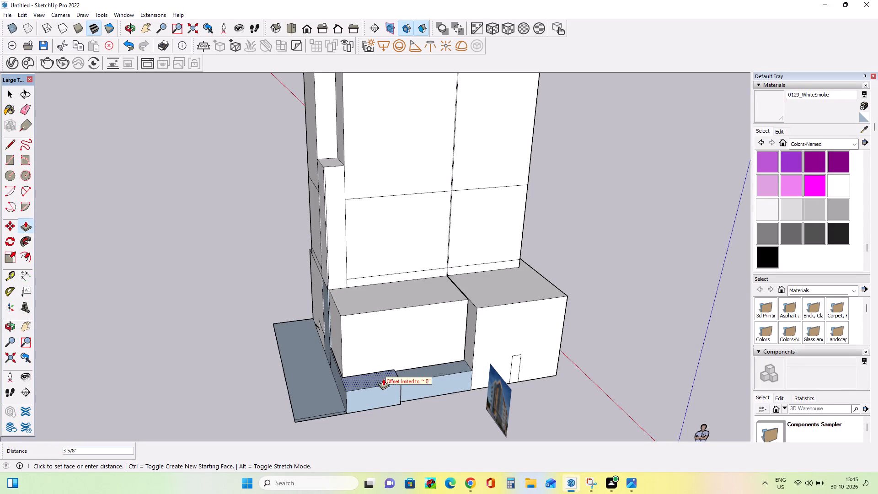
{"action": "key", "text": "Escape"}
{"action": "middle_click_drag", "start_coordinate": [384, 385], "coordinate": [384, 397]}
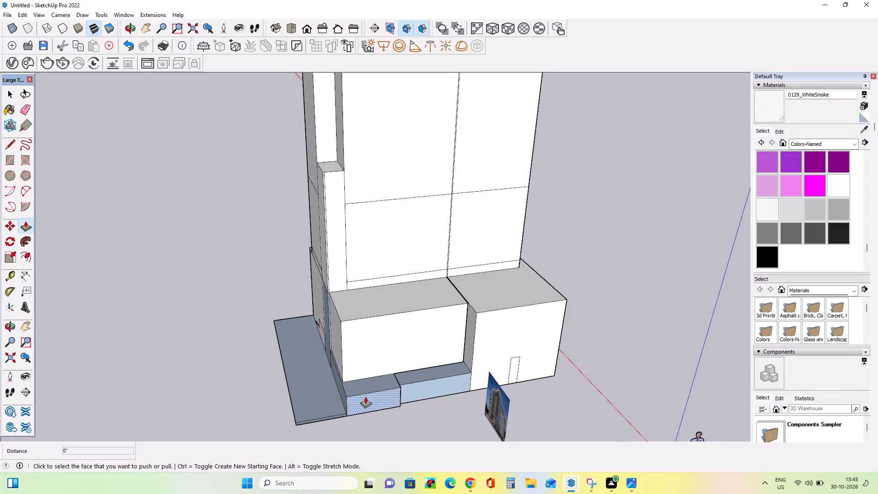
Review the whole building from the rear around to the stair side and the raised section's roof band.
{"action": "left_click", "coordinate": [8, 158]}
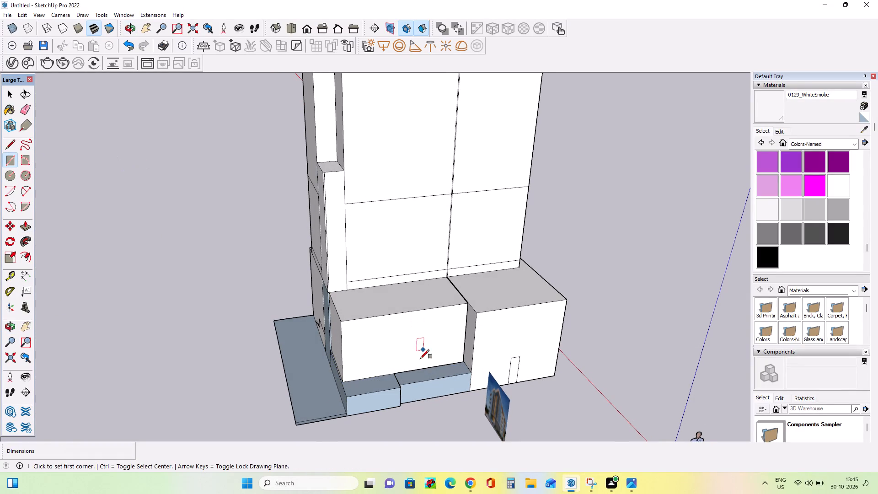
{"action": "middle_click_drag", "start_coordinate": [437, 386], "coordinate": [391, 334]}
{"action": "scroll", "coordinate": [366, 323], "scroll_direction": "down", "scroll_amount": 8}
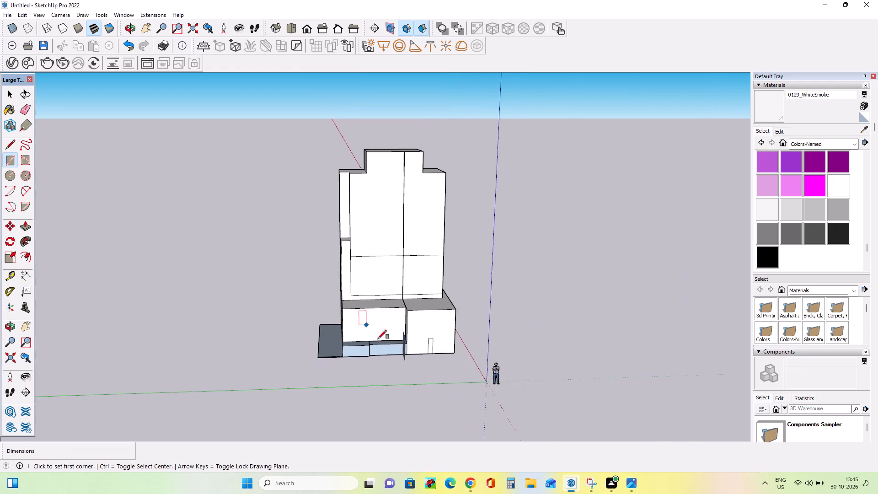
{"action": "middle_click_drag", "start_coordinate": [430, 411], "coordinate": [97, 443]}
{"action": "middle_click_drag", "start_coordinate": [450, 341], "coordinate": [230, 364]}
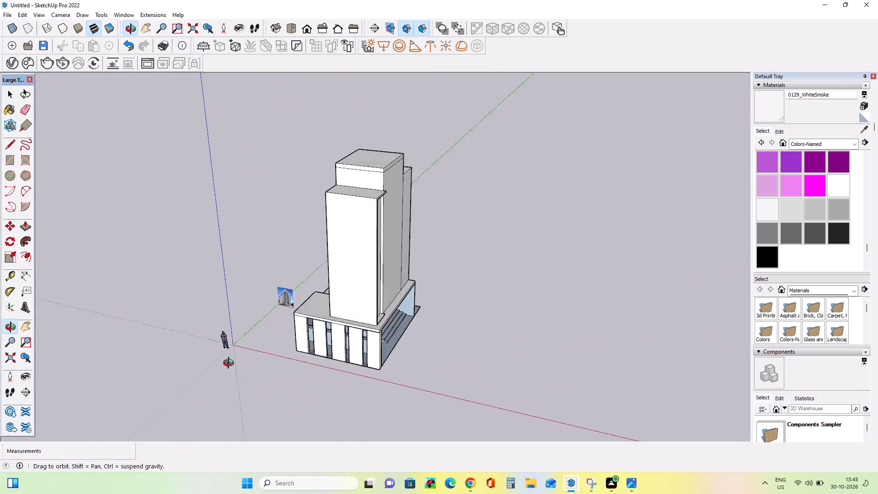
{"action": "middle_click_drag", "start_coordinate": [230, 364], "coordinate": [194, 364]}
{"action": "middle_click_drag", "start_coordinate": [519, 301], "coordinate": [372, 151]}
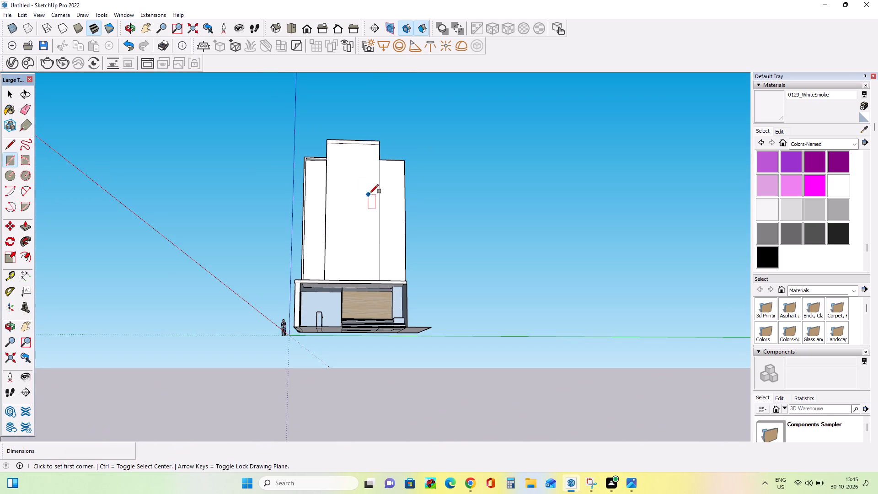
{"action": "middle_click_drag", "start_coordinate": [376, 242], "coordinate": [413, 256]}
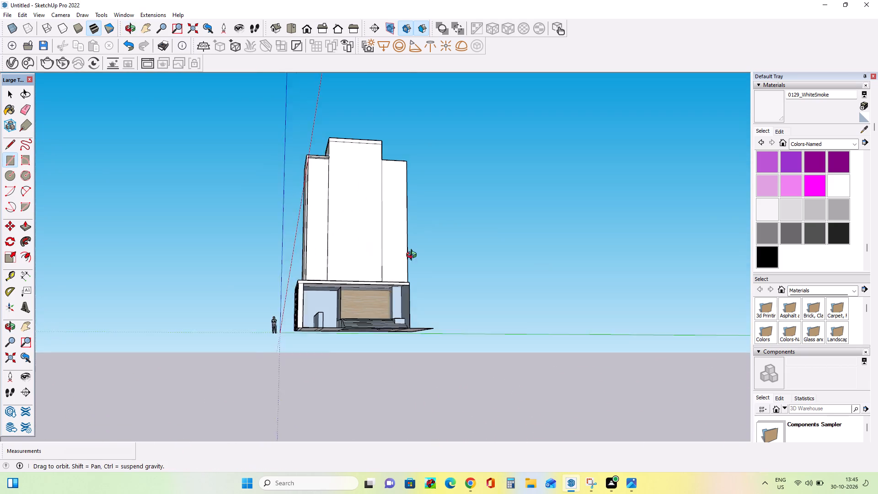
{"action": "middle_click_drag", "start_coordinate": [413, 256], "coordinate": [479, 289]}
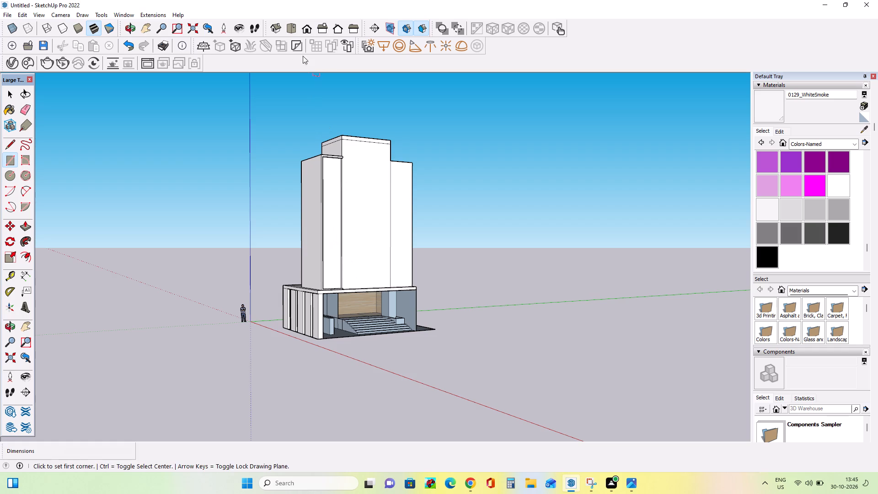
{"action": "middle_click_drag", "start_coordinate": [385, 171], "coordinate": [373, 251]}
{"action": "scroll", "coordinate": [325, 126], "scroll_direction": "up", "scroll_amount": 6}
{"action": "middle_click_drag", "start_coordinate": [360, 156], "coordinate": [378, 171]}
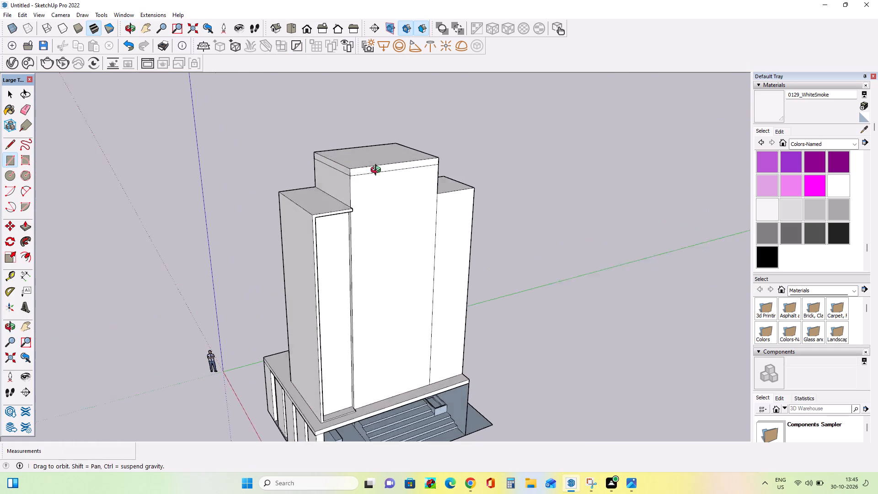
{"action": "middle_click_drag", "start_coordinate": [378, 171], "coordinate": [381, 177]}
Pull the roof band's stair-side face outward 3 3/16" and a further 7 13/16", and pull its column-side face outward as well.
{"action": "left_click", "coordinate": [27, 226]}
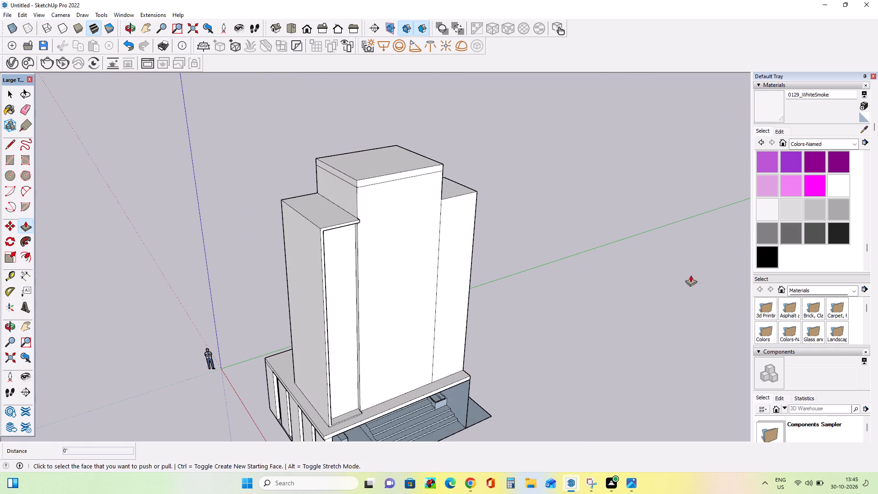
{"action": "left_click", "coordinate": [379, 180]}
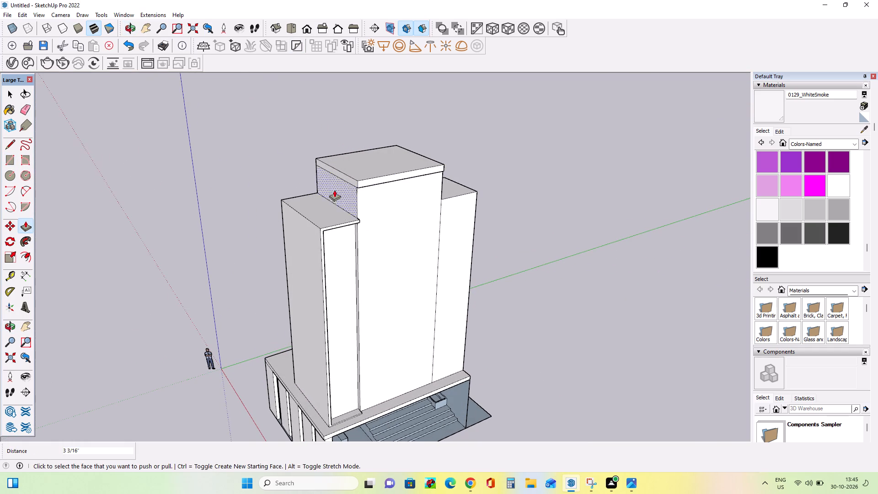
{"action": "scroll", "coordinate": [354, 181], "scroll_direction": "up", "scroll_amount": 3}
{"action": "left_click_drag", "start_coordinate": [355, 183], "coordinate": [348, 186]}
{"action": "left_click", "coordinate": [376, 184]}
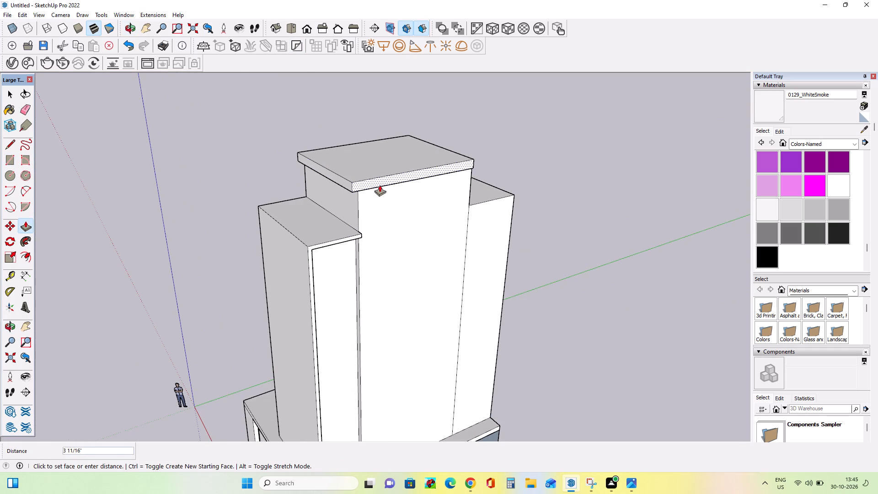
{"action": "middle_click_drag", "start_coordinate": [409, 216], "coordinate": [409, 204]}
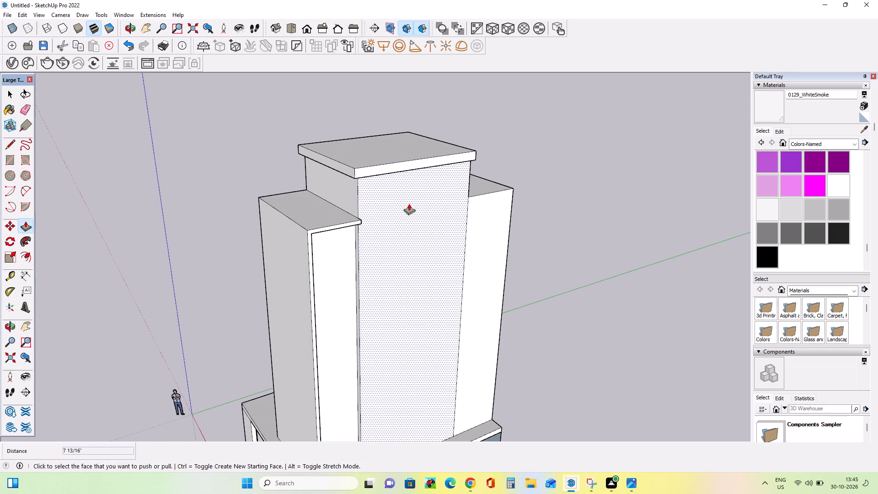
Pull the ground slab's strip beside the tower up about 51' 3 11/16" to the height of the tower's side roof.
{"action": "middle_click_drag", "start_coordinate": [463, 216], "coordinate": [404, 219]}
{"action": "scroll", "coordinate": [404, 219], "scroll_direction": "down", "scroll_amount": 2}
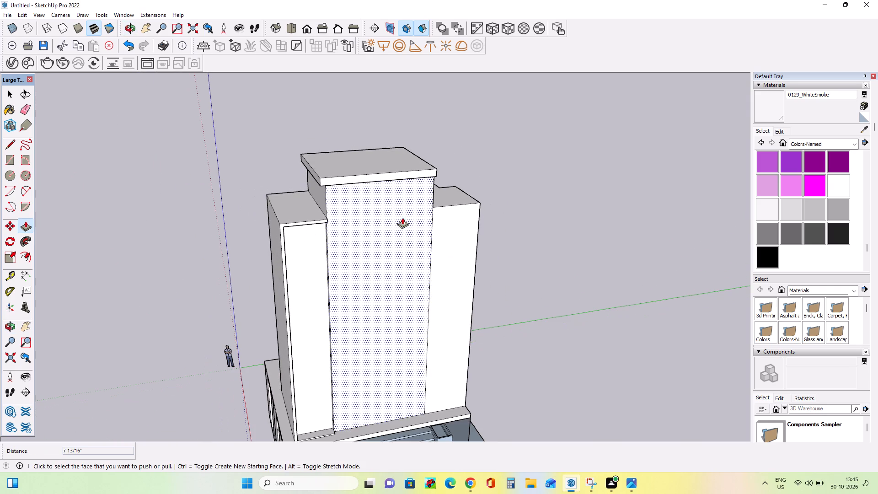
{"action": "scroll", "coordinate": [375, 193], "scroll_direction": "down", "scroll_amount": 4}
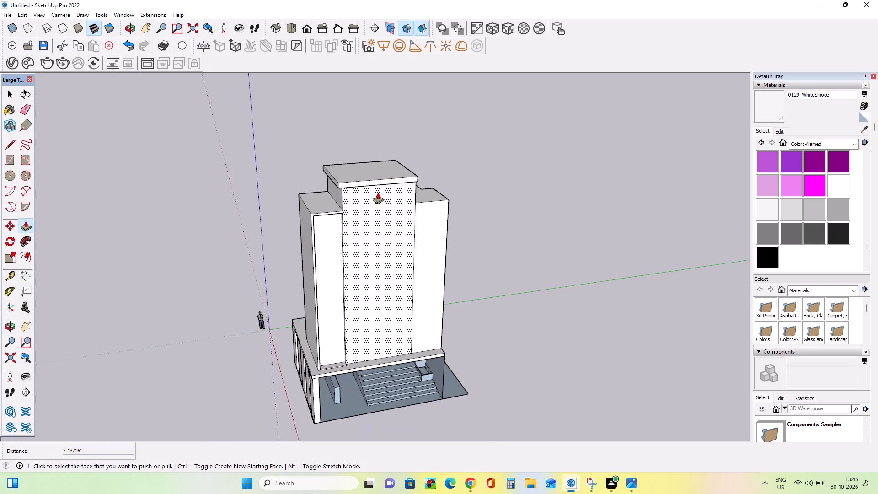
{"action": "scroll", "coordinate": [378, 193], "scroll_direction": "down", "scroll_amount": 1}
{"action": "middle_click_drag", "start_coordinate": [460, 234], "coordinate": [410, 190]}
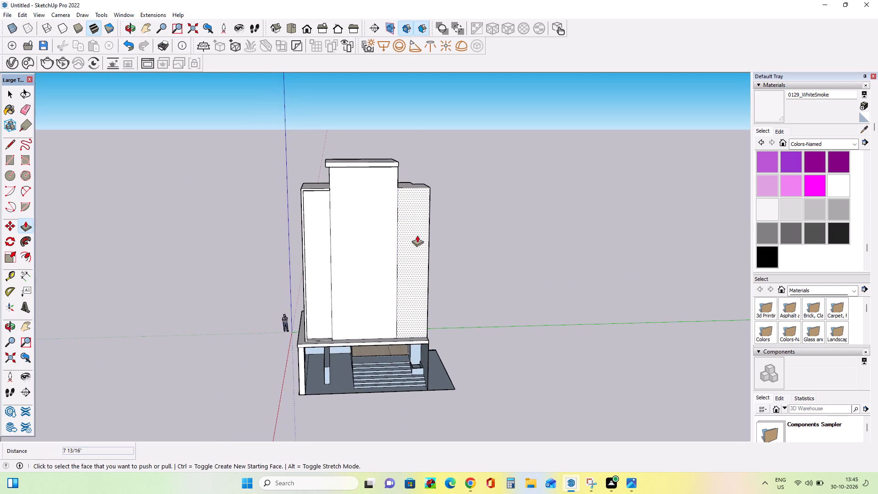
{"action": "middle_click_drag", "start_coordinate": [420, 236], "coordinate": [398, 251]}
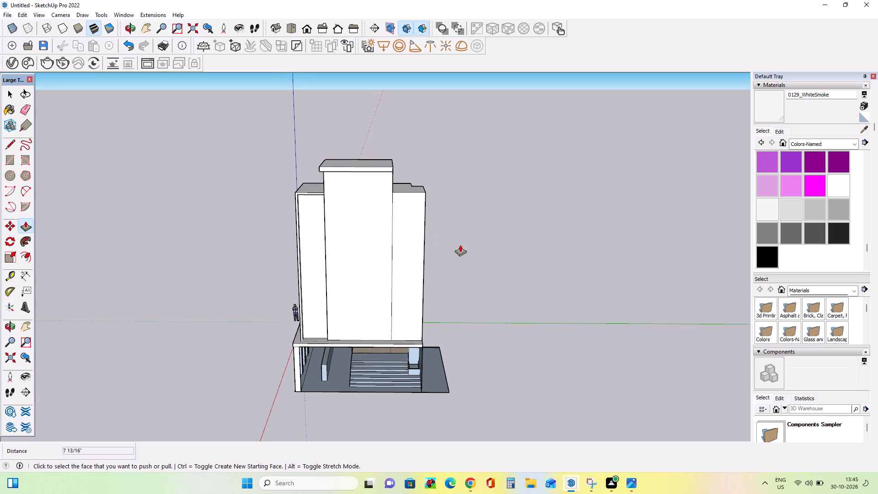
{"action": "middle_click_drag", "start_coordinate": [418, 230], "coordinate": [423, 230]}
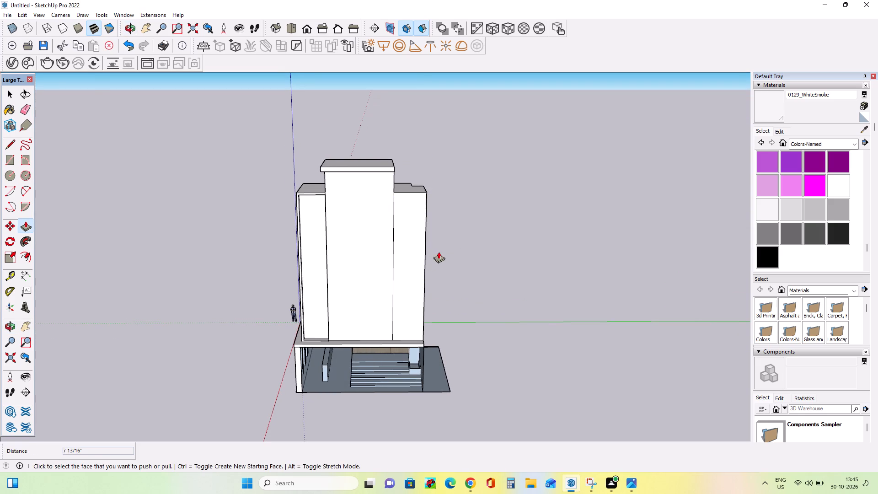
{"action": "middle_click_drag", "start_coordinate": [439, 252], "coordinate": [350, 247]}
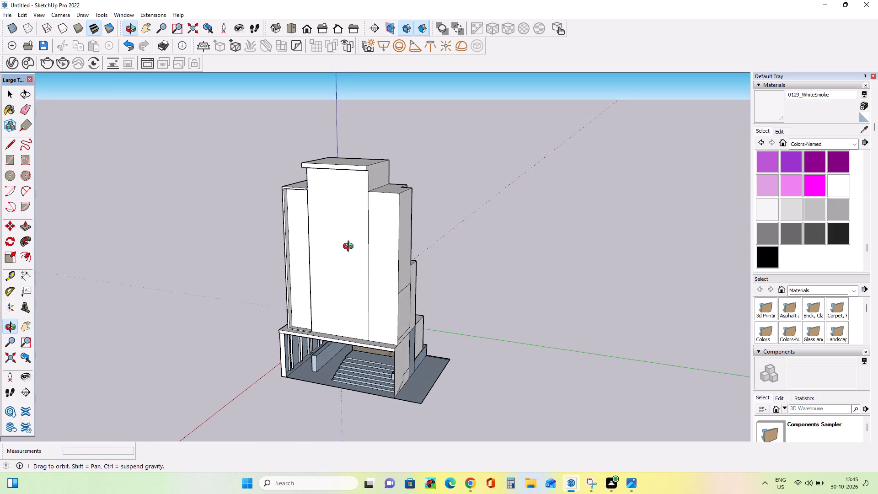
{"action": "middle_click_drag", "start_coordinate": [350, 247], "coordinate": [351, 249]}
{"action": "left_click_drag", "start_coordinate": [428, 377], "coordinate": [404, 199]}
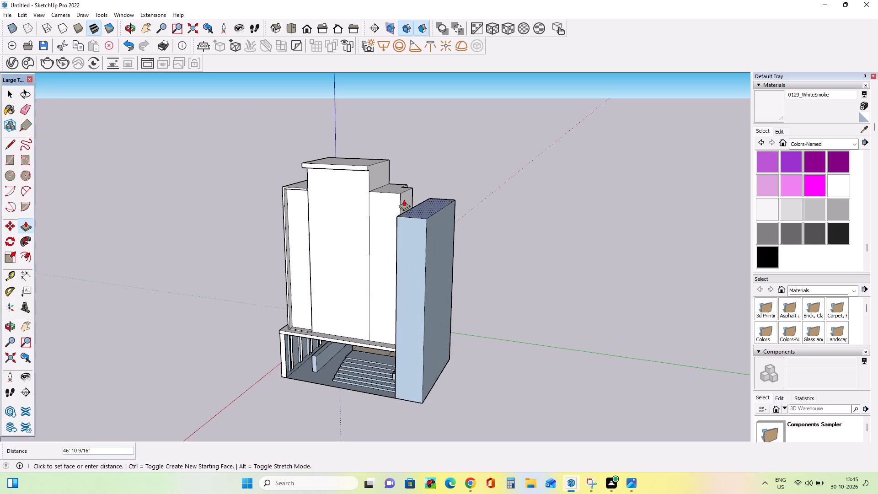
{"action": "left_click_drag", "start_coordinate": [404, 199], "coordinate": [406, 187]}
Push the new side block's stair-side face back about 2' 3 1/8".
{"action": "middle_click_drag", "start_coordinate": [394, 272], "coordinate": [535, 233]}
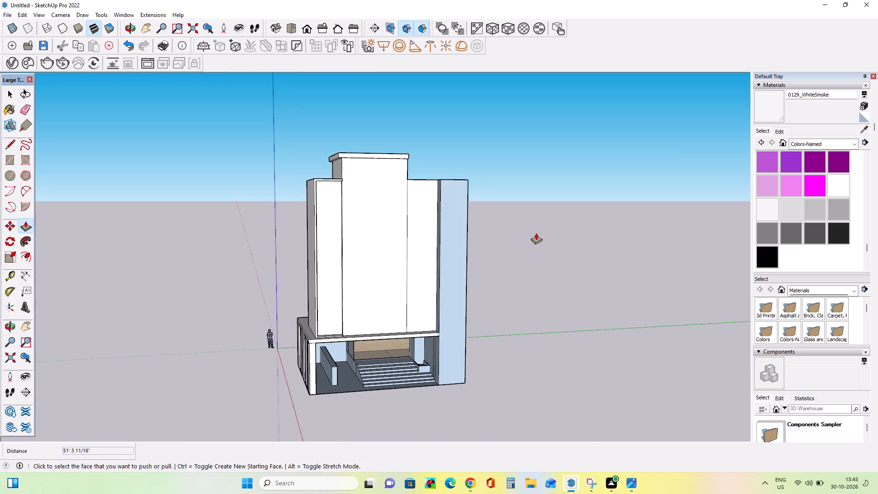
{"action": "middle_click_drag", "start_coordinate": [460, 232], "coordinate": [466, 254]}
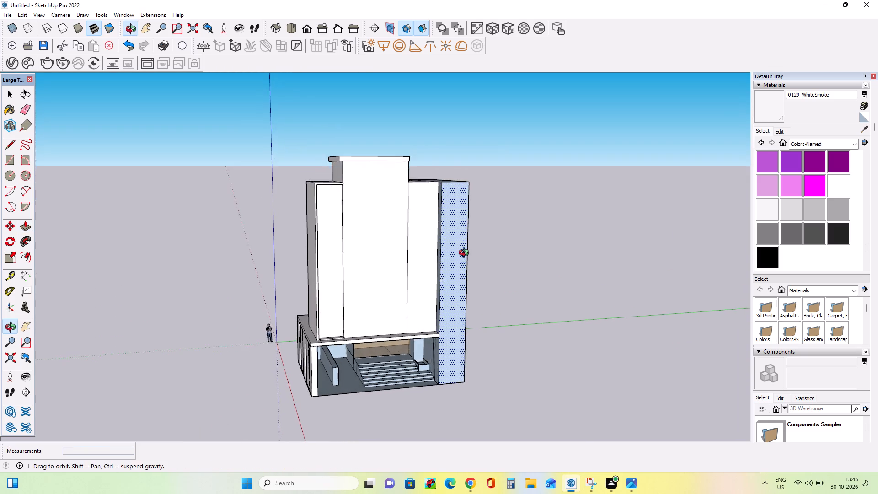
{"action": "middle_click_drag", "start_coordinate": [466, 254], "coordinate": [466, 259]}
{"action": "left_click_drag", "start_coordinate": [447, 304], "coordinate": [441, 295]}
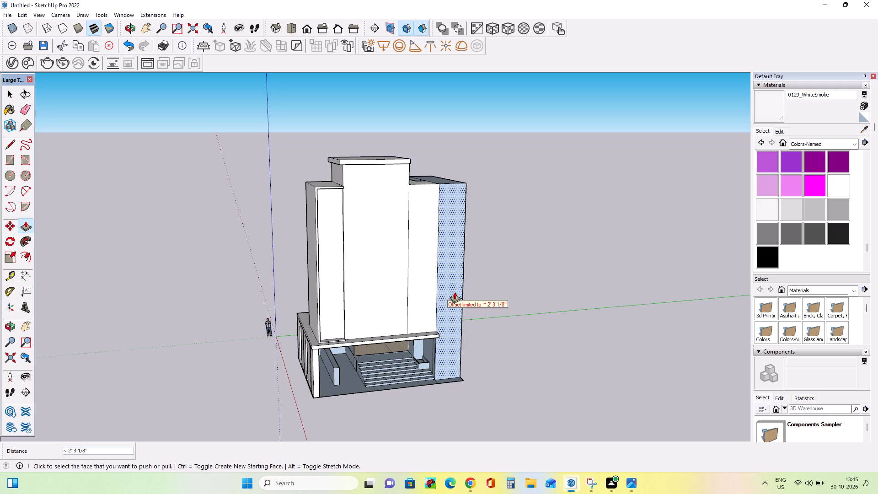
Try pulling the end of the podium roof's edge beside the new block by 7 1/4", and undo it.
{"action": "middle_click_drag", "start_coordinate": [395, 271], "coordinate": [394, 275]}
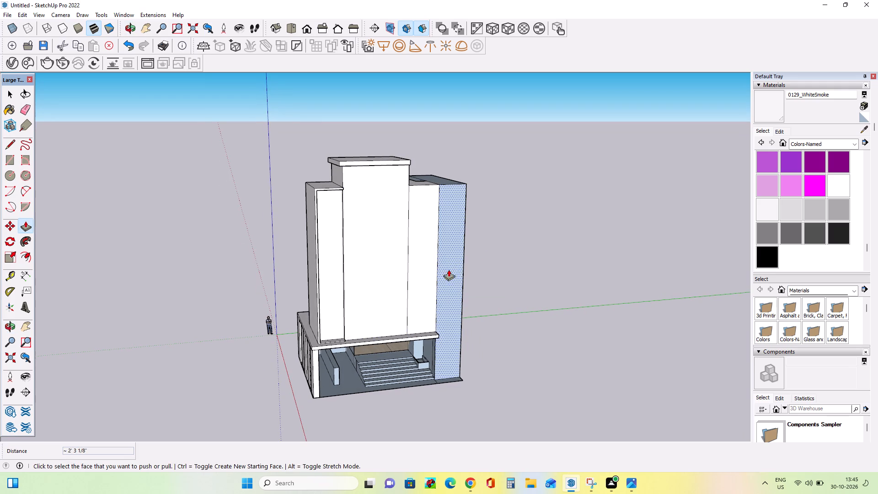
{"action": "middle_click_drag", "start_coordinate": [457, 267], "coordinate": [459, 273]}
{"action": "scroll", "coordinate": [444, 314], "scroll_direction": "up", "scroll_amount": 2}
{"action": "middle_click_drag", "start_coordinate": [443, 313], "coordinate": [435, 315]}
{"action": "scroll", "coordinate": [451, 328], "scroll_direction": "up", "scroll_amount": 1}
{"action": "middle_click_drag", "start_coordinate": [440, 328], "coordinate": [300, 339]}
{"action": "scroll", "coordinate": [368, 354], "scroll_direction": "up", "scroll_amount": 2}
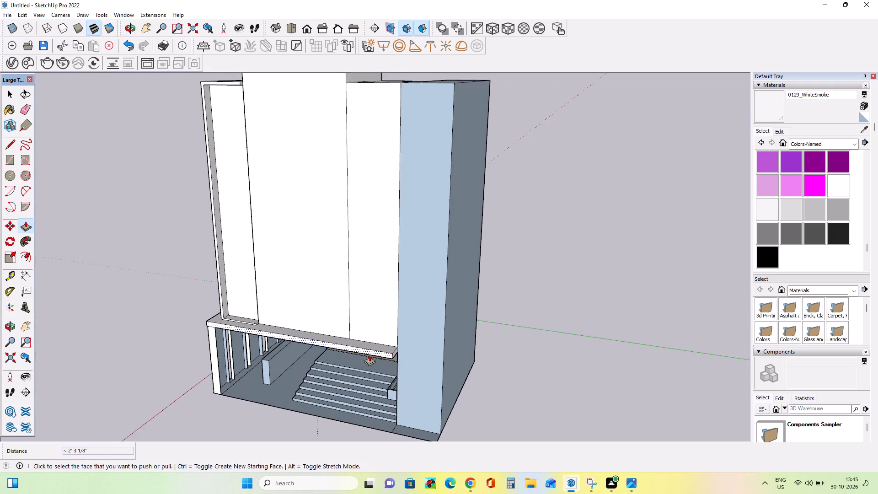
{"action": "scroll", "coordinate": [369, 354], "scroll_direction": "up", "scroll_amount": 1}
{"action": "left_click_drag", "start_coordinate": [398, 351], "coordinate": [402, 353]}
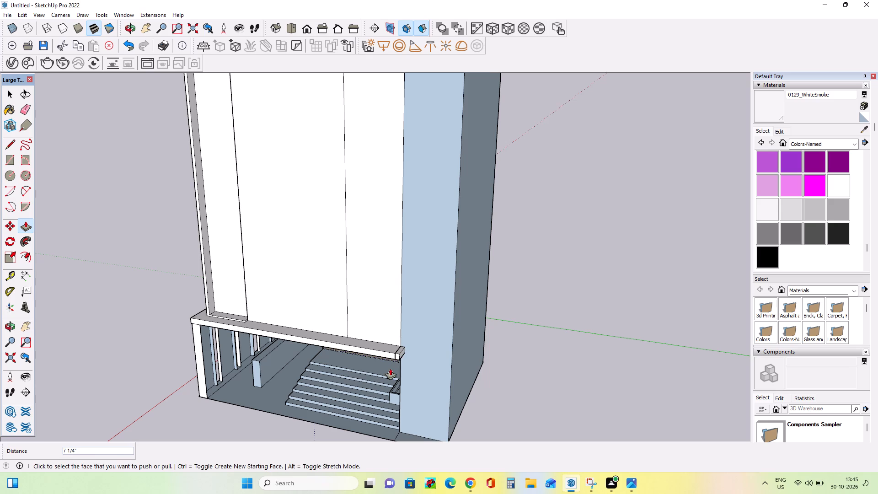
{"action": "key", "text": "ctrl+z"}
Examine the stair-side facade where the tower and podium roof meet the new side block.
{"action": "middle_click_drag", "start_coordinate": [471, 355], "coordinate": [487, 359]}
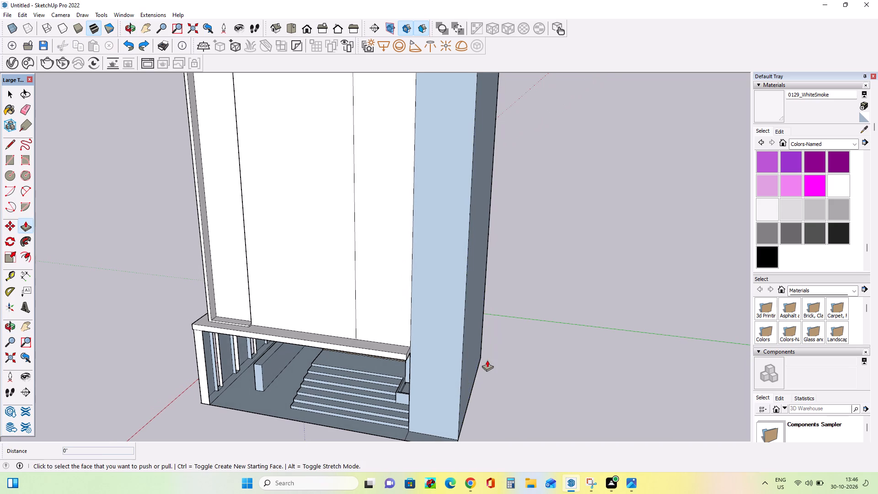
{"action": "middle_click_drag", "start_coordinate": [473, 349], "coordinate": [494, 342]}
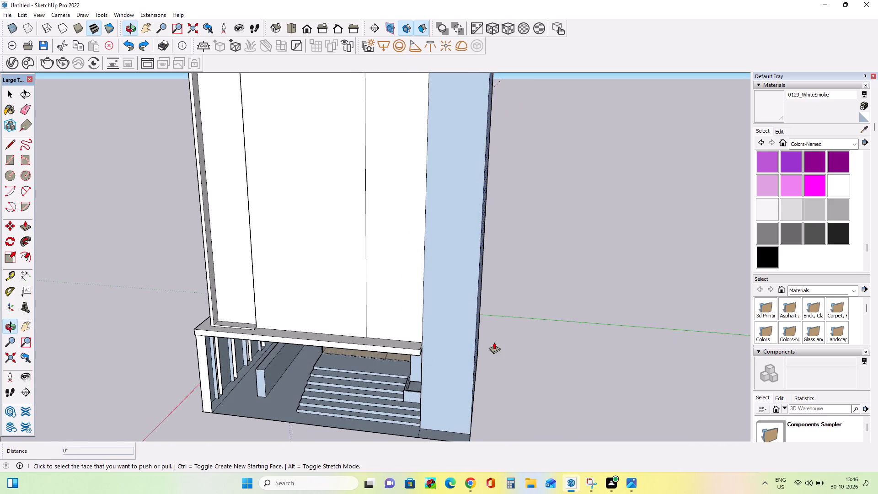
{"action": "middle_click_drag", "start_coordinate": [413, 364], "coordinate": [458, 378]}
{"action": "scroll", "coordinate": [458, 378], "scroll_direction": "down", "scroll_amount": 2}
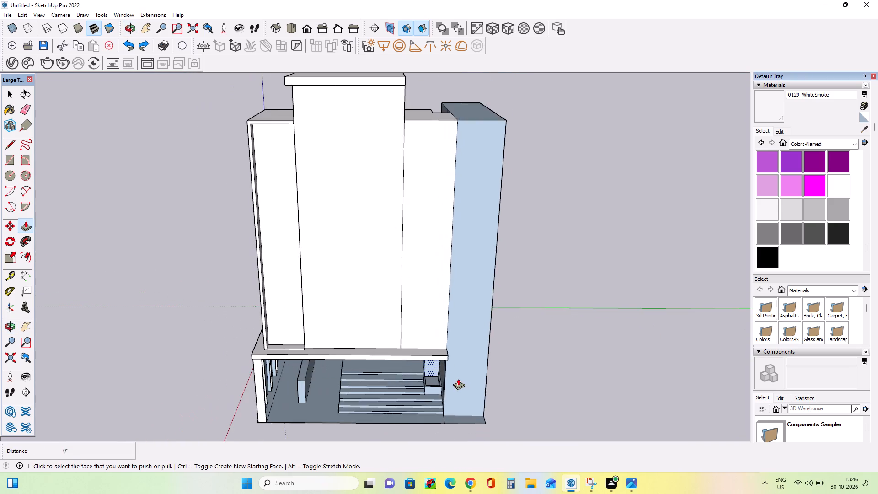
{"action": "scroll", "coordinate": [458, 373], "scroll_direction": "down", "scroll_amount": 2}
{"action": "middle_click_drag", "start_coordinate": [445, 328], "coordinate": [421, 296]}
{"action": "scroll", "coordinate": [386, 211], "scroll_direction": "up", "scroll_amount": 3}
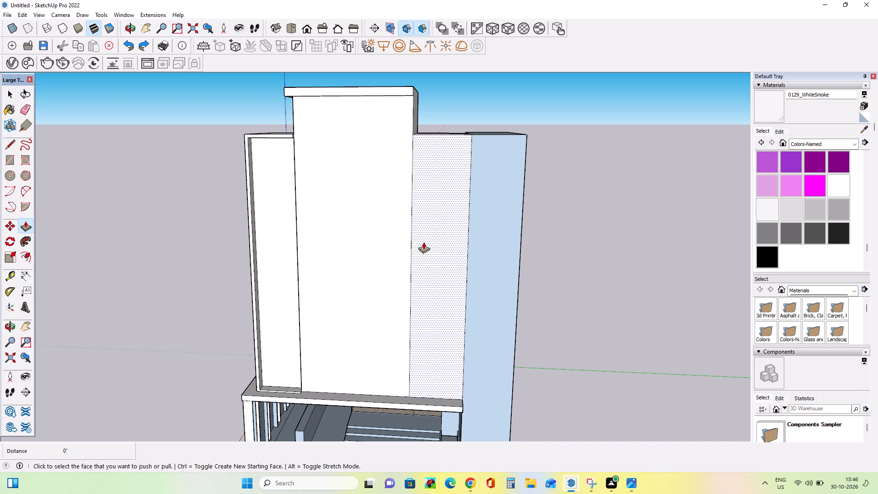
Draw a vertical line on the facade from the base of the raised tower section's corner down to the podium roof.
{"action": "middle_click_drag", "start_coordinate": [439, 246], "coordinate": [447, 254]}
{"action": "middle_click_drag", "start_coordinate": [415, 146], "coordinate": [418, 146]}
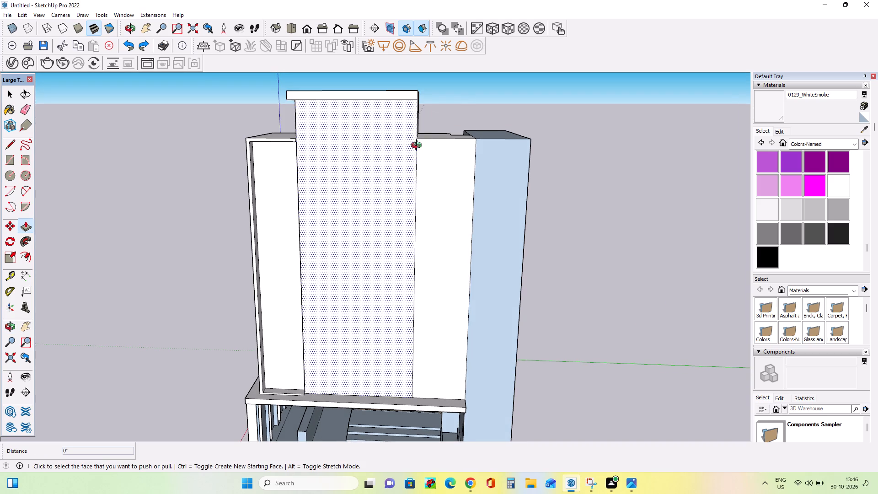
{"action": "middle_click_drag", "start_coordinate": [418, 146], "coordinate": [432, 147]}
{"action": "scroll", "coordinate": [434, 120], "scroll_direction": "up", "scroll_amount": 2}
{"action": "middle_click_drag", "start_coordinate": [436, 126], "coordinate": [369, 158]}
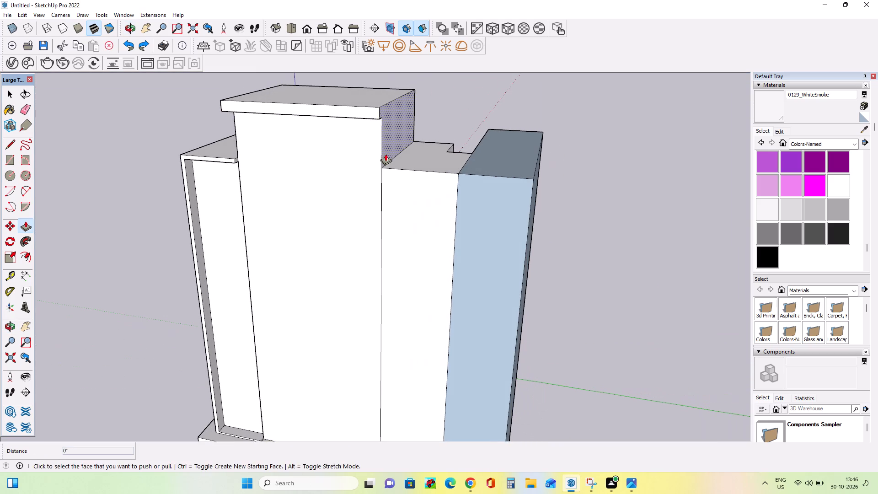
{"action": "left_click", "coordinate": [387, 150]}
{"action": "middle_click_drag", "start_coordinate": [397, 176], "coordinate": [445, 137]}
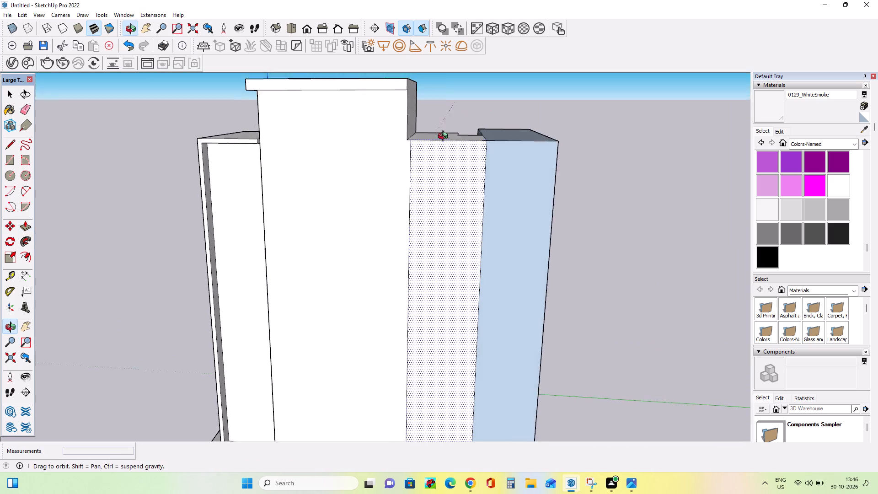
{"action": "middle_click_drag", "start_coordinate": [445, 137], "coordinate": [451, 133]}
{"action": "left_click_drag", "start_coordinate": [8, 146], "coordinate": [13, 146]}
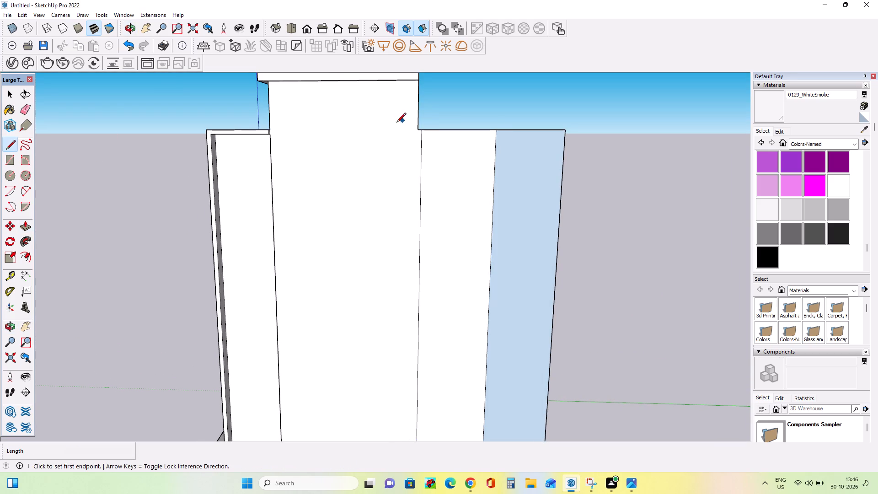
{"action": "left_click", "coordinate": [418, 132]}
{"action": "scroll", "coordinate": [408, 183], "scroll_direction": "down", "scroll_amount": 7}
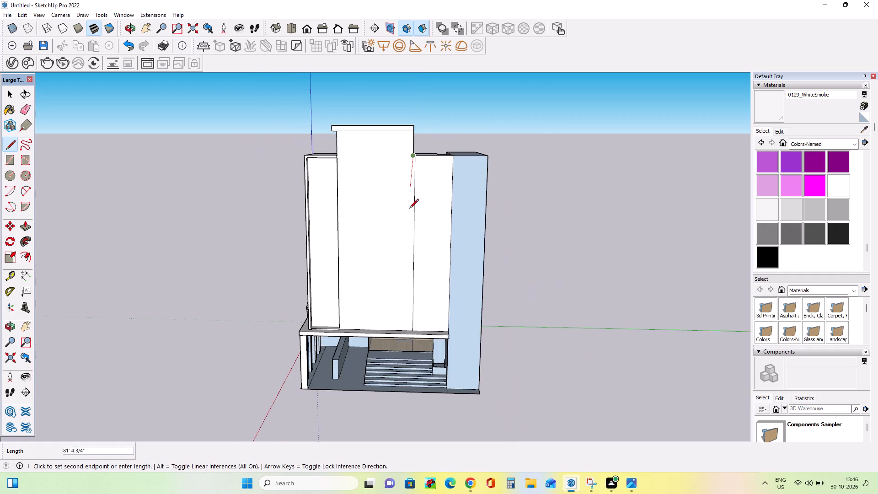
{"action": "scroll", "coordinate": [409, 209], "scroll_direction": "down", "scroll_amount": 4}
{"action": "scroll", "coordinate": [404, 329], "scroll_direction": "up", "scroll_amount": 8}
{"action": "scroll", "coordinate": [418, 283], "scroll_direction": "up", "scroll_amount": 2}
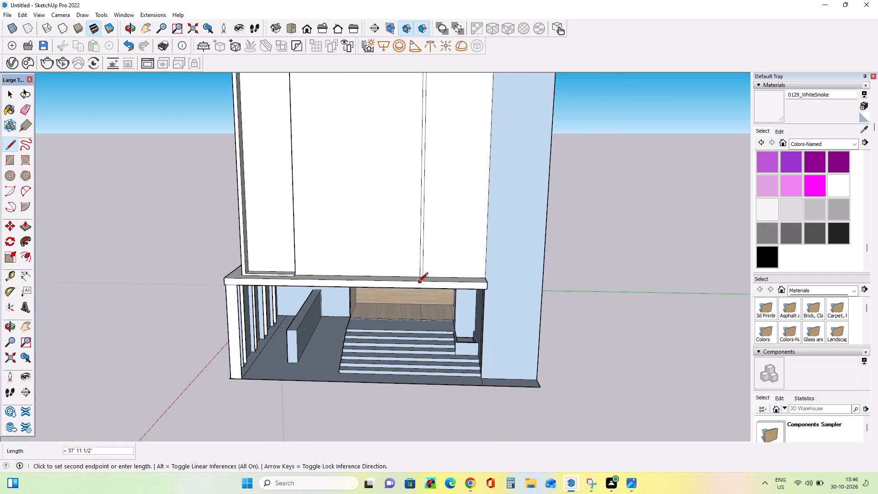
{"action": "scroll", "coordinate": [418, 283], "scroll_direction": "up", "scroll_amount": 2}
{"action": "left_click", "coordinate": [419, 275]}
Erase the old seam line running alongside the new vertical line on the tower facade.
{"action": "middle_click_drag", "start_coordinate": [418, 304], "coordinate": [384, 329]}
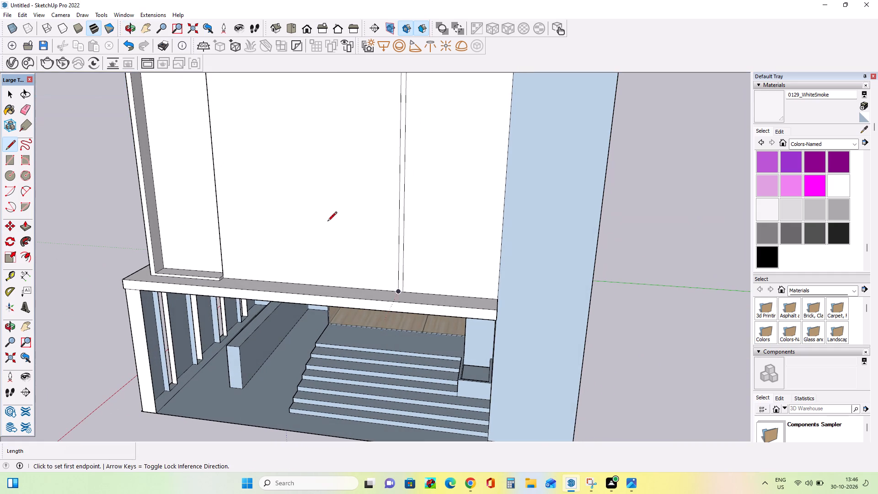
{"action": "left_click", "coordinate": [18, 110]}
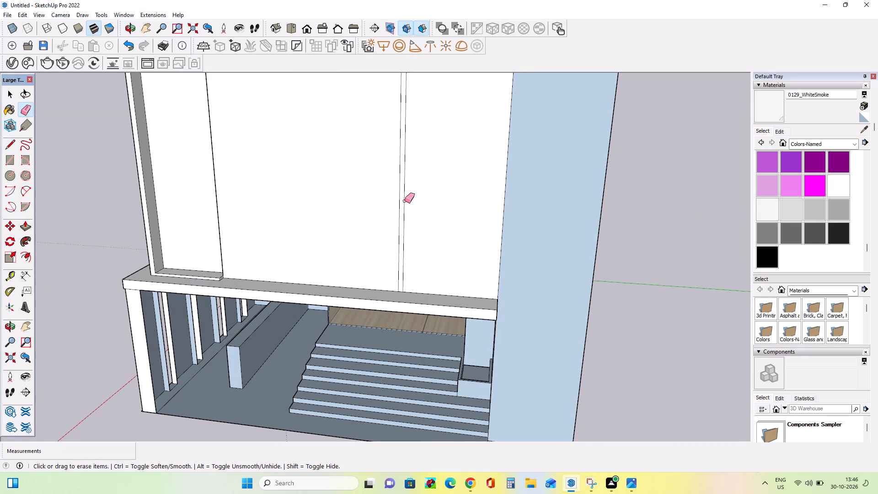
{"action": "left_click", "coordinate": [403, 199]}
Draw a vertical line about 37' 10 11/16" long on the facade strip between the tower and side block, from roof edge to podium roof.
{"action": "scroll", "coordinate": [359, 291], "scroll_direction": "down", "scroll_amount": 7}
{"action": "middle_click_drag", "start_coordinate": [429, 247], "coordinate": [432, 263]}
{"action": "scroll", "coordinate": [432, 263], "scroll_direction": "down", "scroll_amount": 4}
{"action": "middle_click_drag", "start_coordinate": [434, 250], "coordinate": [438, 226]}
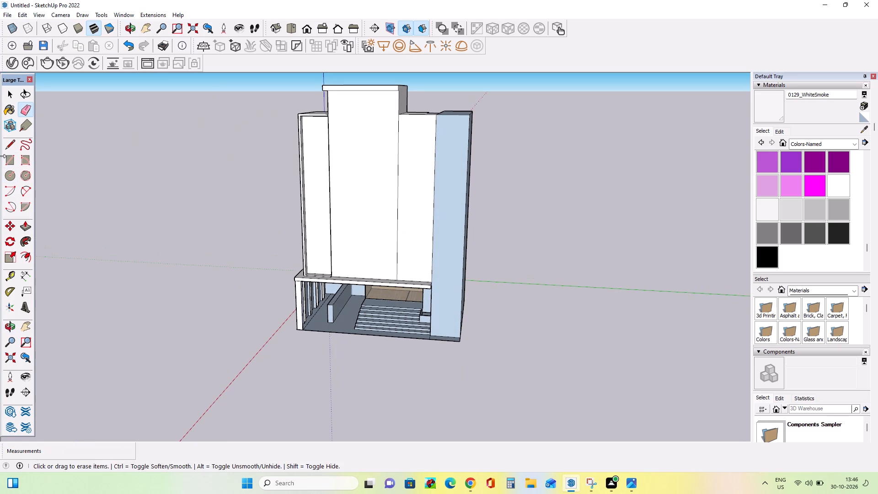
{"action": "left_click", "coordinate": [7, 145]}
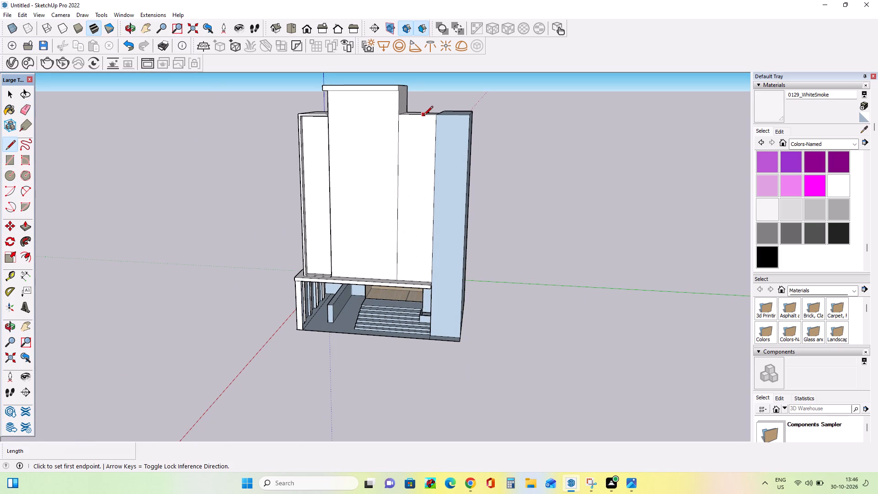
{"action": "left_click", "coordinate": [423, 116]}
{"action": "left_click", "coordinate": [416, 280]}
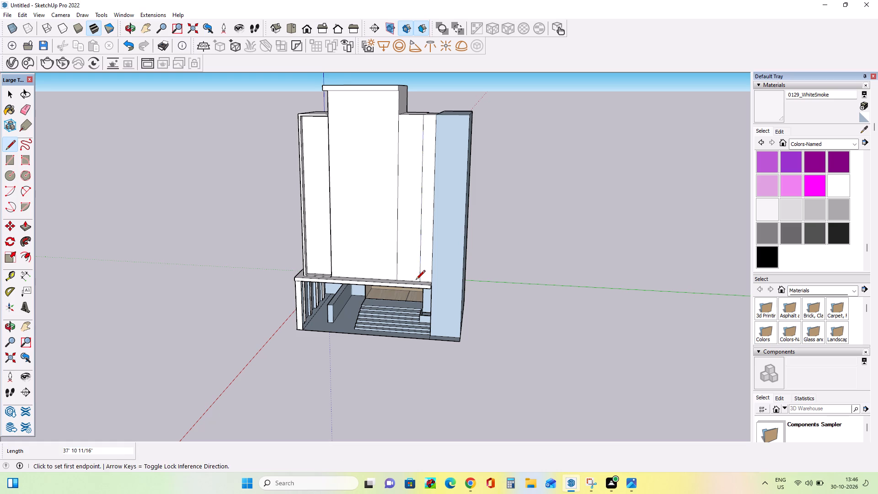
Draw a rectangle about 5' 4 15/16" by 2' 2 3/4" at the top of the facade strip, from the tower corner to the new line.
{"action": "middle_click_drag", "start_coordinate": [450, 285], "coordinate": [459, 300]}
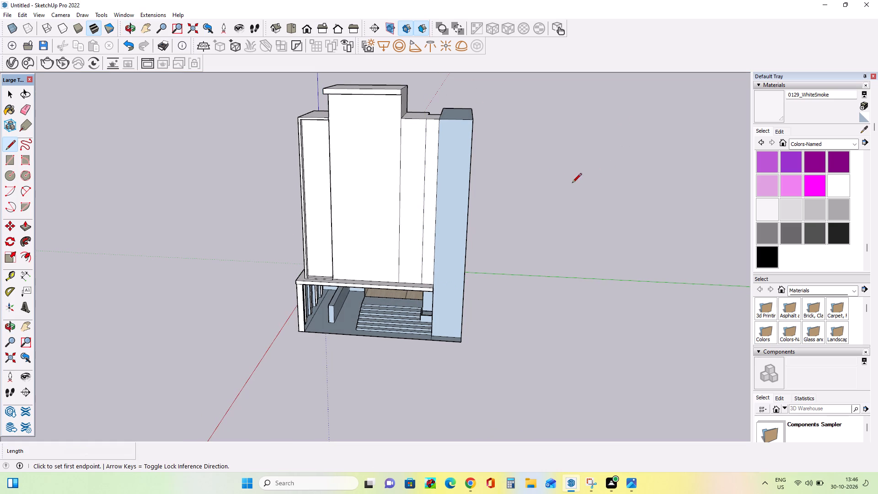
{"action": "scroll", "coordinate": [381, 179], "scroll_direction": "down", "scroll_amount": 2}
{"action": "middle_click_drag", "start_coordinate": [537, 133], "coordinate": [535, 147]}
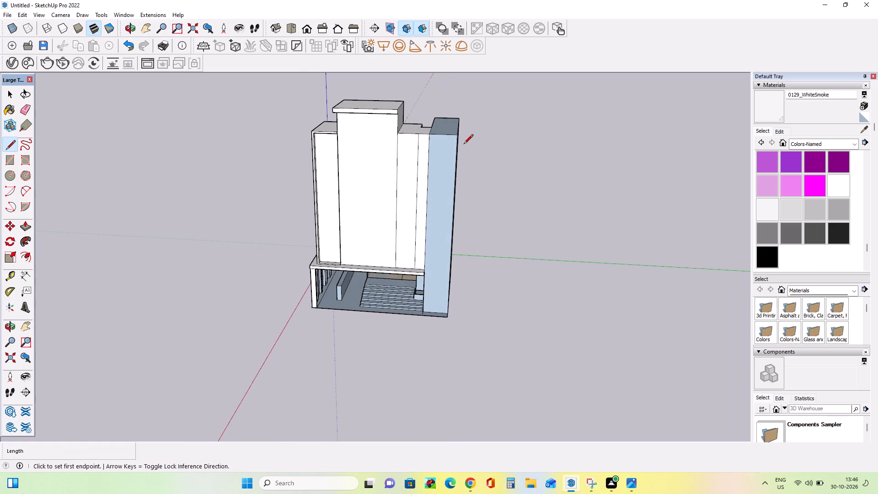
{"action": "scroll", "coordinate": [431, 139], "scroll_direction": "up", "scroll_amount": 6}
{"action": "middle_click_drag", "start_coordinate": [401, 147], "coordinate": [406, 157]}
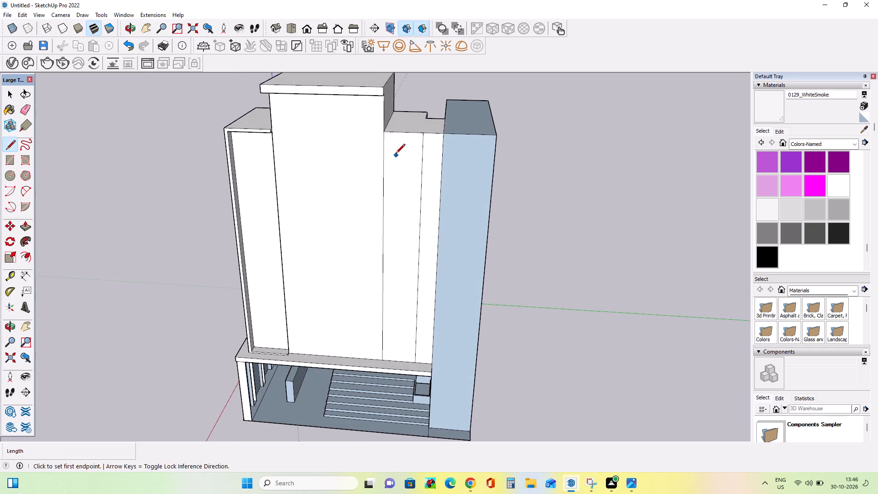
{"action": "scroll", "coordinate": [396, 154], "scroll_direction": "up", "scroll_amount": 2}
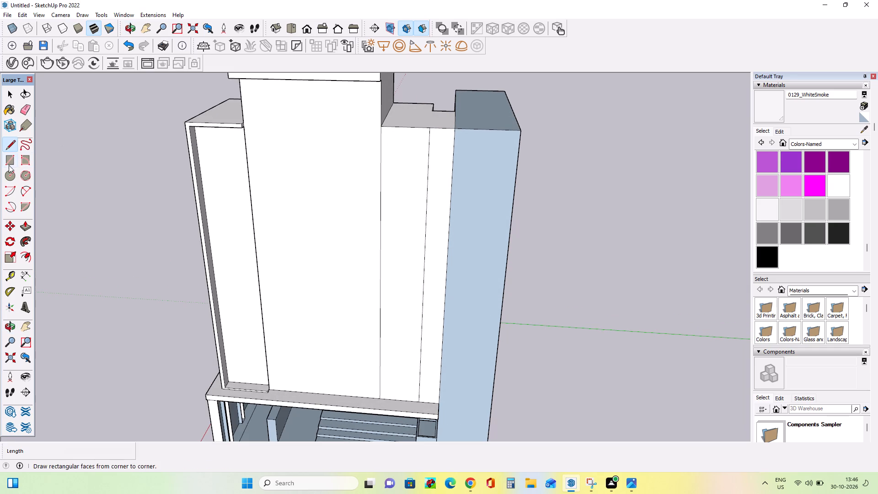
{"action": "left_click", "coordinate": [9, 165]}
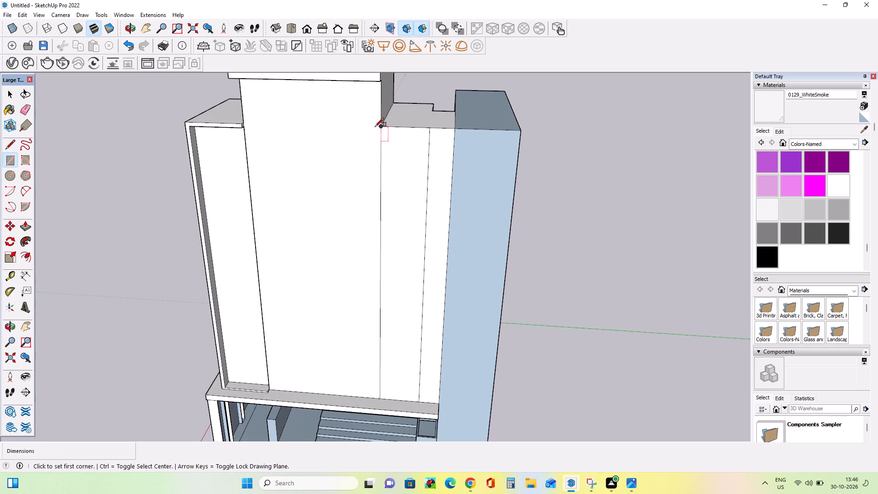
{"action": "left_click", "coordinate": [382, 126]}
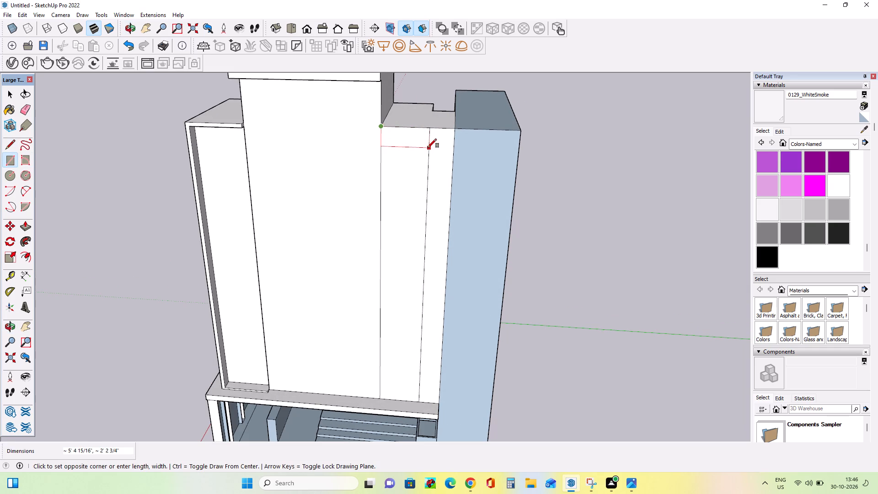
{"action": "left_click", "coordinate": [428, 148]}
Pull the narrow facade strip beside the side block outward by 1' 1 1/2".
{"action": "middle_click", "coordinate": [546, 114]}
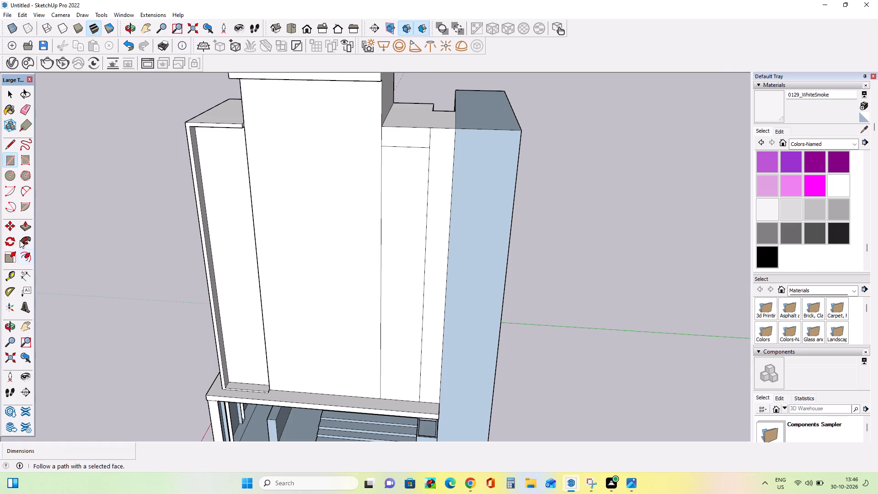
{"action": "left_click", "coordinate": [25, 227]}
{"action": "left_click_drag", "start_coordinate": [442, 267], "coordinate": [442, 272]}
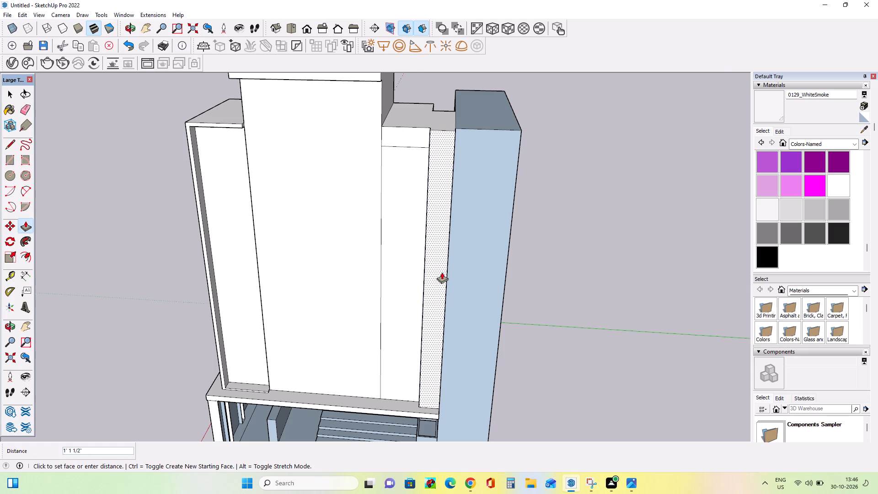
{"action": "left_click_drag", "start_coordinate": [442, 272], "coordinate": [442, 271]}
Cover the notch in the roof beside the side block with a rectangle about 4' 6 7/8" by 2' 10 3/8".
{"action": "middle_click_drag", "start_coordinate": [437, 284], "coordinate": [441, 286]}
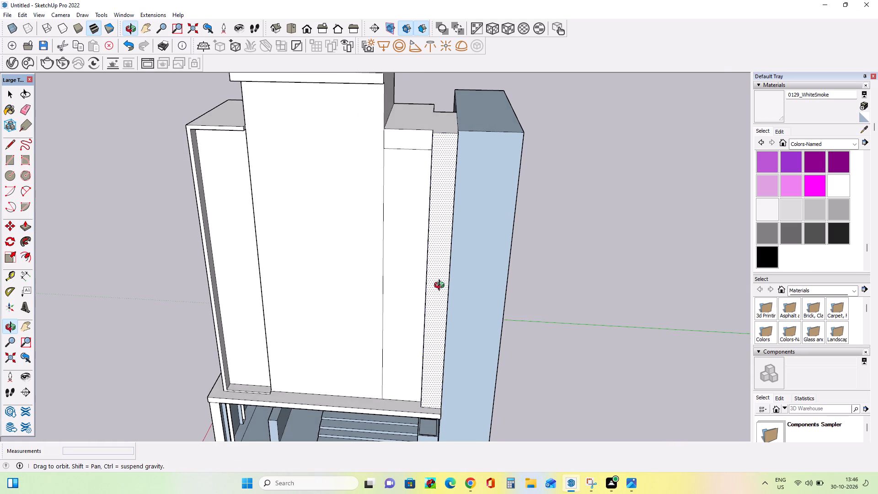
{"action": "middle_click_drag", "start_coordinate": [441, 286], "coordinate": [445, 291]}
{"action": "middle_click_drag", "start_coordinate": [431, 313], "coordinate": [436, 314]}
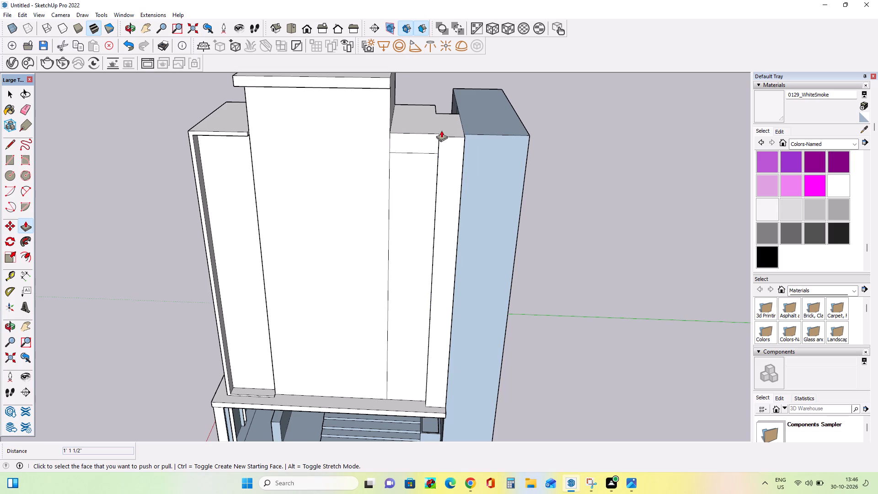
{"action": "scroll", "coordinate": [453, 129], "scroll_direction": "up", "scroll_amount": 3}
{"action": "middle_click_drag", "start_coordinate": [452, 132], "coordinate": [144, 223]}
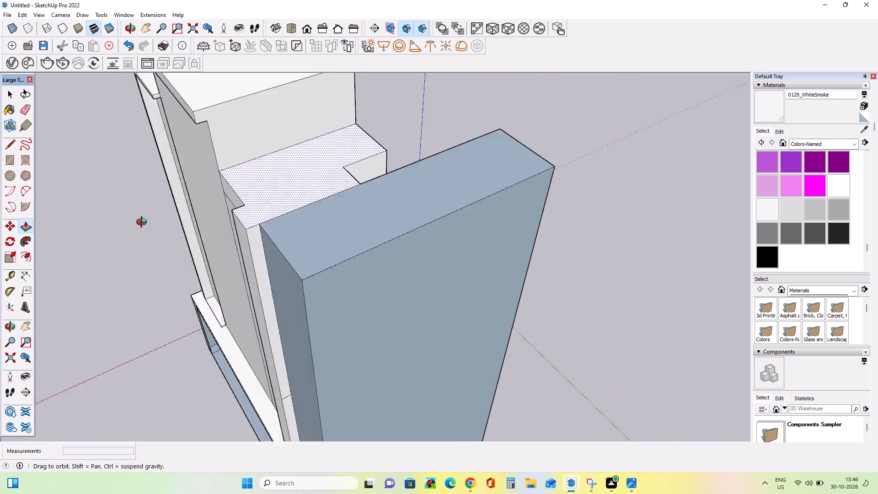
{"action": "middle_click_drag", "start_coordinate": [144, 223], "coordinate": [86, 241]}
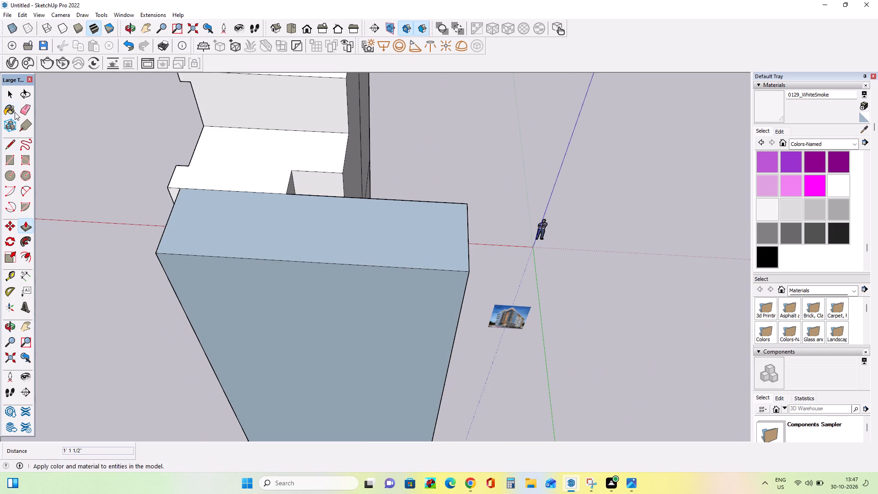
{"action": "left_click", "coordinate": [12, 158]}
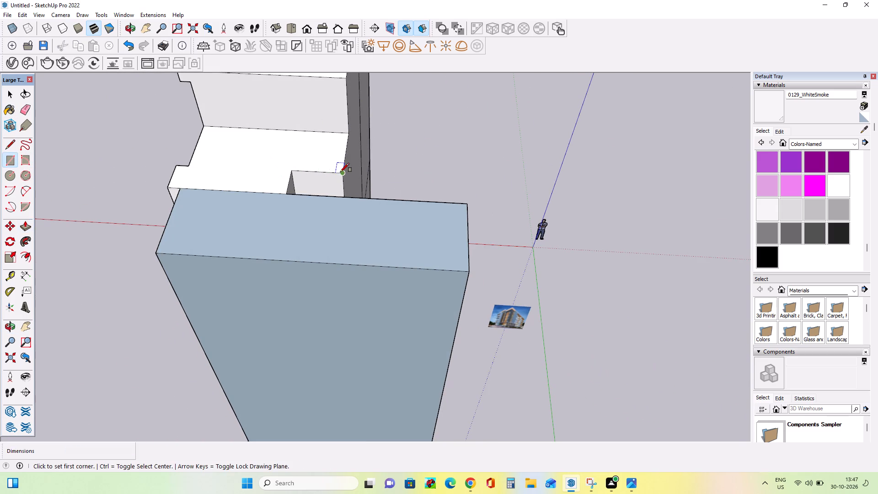
{"action": "left_click", "coordinate": [341, 171]}
{"action": "left_click", "coordinate": [282, 193]}
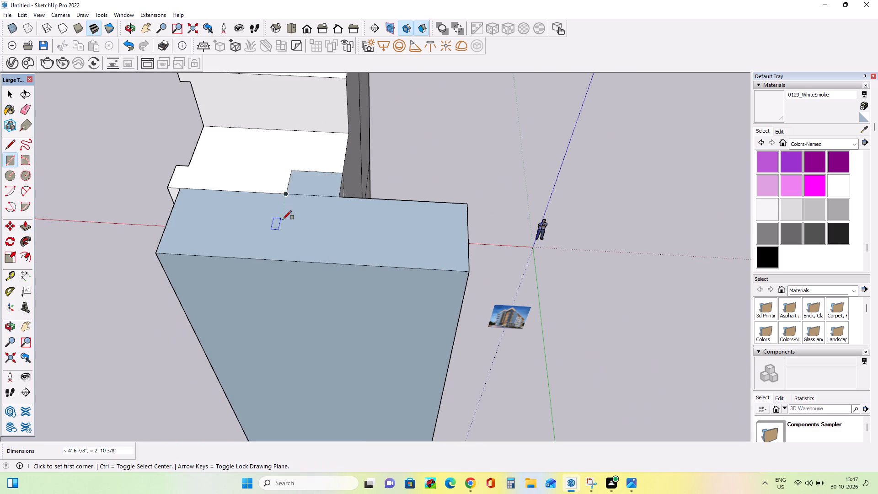
Draw a line across the lower recess from the low block's top corner to the edge of the tall side block.
{"action": "middle_click_drag", "start_coordinate": [284, 220], "coordinate": [337, 223]}
{"action": "middle_click_drag", "start_coordinate": [435, 212], "coordinate": [142, 215]}
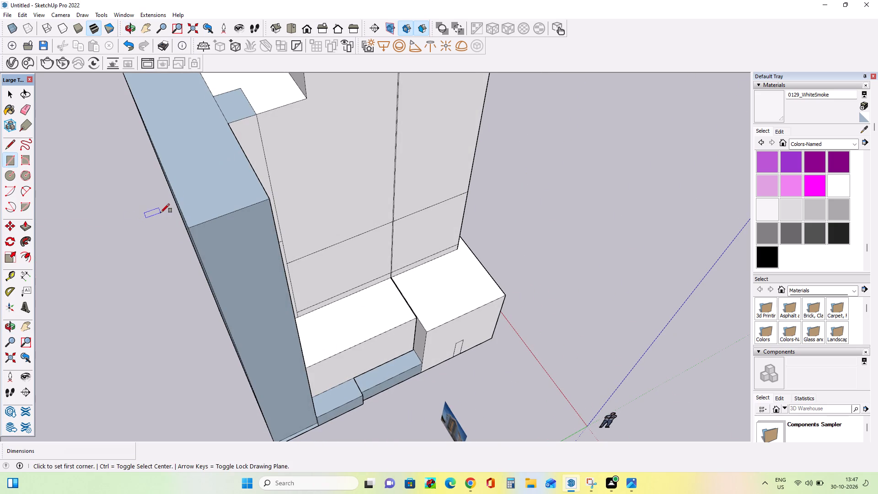
{"action": "middle_click_drag", "start_coordinate": [223, 209], "coordinate": [488, 161]}
{"action": "middle_click_drag", "start_coordinate": [240, 162], "coordinate": [249, 177]}
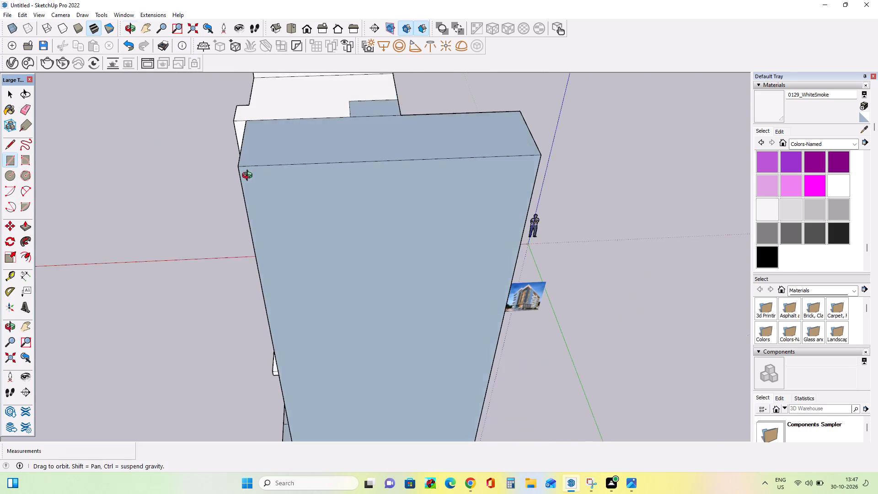
{"action": "middle_click_drag", "start_coordinate": [249, 177], "coordinate": [42, 150]}
{"action": "scroll", "coordinate": [259, 199], "scroll_direction": "down", "scroll_amount": 2}
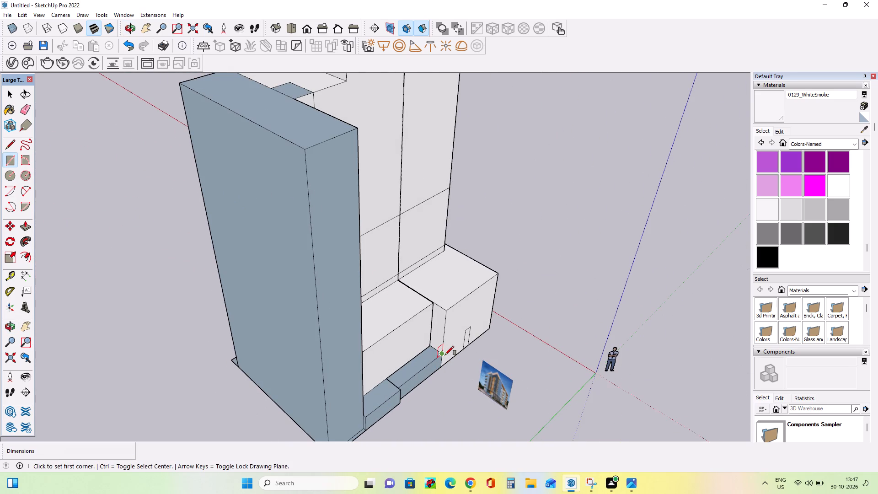
{"action": "left_click", "coordinate": [445, 355]}
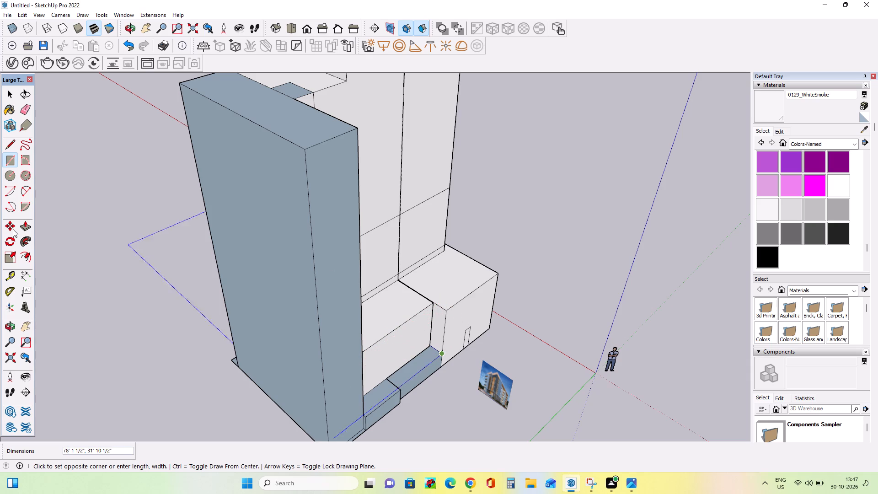
{"action": "left_click", "coordinate": [8, 147]}
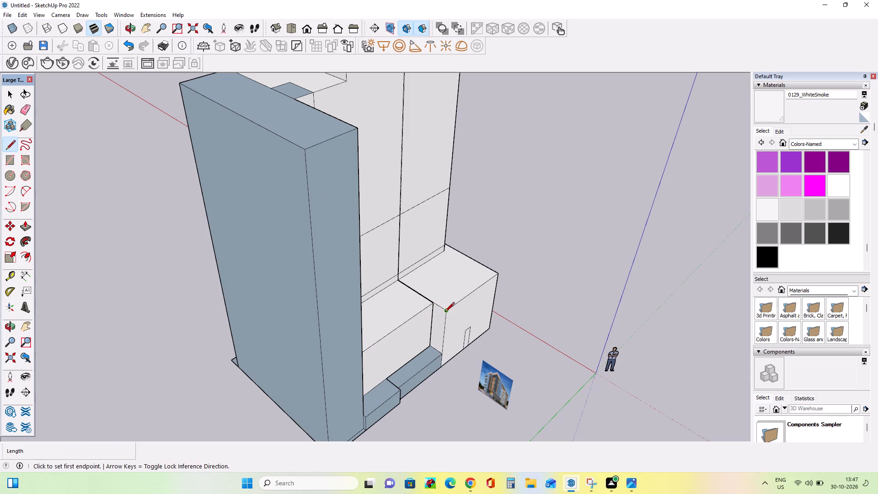
{"action": "left_click", "coordinate": [445, 312]}
{"action": "left_click", "coordinate": [367, 370]}
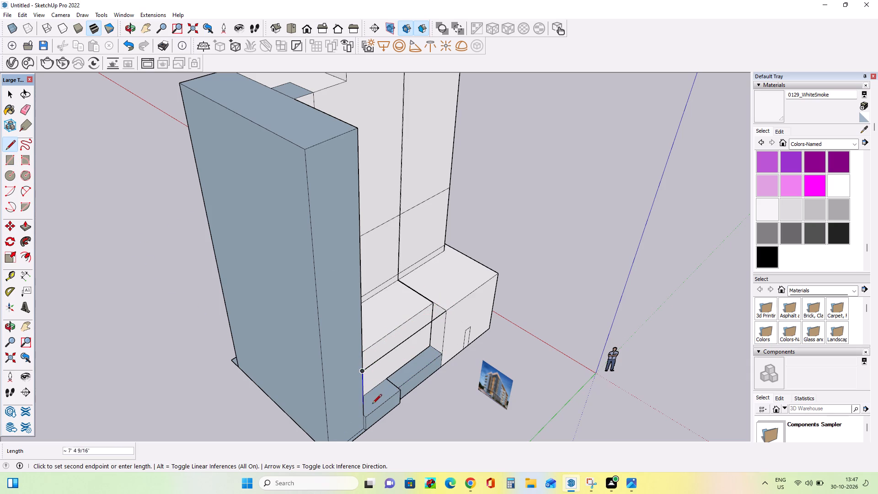
Close the recess with a face by drawing a vertical edge about 10' 1" and a bottom edge about 18' 7" along the low plinths.
{"action": "scroll", "coordinate": [369, 413], "scroll_direction": "up", "scroll_amount": 5}
{"action": "middle_click_drag", "start_coordinate": [370, 413], "coordinate": [225, 368]}
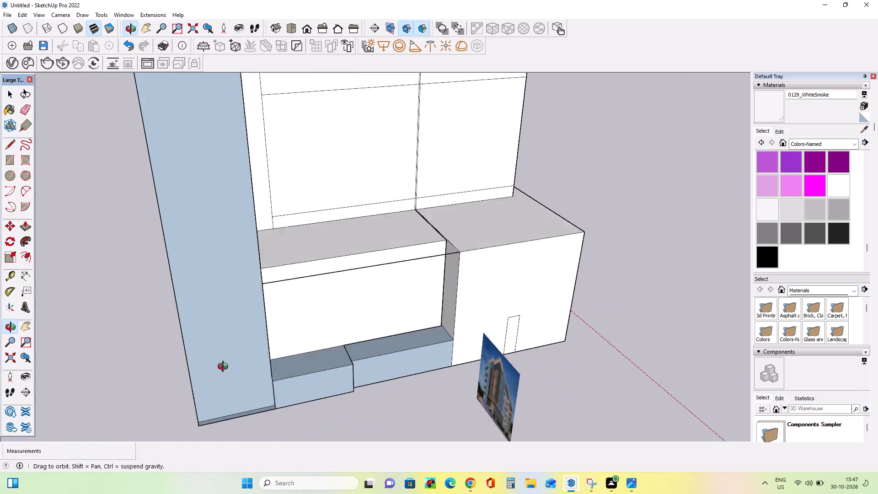
{"action": "middle_click_drag", "start_coordinate": [225, 368], "coordinate": [216, 368]}
{"action": "scroll", "coordinate": [233, 359], "scroll_direction": "up", "scroll_amount": 4}
{"action": "left_click", "coordinate": [245, 359]}
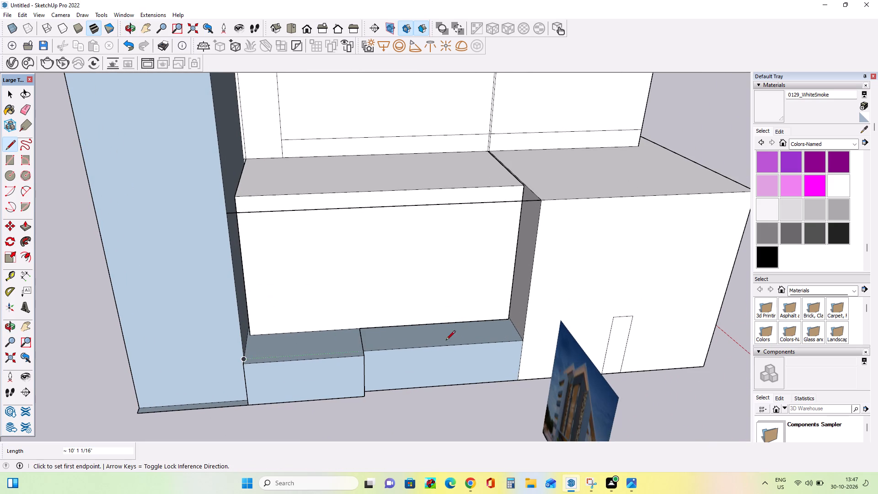
{"action": "left_click", "coordinate": [525, 338]}
{"action": "middle_click_drag", "start_coordinate": [319, 357], "coordinate": [329, 382]}
{"action": "scroll", "coordinate": [417, 365], "scroll_direction": "up", "scroll_amount": 2}
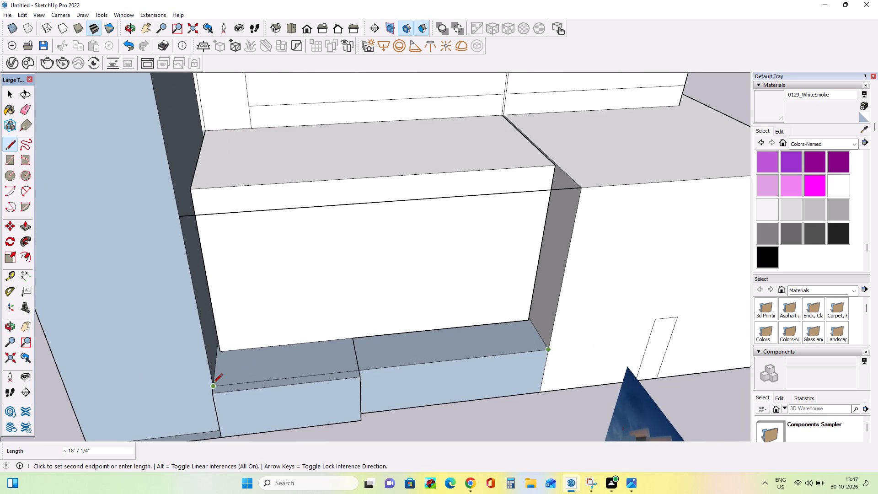
{"action": "left_click", "coordinate": [213, 385]}
{"action": "middle_click_drag", "start_coordinate": [303, 374], "coordinate": [310, 386]}
{"action": "middle_click_drag", "start_coordinate": [251, 325], "coordinate": [209, 354]}
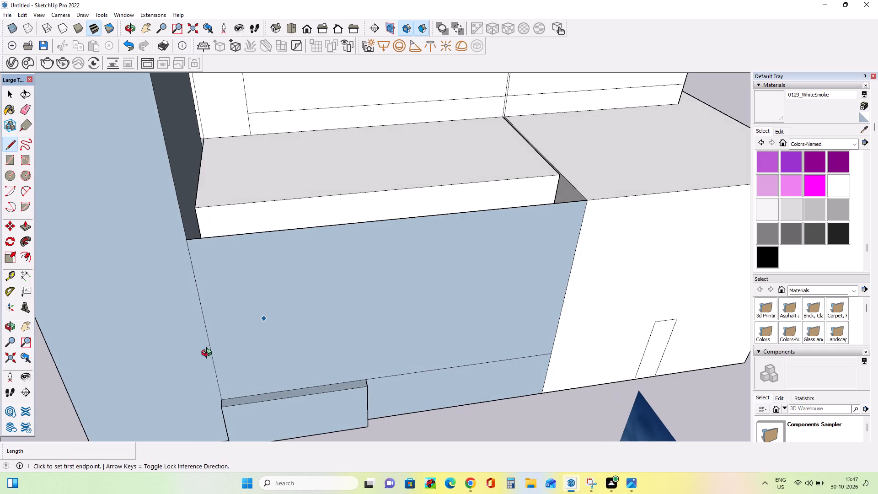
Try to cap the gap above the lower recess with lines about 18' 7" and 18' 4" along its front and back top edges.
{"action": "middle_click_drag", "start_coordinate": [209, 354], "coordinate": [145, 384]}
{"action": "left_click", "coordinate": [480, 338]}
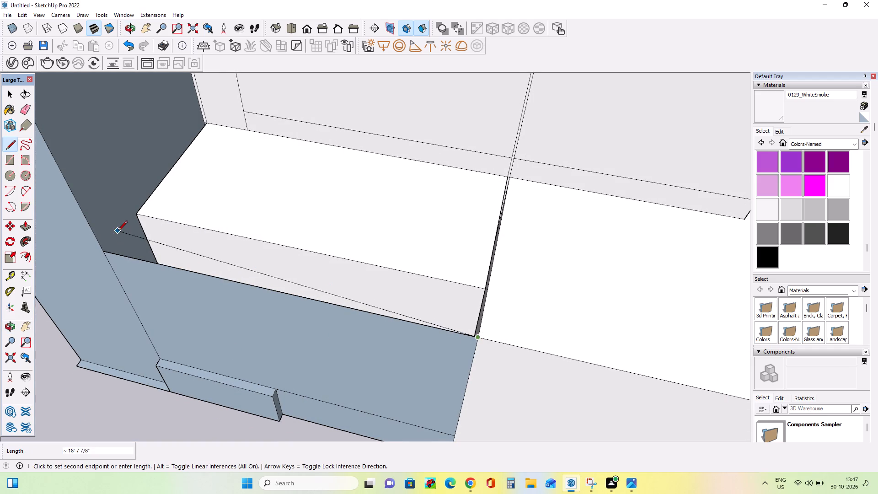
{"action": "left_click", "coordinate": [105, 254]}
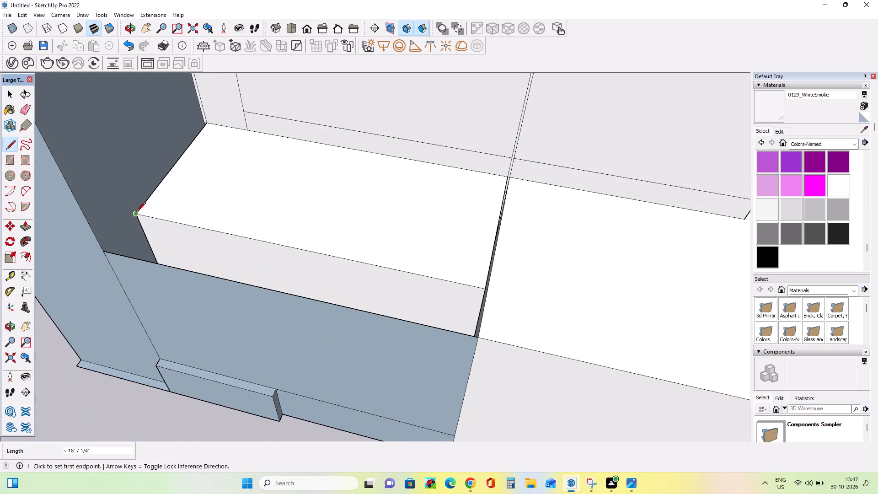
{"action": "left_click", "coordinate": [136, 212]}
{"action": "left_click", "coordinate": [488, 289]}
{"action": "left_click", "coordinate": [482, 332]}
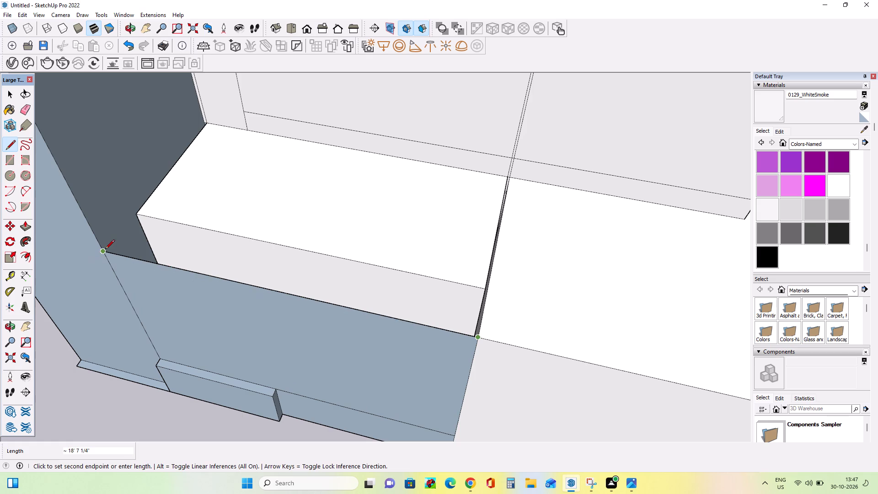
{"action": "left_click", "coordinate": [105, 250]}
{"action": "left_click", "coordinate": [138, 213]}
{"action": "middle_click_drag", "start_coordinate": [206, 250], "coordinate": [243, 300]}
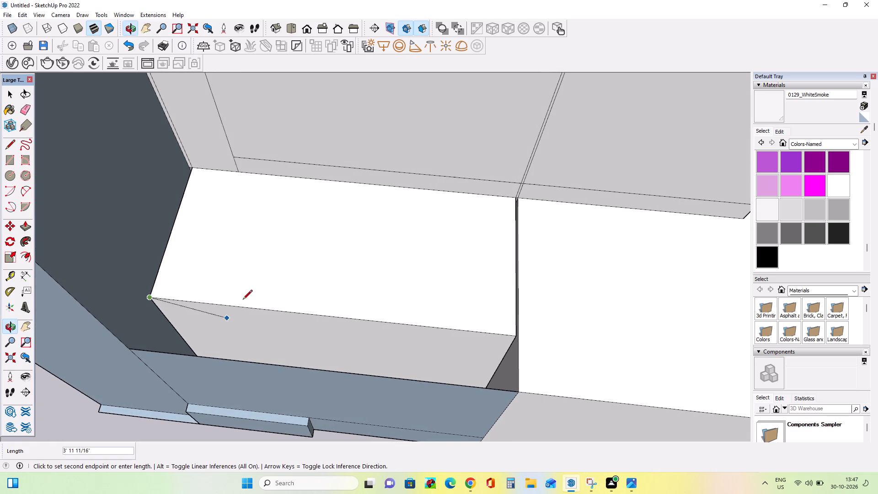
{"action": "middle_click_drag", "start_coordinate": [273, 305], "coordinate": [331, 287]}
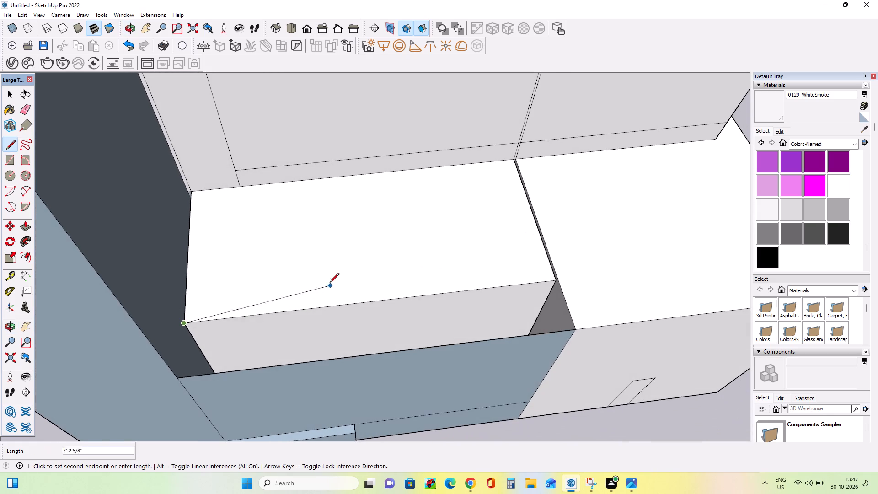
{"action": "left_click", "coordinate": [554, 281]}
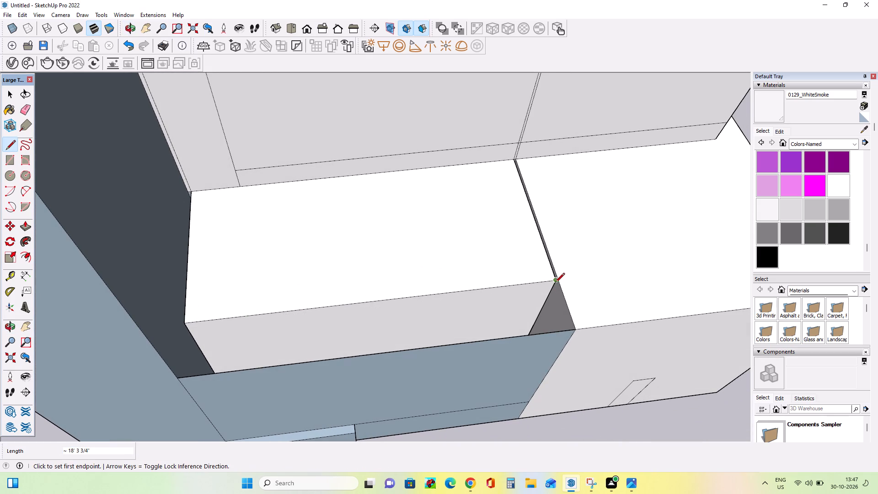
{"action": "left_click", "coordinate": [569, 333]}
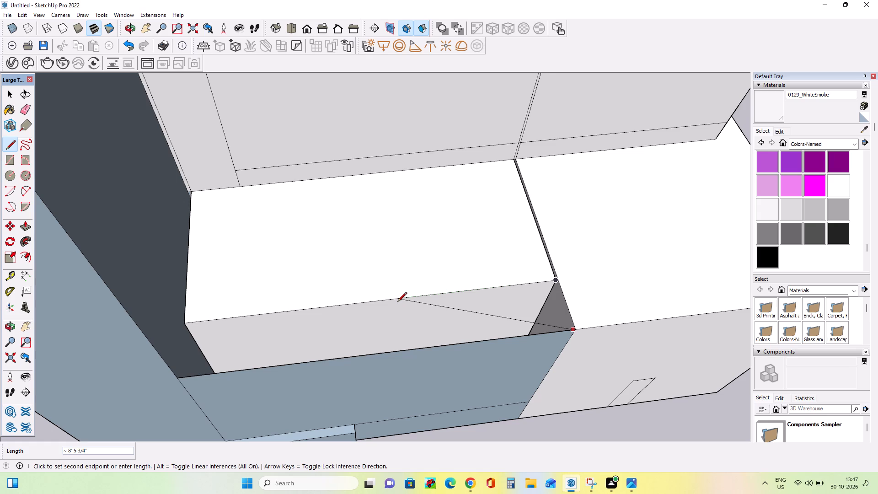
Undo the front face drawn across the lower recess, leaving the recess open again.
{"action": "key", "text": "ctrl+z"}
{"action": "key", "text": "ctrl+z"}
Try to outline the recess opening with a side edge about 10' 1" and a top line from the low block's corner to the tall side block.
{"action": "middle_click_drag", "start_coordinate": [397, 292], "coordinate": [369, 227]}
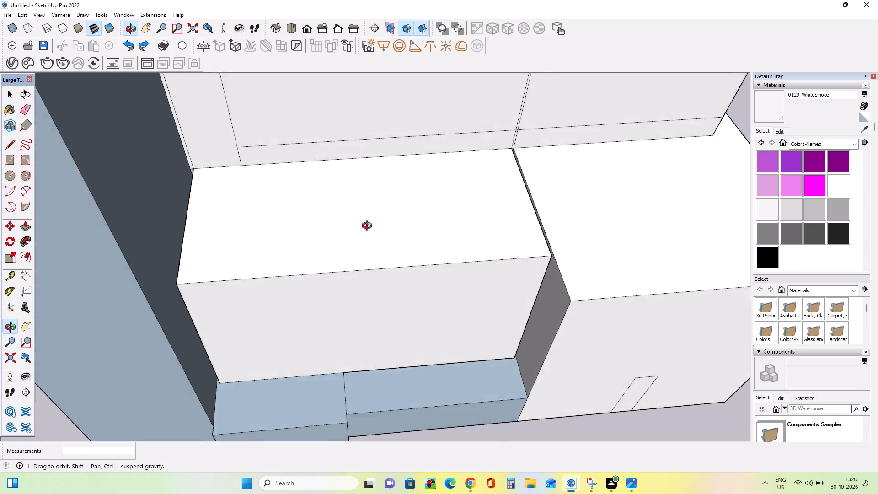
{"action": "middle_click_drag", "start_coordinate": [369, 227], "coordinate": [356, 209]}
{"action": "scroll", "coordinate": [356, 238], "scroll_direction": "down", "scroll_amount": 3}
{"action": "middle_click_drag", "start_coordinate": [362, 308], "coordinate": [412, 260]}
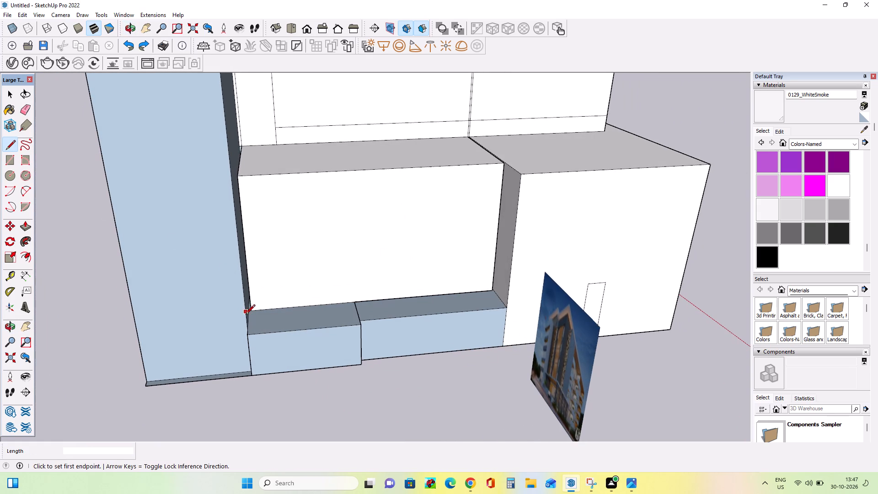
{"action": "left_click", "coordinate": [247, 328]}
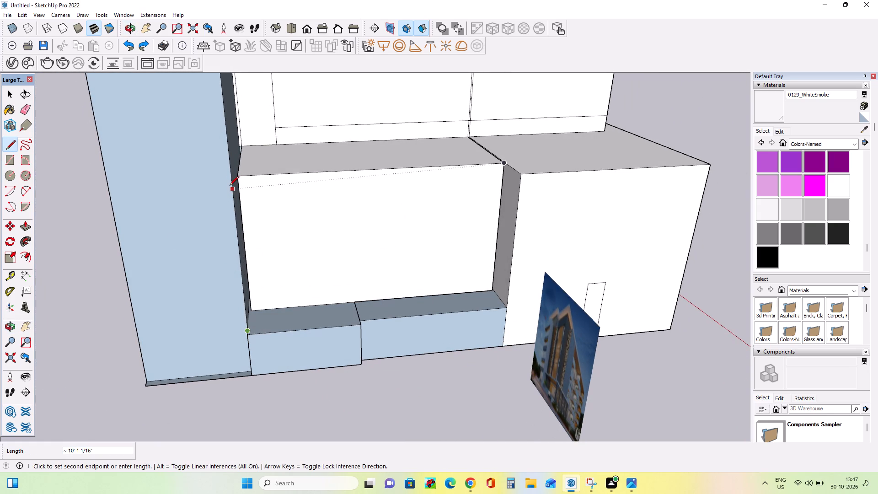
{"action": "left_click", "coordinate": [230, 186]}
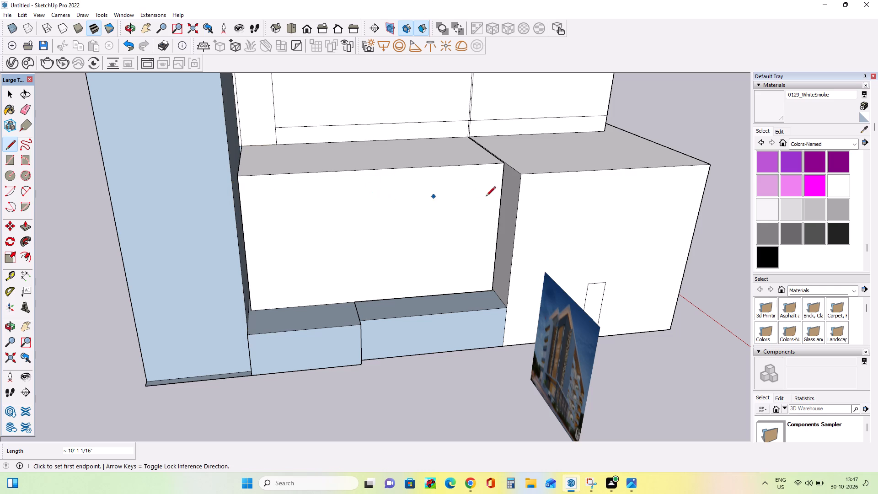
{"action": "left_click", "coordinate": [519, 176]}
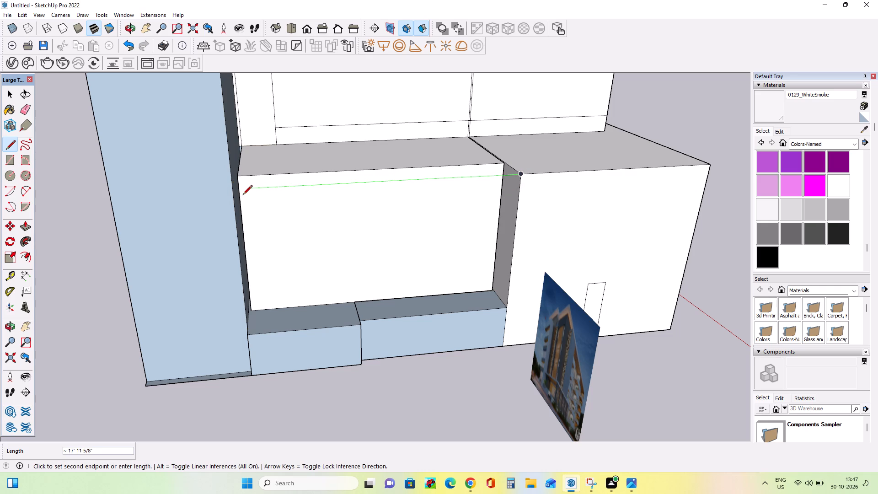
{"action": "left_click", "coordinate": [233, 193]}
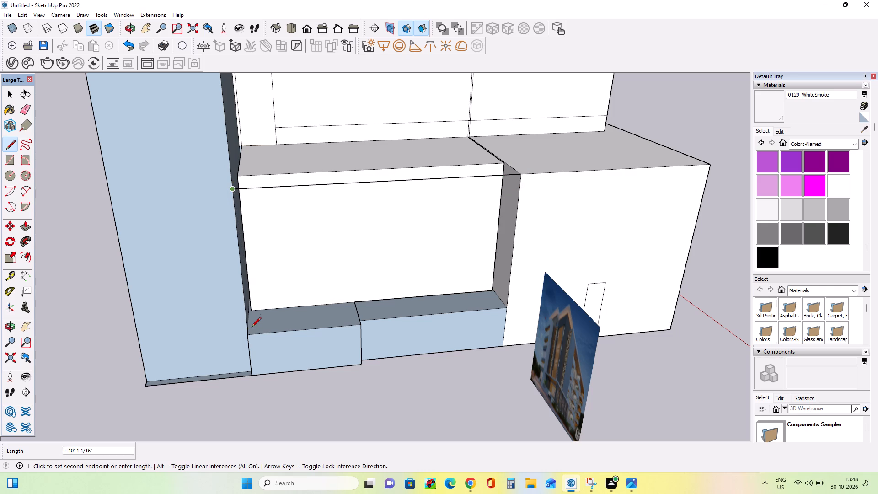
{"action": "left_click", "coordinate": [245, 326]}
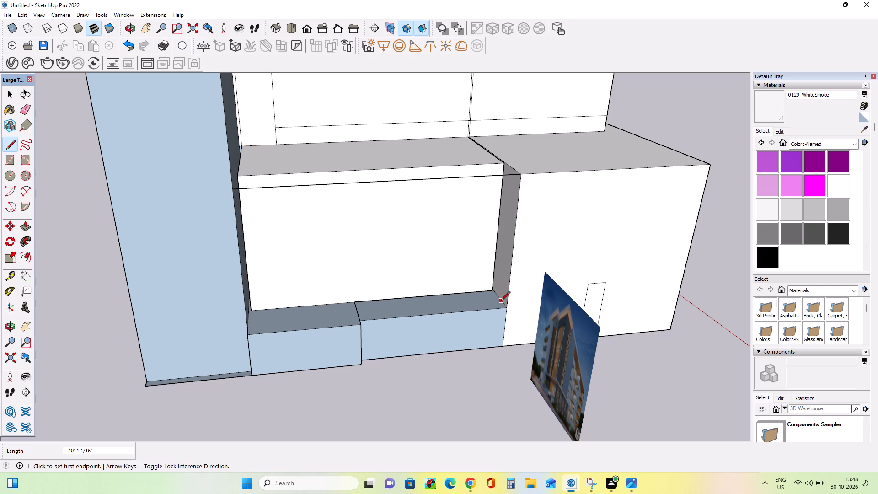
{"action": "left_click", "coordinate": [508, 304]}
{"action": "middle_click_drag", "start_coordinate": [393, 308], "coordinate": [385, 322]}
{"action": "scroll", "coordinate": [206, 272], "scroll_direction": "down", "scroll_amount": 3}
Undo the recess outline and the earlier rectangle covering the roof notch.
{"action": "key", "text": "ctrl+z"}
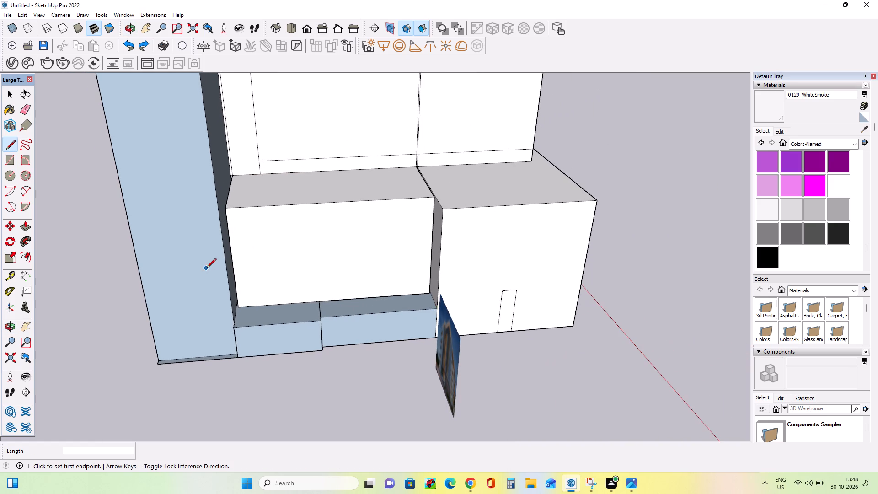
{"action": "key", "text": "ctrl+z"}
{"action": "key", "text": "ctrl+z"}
Cover the notch in the roof beside the tall side block with a rectangle about 5' 7" by 2' 10".
{"action": "scroll", "coordinate": [162, 276], "scroll_direction": "down", "scroll_amount": 9}
{"action": "middle_click_drag", "start_coordinate": [219, 249], "coordinate": [377, 311]}
{"action": "scroll", "coordinate": [224, 250], "scroll_direction": "down", "scroll_amount": 1}
{"action": "scroll", "coordinate": [377, 311], "scroll_direction": "down", "scroll_amount": 3}
{"action": "middle_click_drag", "start_coordinate": [267, 242], "coordinate": [252, 278]}
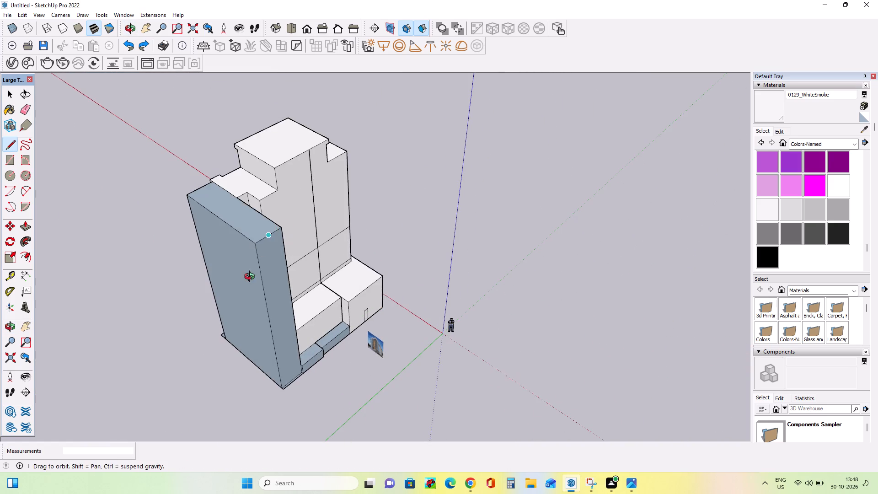
{"action": "middle_click_drag", "start_coordinate": [252, 278], "coordinate": [251, 279]}
{"action": "scroll", "coordinate": [256, 237], "scroll_direction": "up", "scroll_amount": 7}
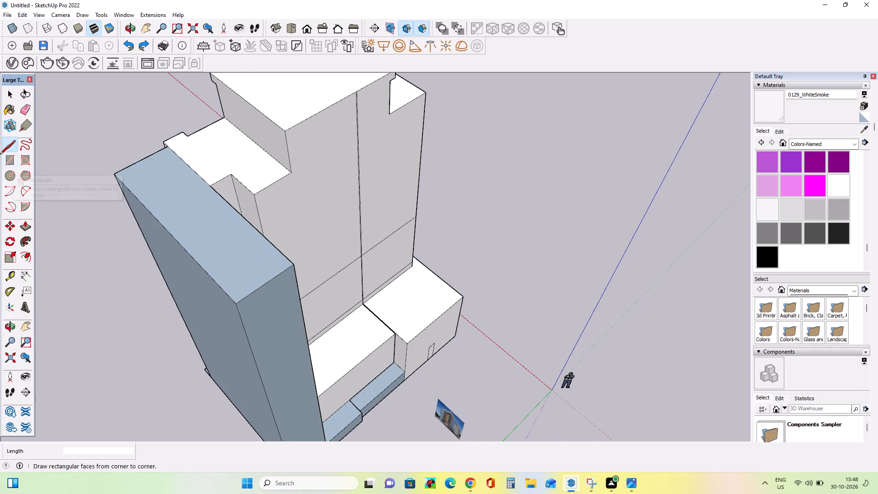
{"action": "left_click", "coordinate": [9, 161]}
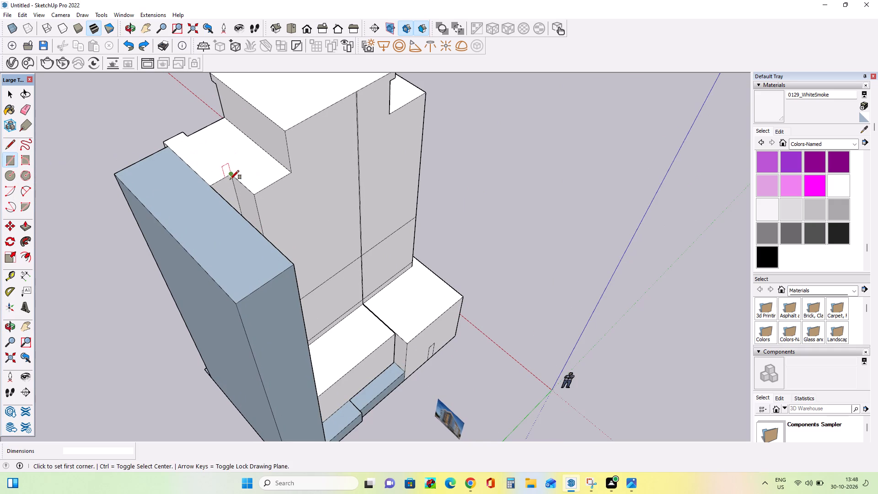
{"action": "left_click", "coordinate": [230, 179]}
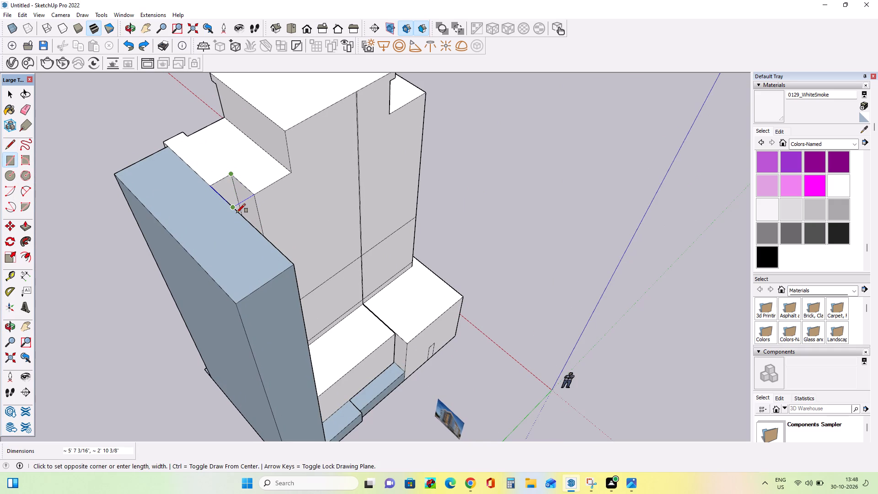
{"action": "left_click", "coordinate": [236, 213]}
{"action": "middle_click_drag", "start_coordinate": [274, 231], "coordinate": [284, 245]}
{"action": "scroll", "coordinate": [261, 228], "scroll_direction": "up", "scroll_amount": 3}
{"action": "middle_click_drag", "start_coordinate": [293, 236], "coordinate": [207, 259]}
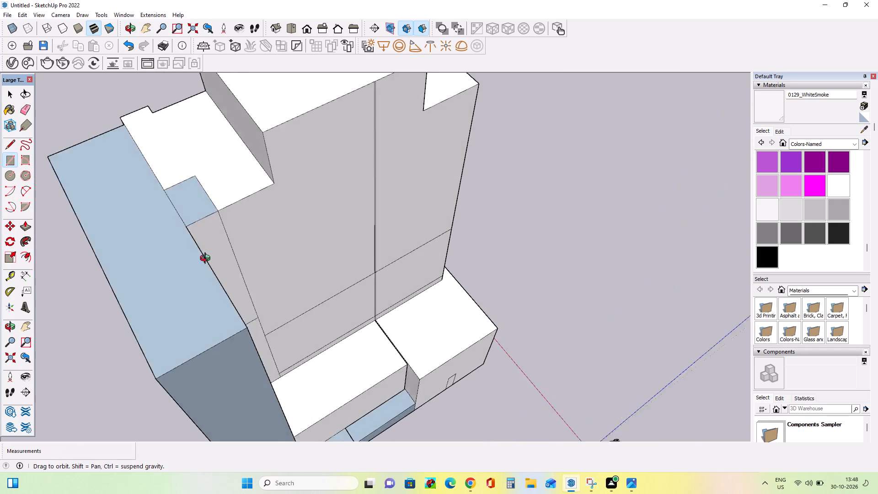
{"action": "middle_click_drag", "start_coordinate": [207, 259], "coordinate": [160, 108]}
Draw a rectangle about 30' 9" by 7' 8" across both low block roofs, from the recessed block's front corner to the tower's outer corner.
{"action": "scroll", "coordinate": [187, 179], "scroll_direction": "down", "scroll_amount": 7}
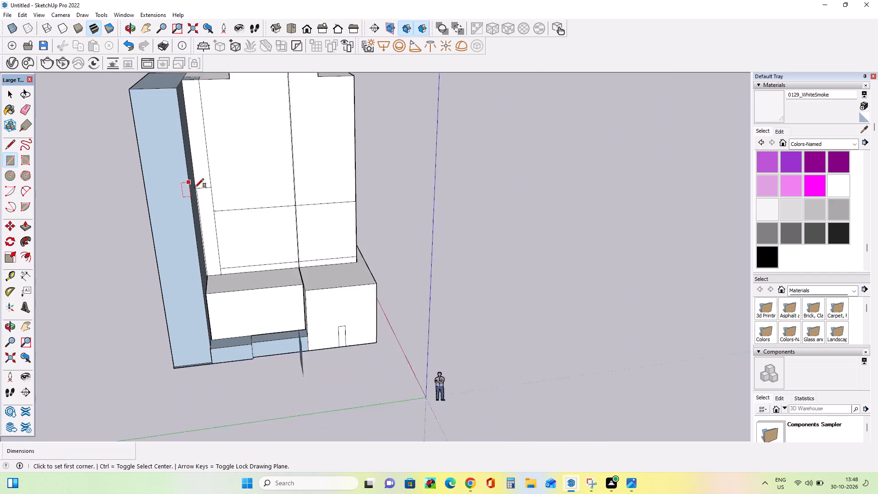
{"action": "middle_click_drag", "start_coordinate": [374, 252], "coordinate": [327, 300]}
{"action": "scroll", "coordinate": [270, 298], "scroll_direction": "up", "scroll_amount": 7}
{"action": "middle_click_drag", "start_coordinate": [294, 291], "coordinate": [395, 282]}
{"action": "scroll", "coordinate": [365, 295], "scroll_direction": "up", "scroll_amount": 4}
{"action": "scroll", "coordinate": [152, 290], "scroll_direction": "down", "scroll_amount": 3}
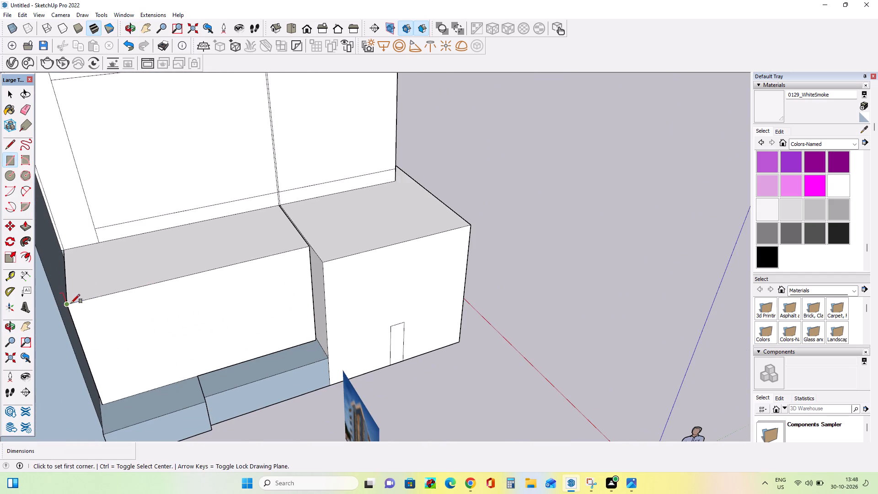
{"action": "left_click", "coordinate": [65, 303]}
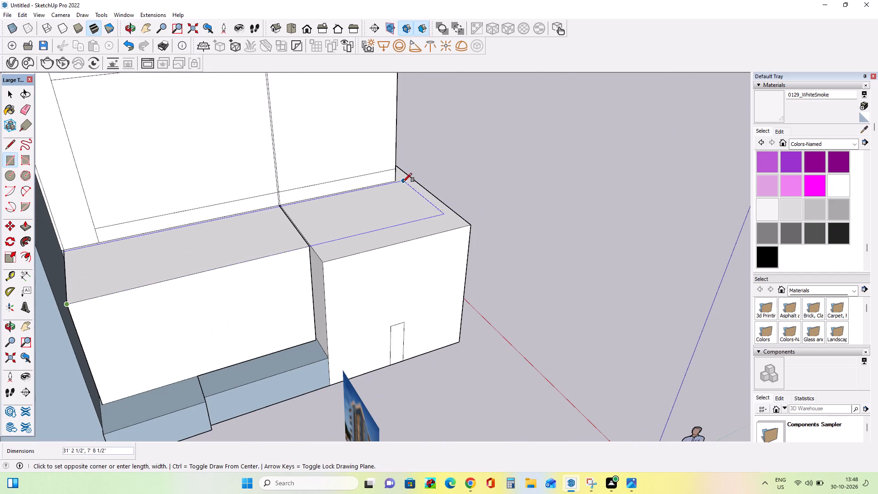
{"action": "left_click", "coordinate": [395, 180]}
Draw a front roof strip about 30' 9" by 2' 9" over the recess, from the first rectangle's outer corner to the tall side block.
{"action": "middle_click_drag", "start_coordinate": [382, 223], "coordinate": [381, 232]}
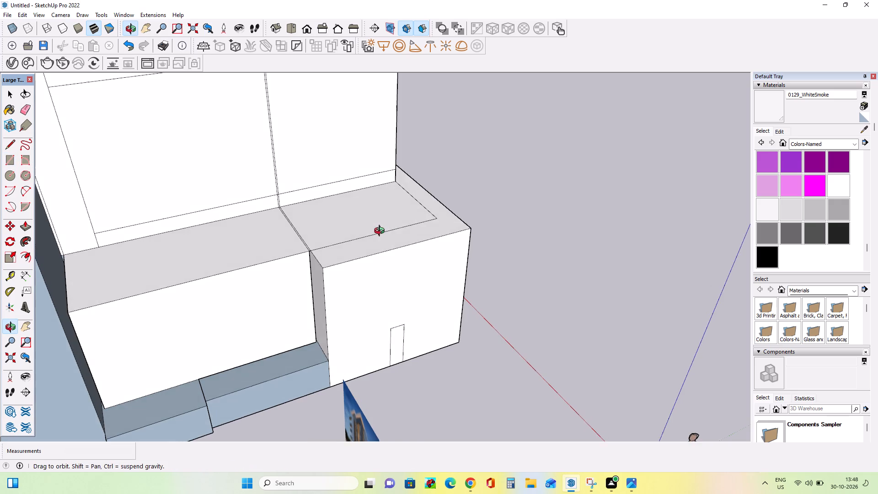
{"action": "middle_click_drag", "start_coordinate": [381, 232], "coordinate": [408, 177]}
{"action": "middle_click_drag", "start_coordinate": [454, 214], "coordinate": [391, 260]}
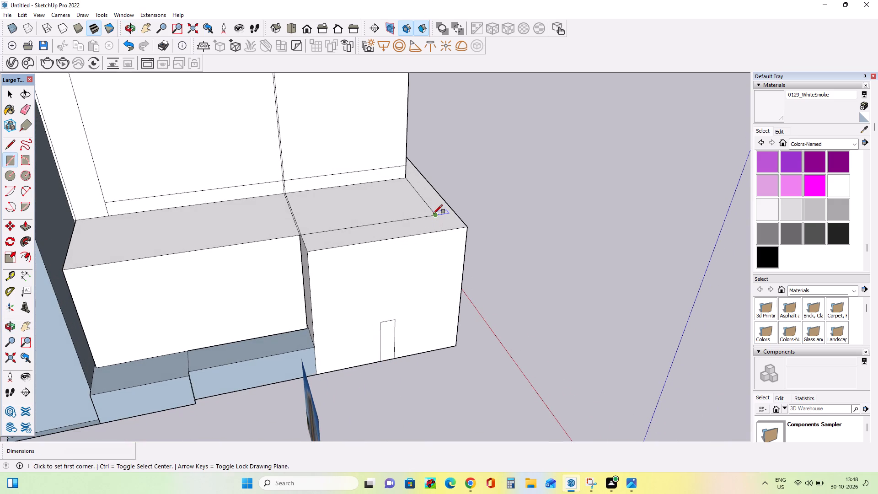
{"action": "left_click", "coordinate": [434, 214]}
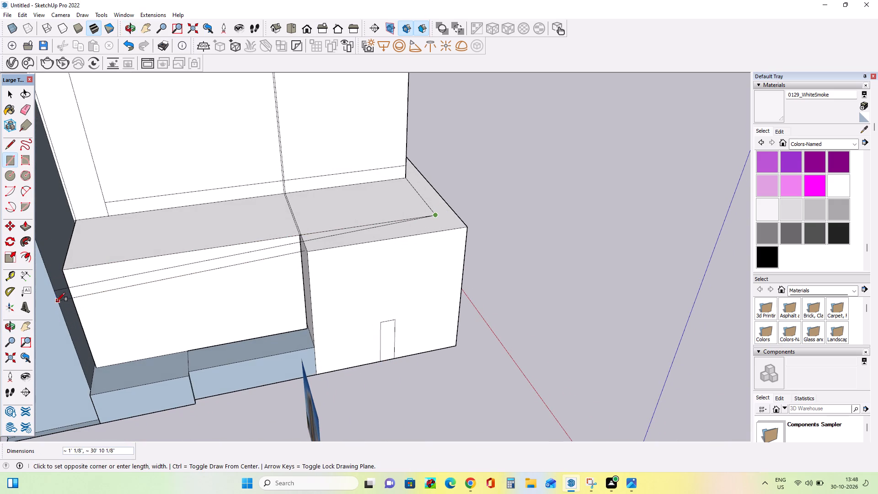
{"action": "left_click", "coordinate": [63, 271]}
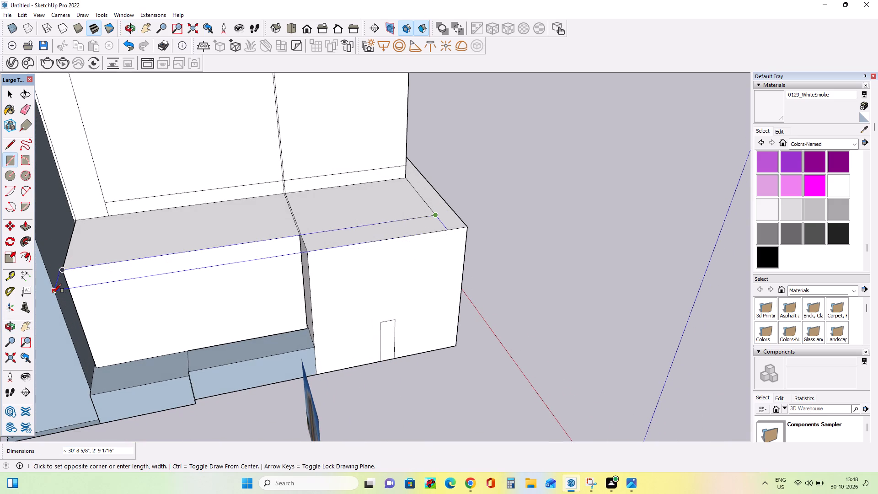
{"action": "left_click", "coordinate": [53, 293]}
Extend the strip over the recess downward by 10' 1 1/16" to fill the space down to the low plinths.
{"action": "middle_click_drag", "start_coordinate": [154, 296], "coordinate": [268, 145]}
{"action": "middle_click_drag", "start_coordinate": [327, 179], "coordinate": [306, 191]}
{"action": "left_click", "coordinate": [27, 230]}
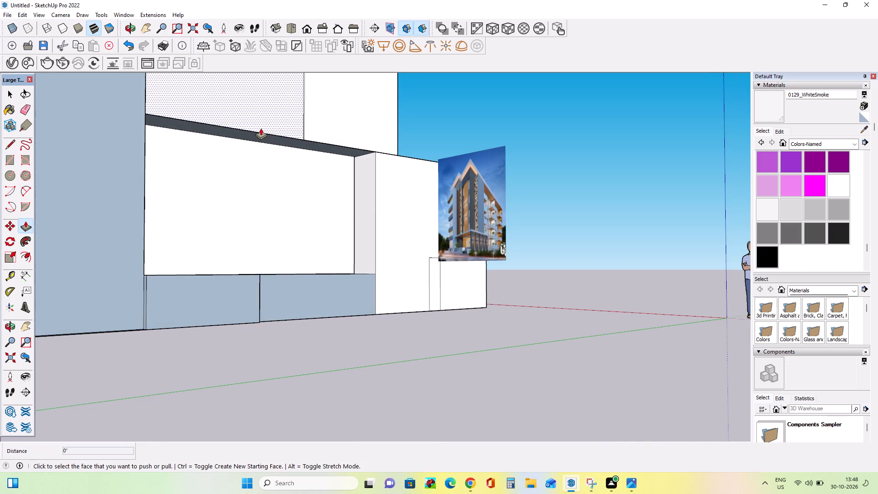
{"action": "left_click_drag", "start_coordinate": [261, 140], "coordinate": [269, 276]}
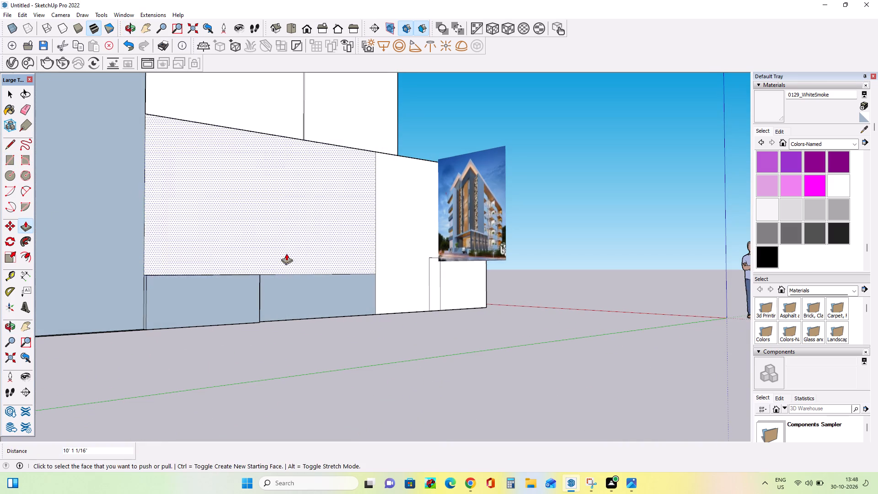
Adjust the height of the recessed low block's rear roof face by 5 3/8" with Push/Pull.
{"action": "middle_click_drag", "start_coordinate": [313, 240], "coordinate": [246, 399]}
{"action": "middle_click_drag", "start_coordinate": [357, 252], "coordinate": [317, 297]}
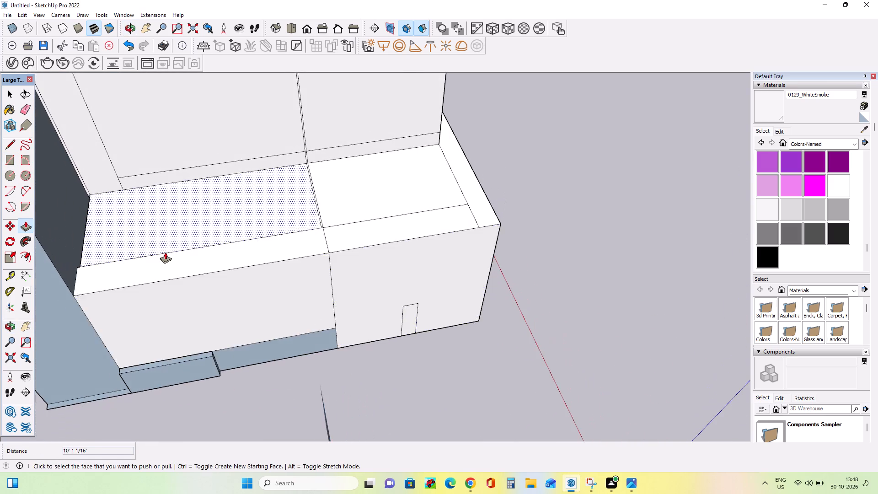
{"action": "scroll", "coordinate": [165, 252], "scroll_direction": "up", "scroll_amount": 3}
{"action": "middle_click_drag", "start_coordinate": [165, 252], "coordinate": [49, 368]}
{"action": "left_click_drag", "start_coordinate": [126, 241], "coordinate": [131, 233]}
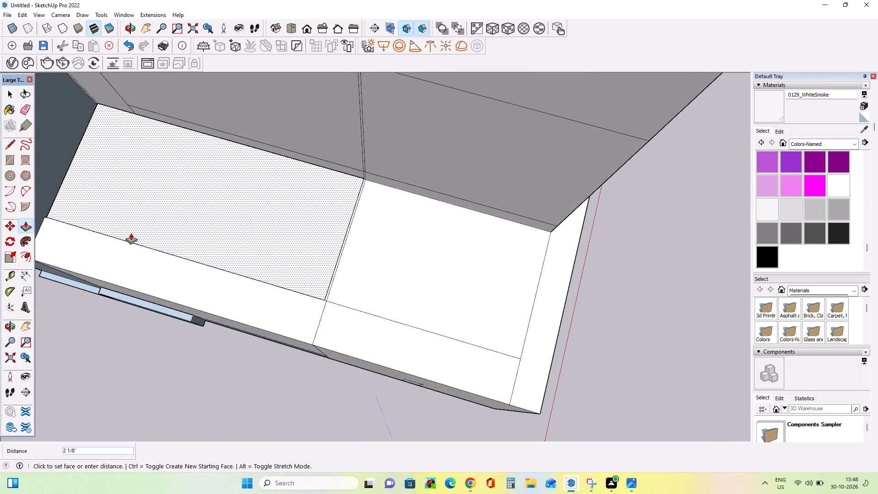
{"action": "left_click_drag", "start_coordinate": [131, 233], "coordinate": [115, 252]}
{"action": "middle_click_drag", "start_coordinate": [181, 226], "coordinate": [98, 260]}
{"action": "scroll", "coordinate": [137, 234], "scroll_direction": "up", "scroll_amount": 6}
{"action": "middle_click_drag", "start_coordinate": [247, 233], "coordinate": [186, 150]}
{"action": "scroll", "coordinate": [347, 216], "scroll_direction": "up", "scroll_amount": 4}
{"action": "left_click_drag", "start_coordinate": [409, 232], "coordinate": [376, 251]}
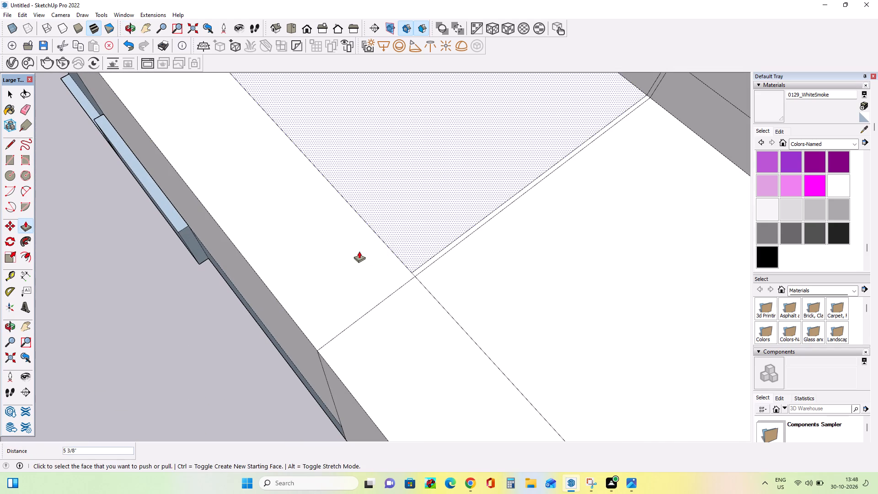
{"action": "middle_click_drag", "start_coordinate": [353, 254], "coordinate": [294, 276]}
{"action": "scroll", "coordinate": [358, 295], "scroll_direction": "up", "scroll_amount": 2}
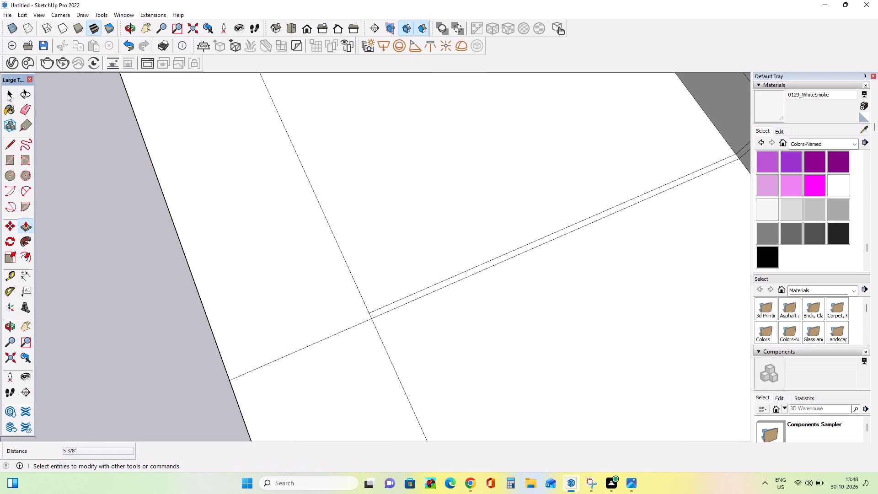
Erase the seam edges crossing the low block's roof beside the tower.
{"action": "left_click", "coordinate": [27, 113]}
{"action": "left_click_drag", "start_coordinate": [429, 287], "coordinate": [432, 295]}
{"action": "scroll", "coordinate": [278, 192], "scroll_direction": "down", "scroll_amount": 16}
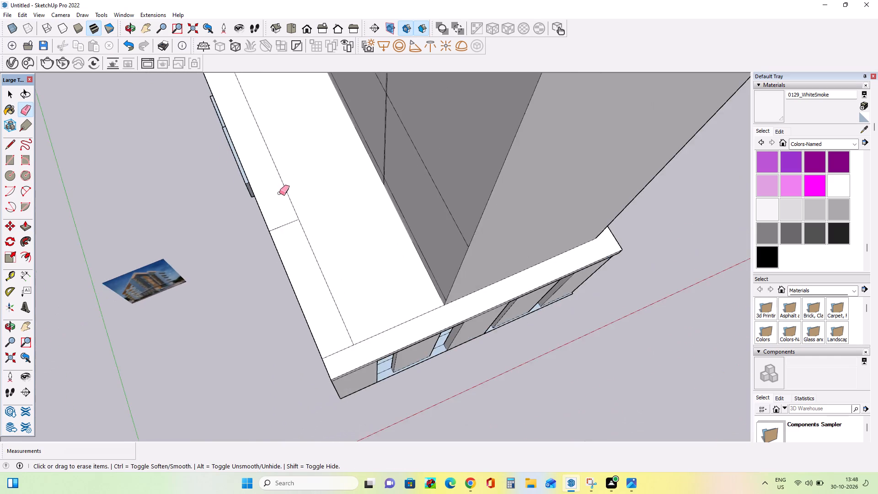
Check the entrance stair area, and undo the seam erasure and the preceding Push/Pull edits that filled the recess.
{"action": "scroll", "coordinate": [279, 193], "scroll_direction": "down", "scroll_amount": 11}
{"action": "middle_click_drag", "start_coordinate": [519, 215], "coordinate": [274, 1]}
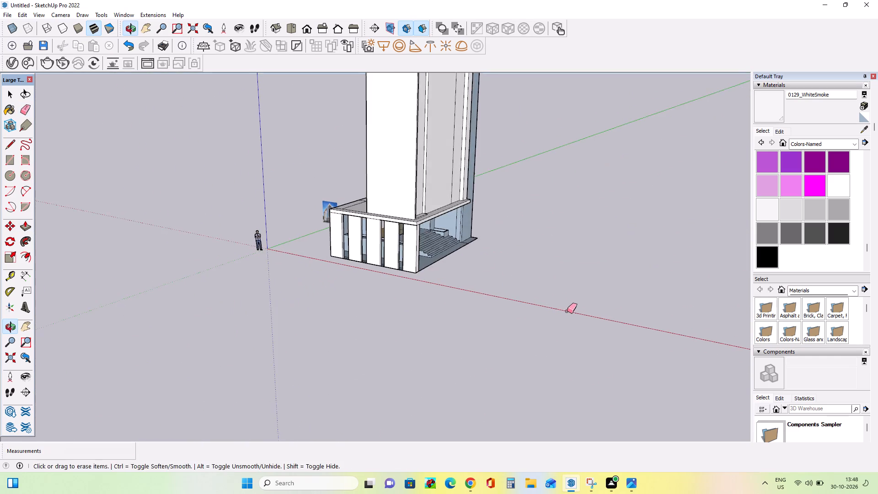
{"action": "middle_click_drag", "start_coordinate": [558, 309], "coordinate": [319, 247]}
{"action": "scroll", "coordinate": [429, 249], "scroll_direction": "up", "scroll_amount": 5}
{"action": "middle_click_drag", "start_coordinate": [393, 255], "coordinate": [466, 246]}
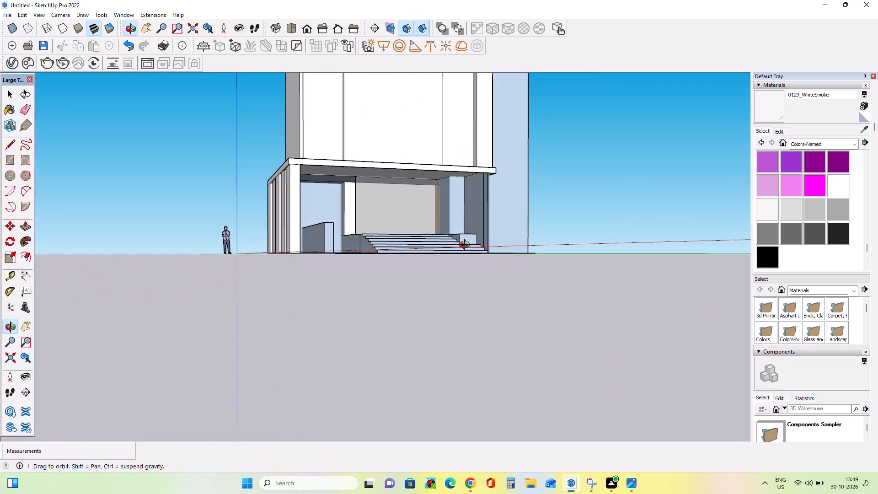
{"action": "middle_click_drag", "start_coordinate": [466, 246], "coordinate": [485, 282]}
{"action": "scroll", "coordinate": [410, 242], "scroll_direction": "up", "scroll_amount": 7}
{"action": "middle_click_drag", "start_coordinate": [376, 254], "coordinate": [395, 247]}
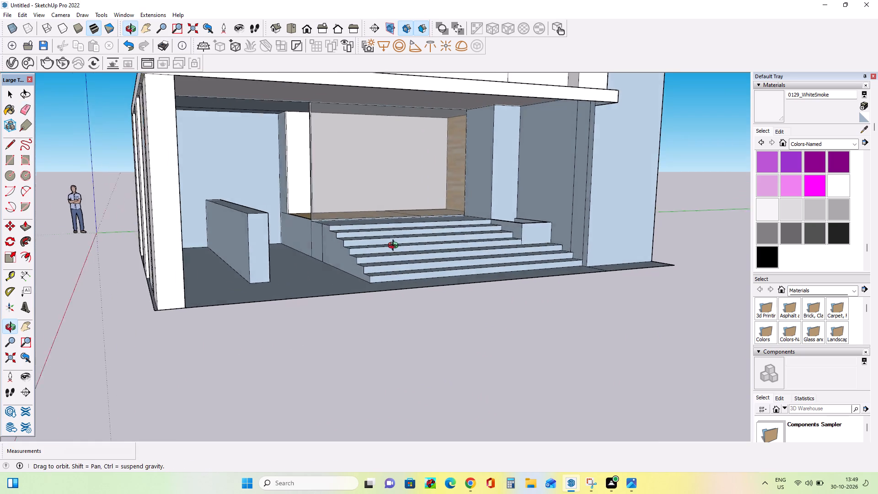
{"action": "middle_click_drag", "start_coordinate": [395, 247], "coordinate": [416, 272]}
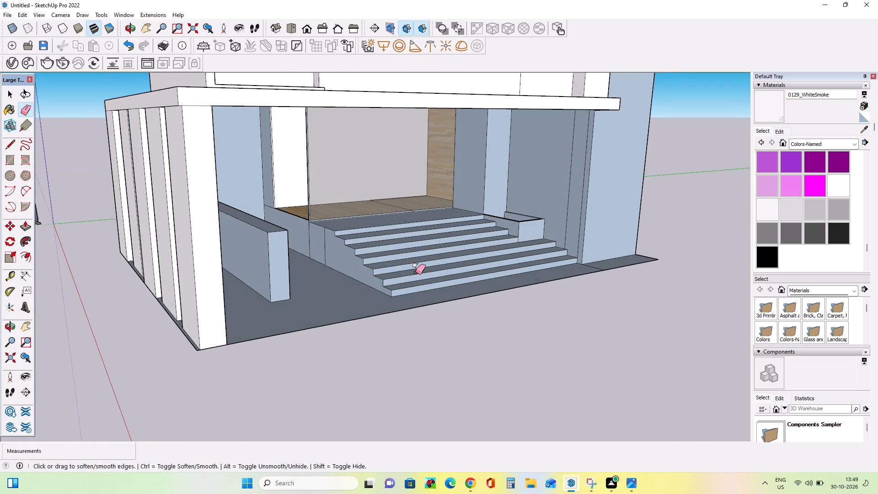
{"action": "key", "text": "ctrl+z"}
{"action": "middle_click_drag", "start_coordinate": [410, 279], "coordinate": [335, 223]}
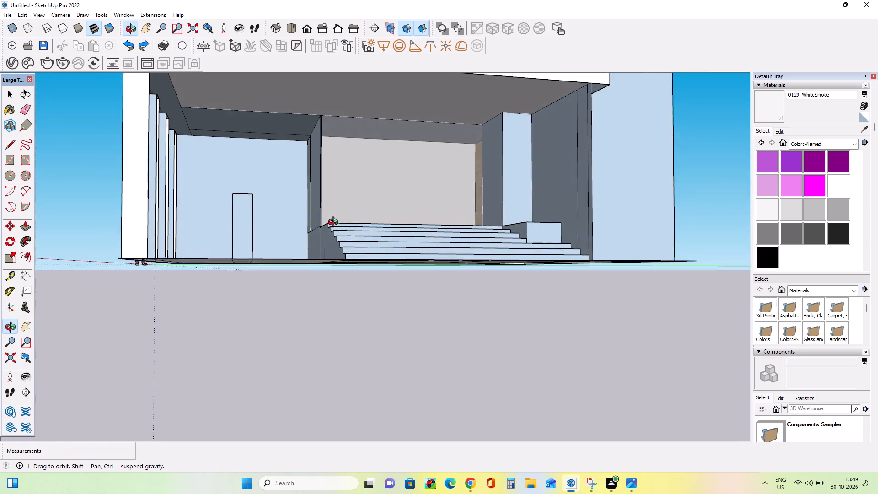
{"action": "middle_click_drag", "start_coordinate": [335, 223], "coordinate": [414, 228]}
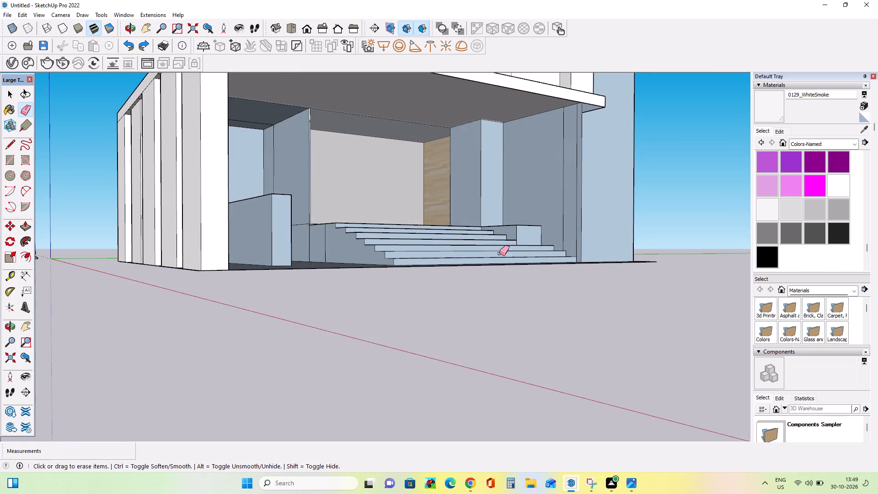
{"action": "middle_click_drag", "start_coordinate": [509, 255], "coordinate": [439, 260]}
{"action": "key", "text": "ctrl+z"}
{"action": "key", "text": "ctrl+z"}
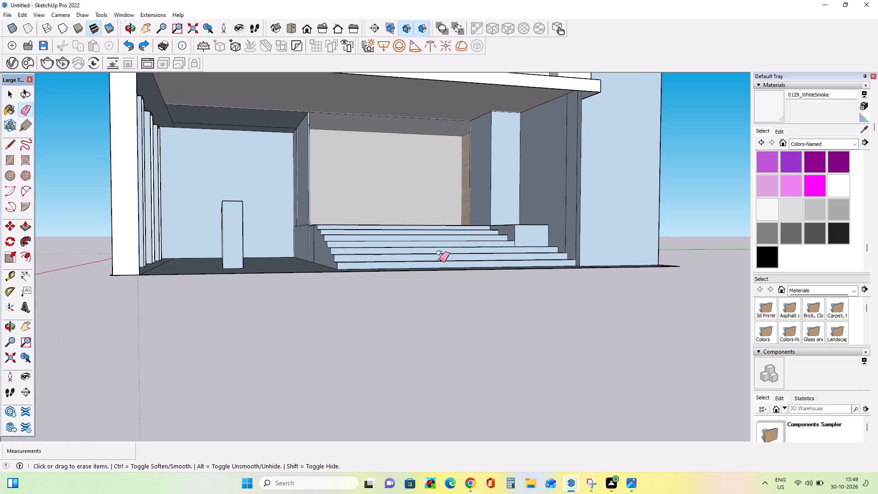
{"action": "key", "text": "ctrl+z"}
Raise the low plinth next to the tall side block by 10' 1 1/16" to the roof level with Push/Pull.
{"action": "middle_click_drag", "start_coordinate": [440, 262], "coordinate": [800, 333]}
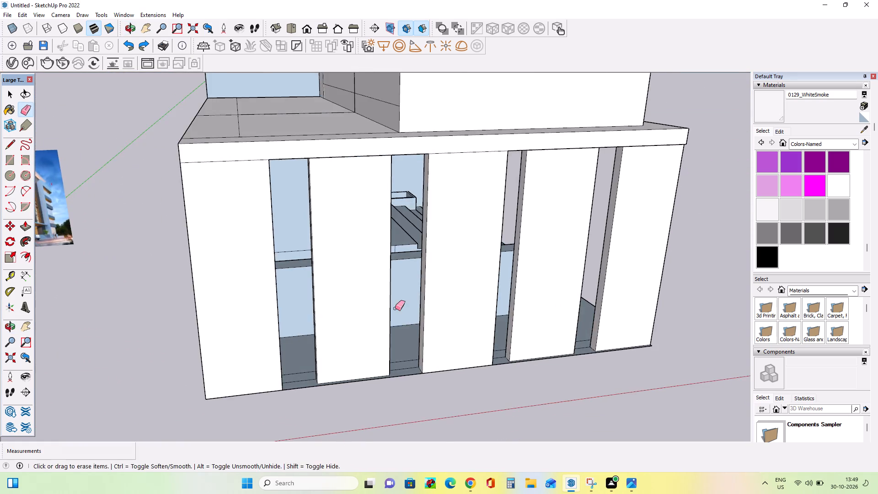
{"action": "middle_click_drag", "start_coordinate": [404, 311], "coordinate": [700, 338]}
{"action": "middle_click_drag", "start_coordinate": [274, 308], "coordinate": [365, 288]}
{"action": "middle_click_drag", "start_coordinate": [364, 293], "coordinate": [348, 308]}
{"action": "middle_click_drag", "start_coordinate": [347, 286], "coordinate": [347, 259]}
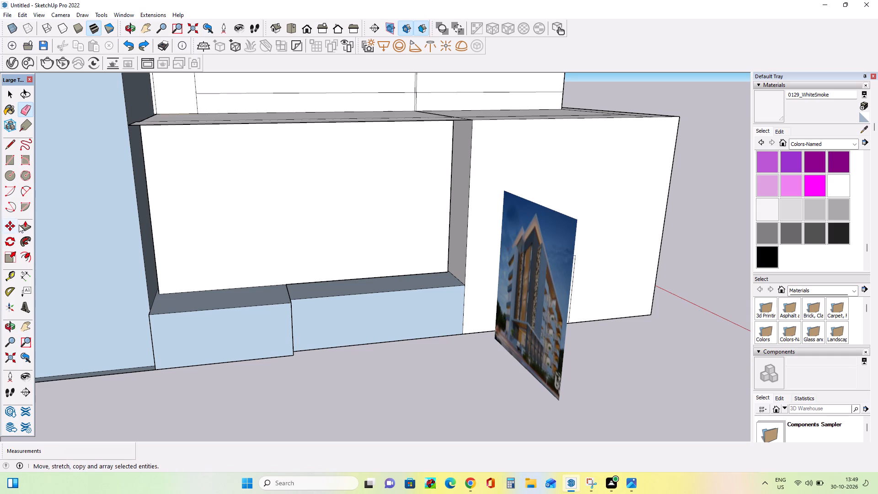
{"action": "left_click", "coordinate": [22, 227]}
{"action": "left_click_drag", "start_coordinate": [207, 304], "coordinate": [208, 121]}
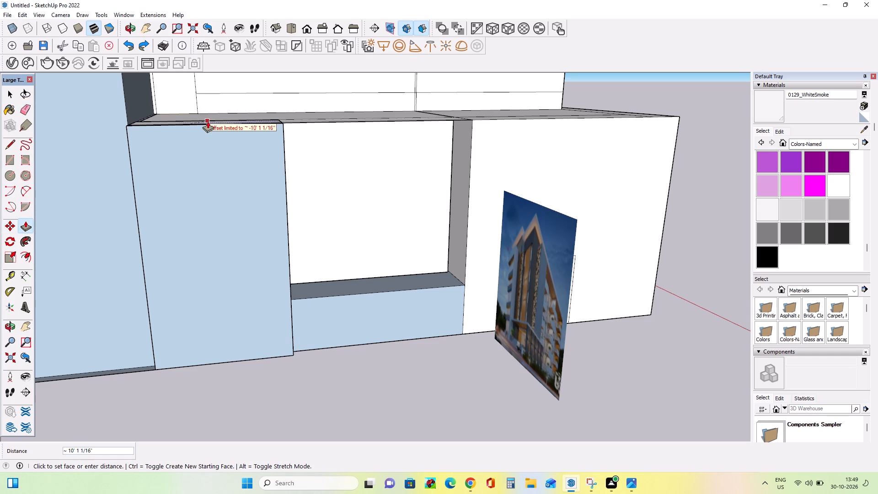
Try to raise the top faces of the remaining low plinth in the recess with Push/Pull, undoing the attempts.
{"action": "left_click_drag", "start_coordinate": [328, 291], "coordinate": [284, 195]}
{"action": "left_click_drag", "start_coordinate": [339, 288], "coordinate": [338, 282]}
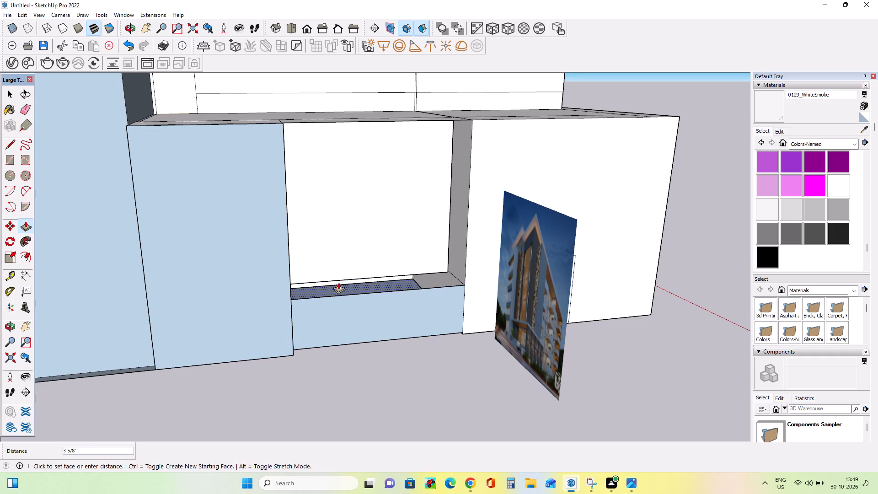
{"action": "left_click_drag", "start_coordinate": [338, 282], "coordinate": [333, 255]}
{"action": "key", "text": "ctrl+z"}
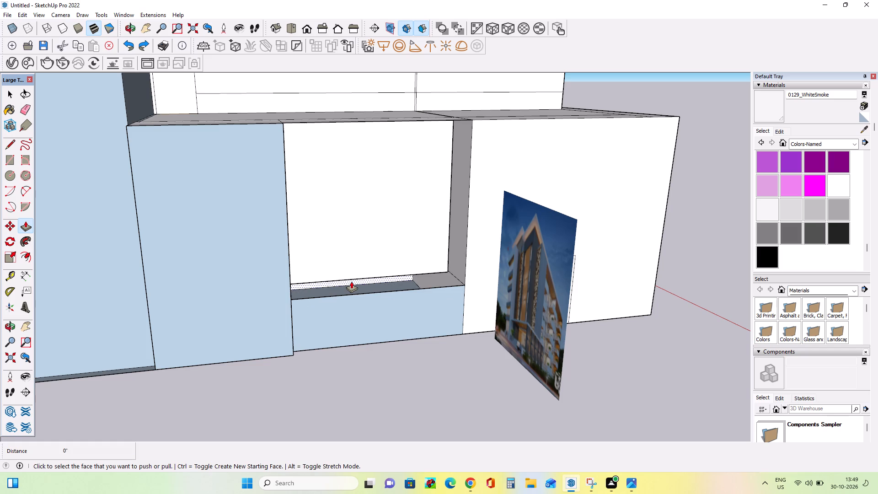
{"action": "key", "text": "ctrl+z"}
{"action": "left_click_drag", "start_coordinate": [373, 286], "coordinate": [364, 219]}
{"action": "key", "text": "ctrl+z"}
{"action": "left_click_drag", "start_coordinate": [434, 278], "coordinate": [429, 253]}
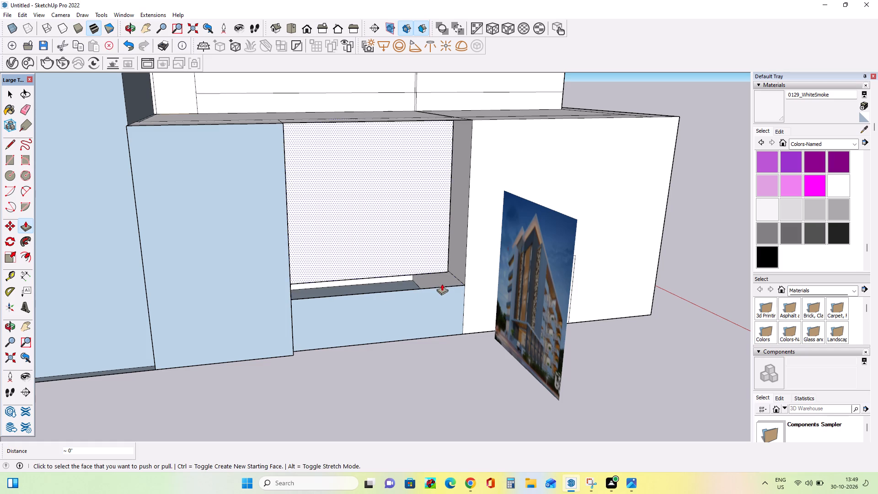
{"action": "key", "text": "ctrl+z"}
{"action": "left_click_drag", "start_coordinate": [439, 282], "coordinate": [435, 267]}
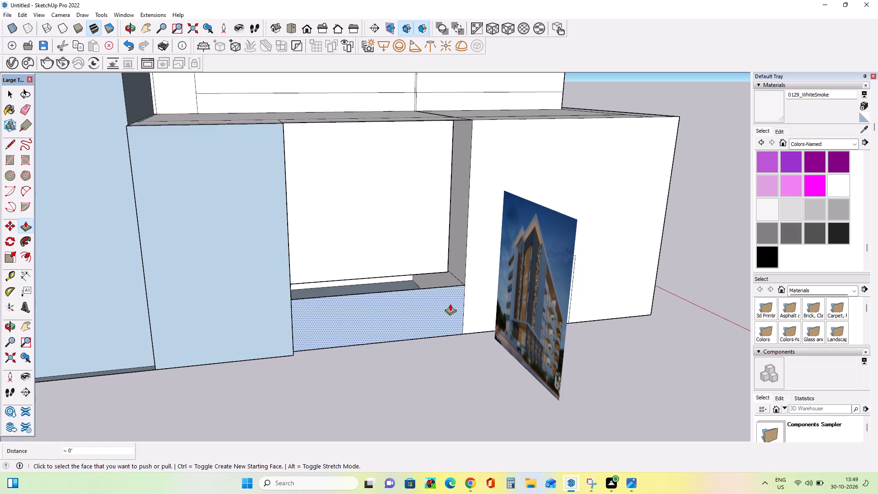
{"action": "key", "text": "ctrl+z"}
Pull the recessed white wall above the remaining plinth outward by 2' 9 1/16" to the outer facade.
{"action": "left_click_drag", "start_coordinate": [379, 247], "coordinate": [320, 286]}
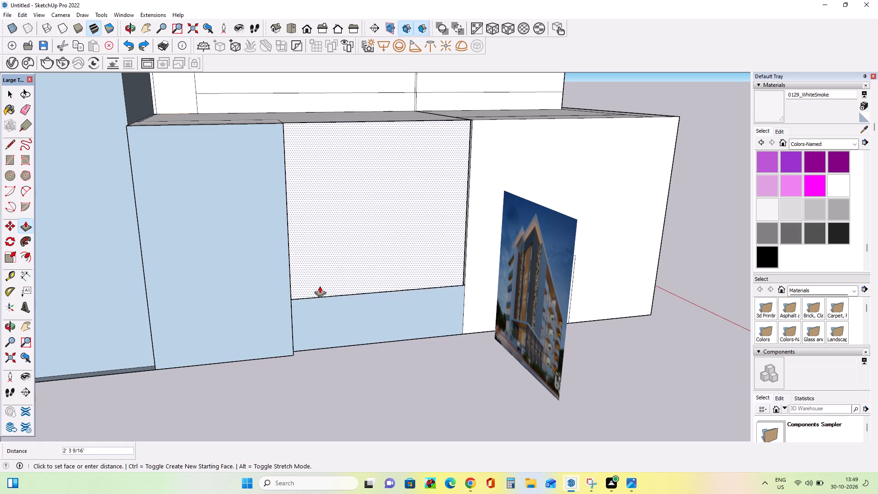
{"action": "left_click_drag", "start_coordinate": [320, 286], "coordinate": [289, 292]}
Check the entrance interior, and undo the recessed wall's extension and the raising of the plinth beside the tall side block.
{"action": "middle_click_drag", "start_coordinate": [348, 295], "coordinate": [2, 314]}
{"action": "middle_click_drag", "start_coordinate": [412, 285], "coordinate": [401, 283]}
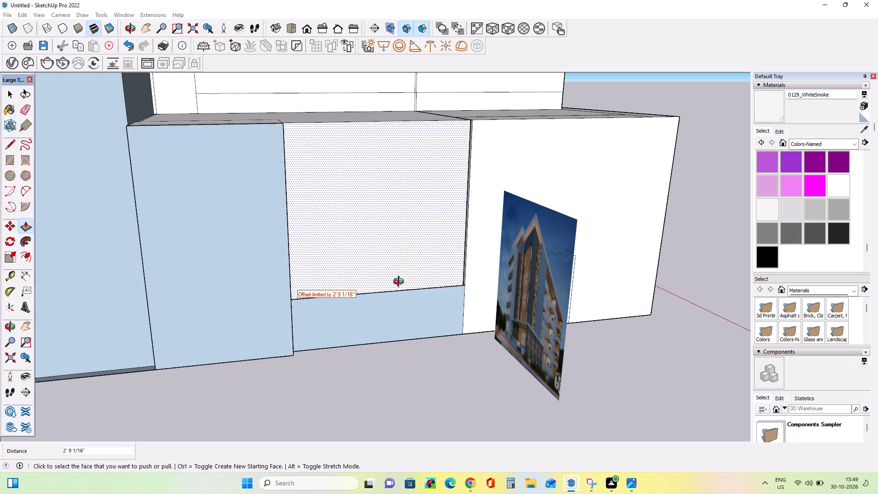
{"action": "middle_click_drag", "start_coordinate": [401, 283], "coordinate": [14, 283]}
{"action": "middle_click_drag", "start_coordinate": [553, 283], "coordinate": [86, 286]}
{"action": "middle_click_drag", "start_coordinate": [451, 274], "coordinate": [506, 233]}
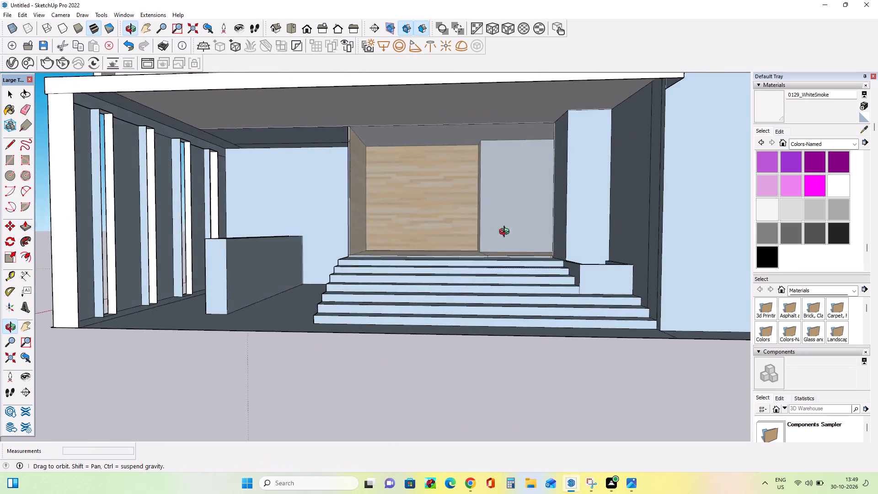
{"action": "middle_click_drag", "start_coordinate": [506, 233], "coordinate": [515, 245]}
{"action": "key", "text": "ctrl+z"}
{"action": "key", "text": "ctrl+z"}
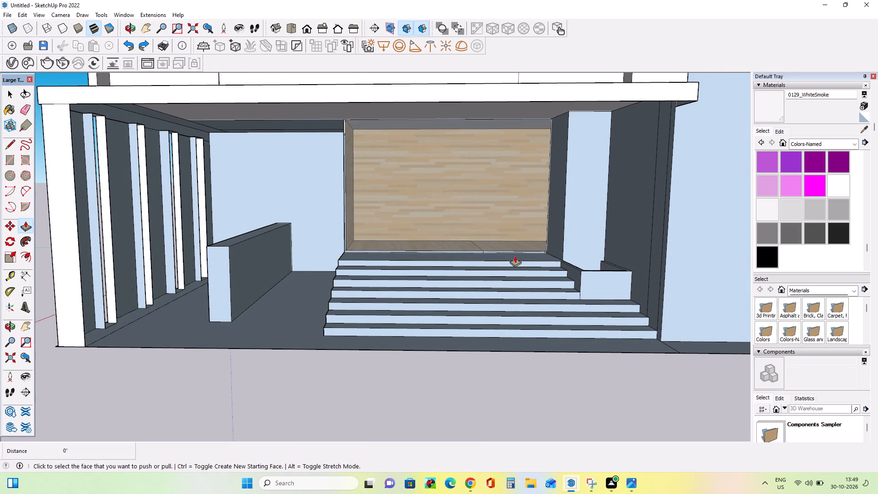
Examine the open side recess, its low plinths and the low block's roof from outside and above.
{"action": "middle_click_drag", "start_coordinate": [383, 286], "coordinate": [865, 241]}
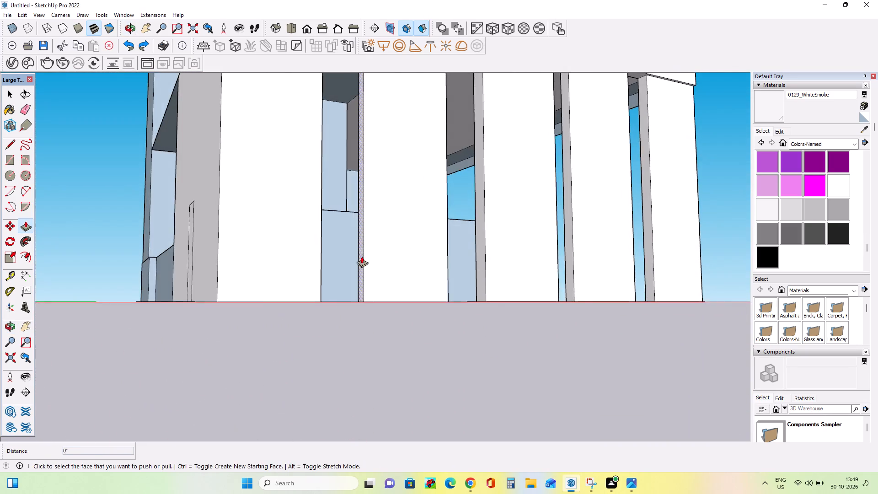
{"action": "middle_click_drag", "start_coordinate": [386, 256], "coordinate": [559, 299]}
{"action": "scroll", "coordinate": [390, 220], "scroll_direction": "down", "scroll_amount": 9}
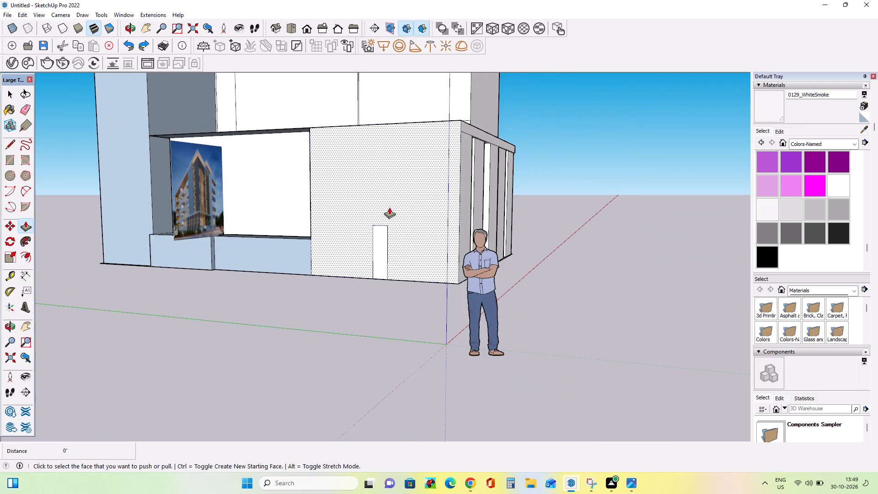
{"action": "middle_click_drag", "start_coordinate": [413, 227], "coordinate": [455, 249]}
{"action": "middle_click_drag", "start_coordinate": [255, 345], "coordinate": [169, 406]}
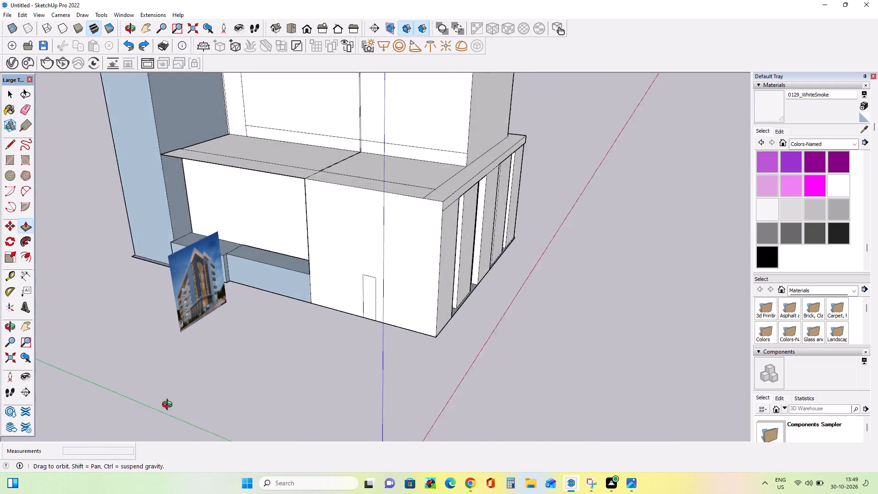
{"action": "middle_click_drag", "start_coordinate": [169, 406], "coordinate": [164, 406]}
{"action": "scroll", "coordinate": [300, 343], "scroll_direction": "down", "scroll_amount": 15}
{"action": "scroll", "coordinate": [442, 344], "scroll_direction": "up", "scroll_amount": 1}
{"action": "middle_click_drag", "start_coordinate": [442, 344], "coordinate": [375, 365]}
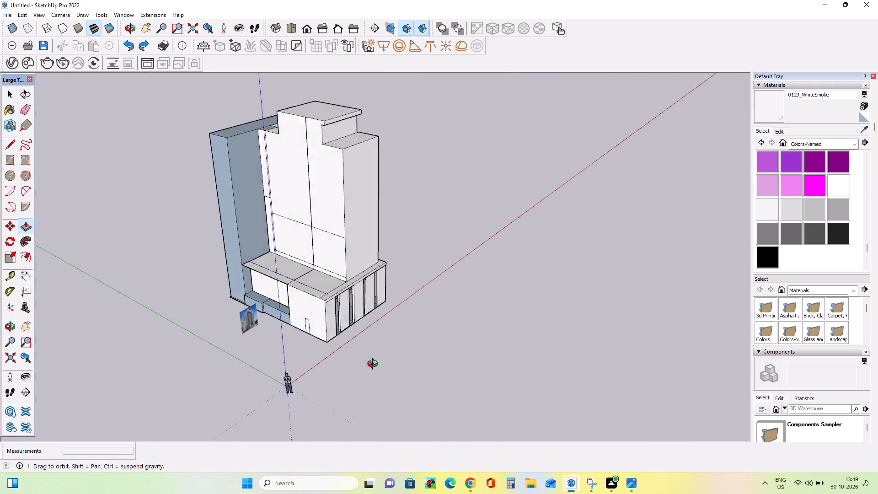
{"action": "middle_click_drag", "start_coordinate": [375, 365], "coordinate": [341, 375]}
{"action": "scroll", "coordinate": [303, 255], "scroll_direction": "up", "scroll_amount": 16}
{"action": "scroll", "coordinate": [303, 253], "scroll_direction": "down", "scroll_amount": 1}
{"action": "scroll", "coordinate": [303, 253], "scroll_direction": "up", "scroll_amount": 4}
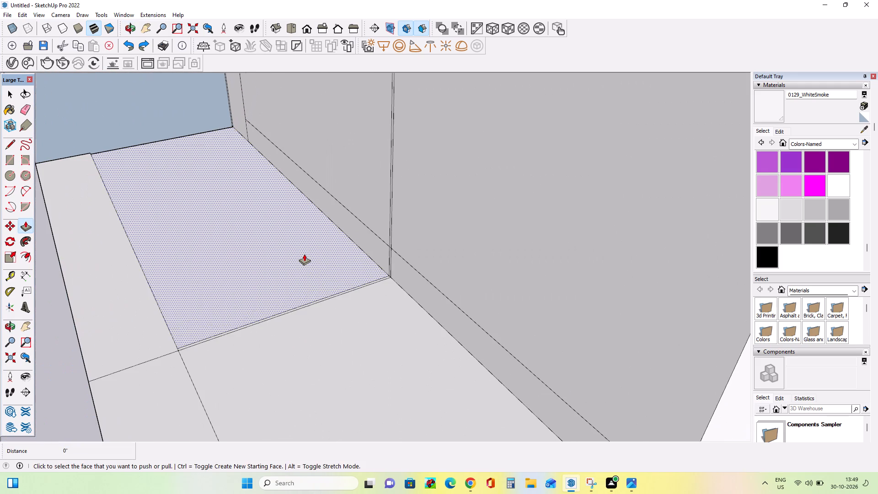
{"action": "scroll", "coordinate": [173, 361], "scroll_direction": "down", "scroll_amount": 15}
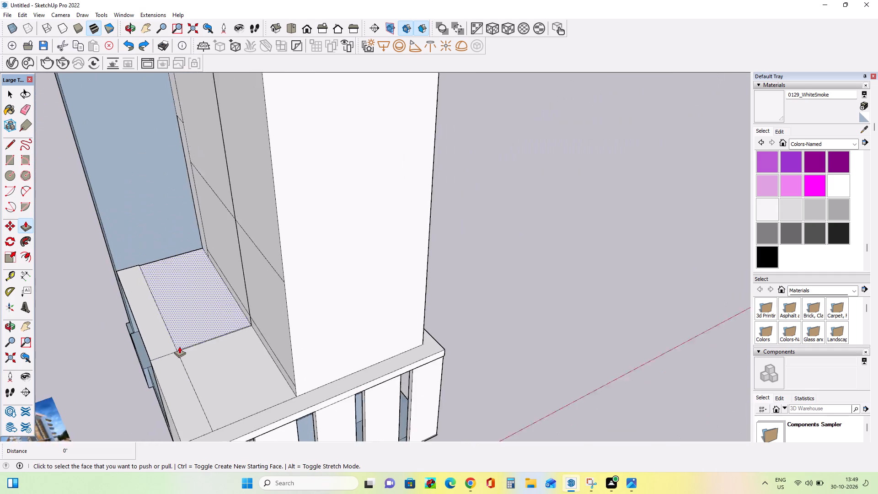
{"action": "scroll", "coordinate": [179, 346], "scroll_direction": "down", "scroll_amount": 6}
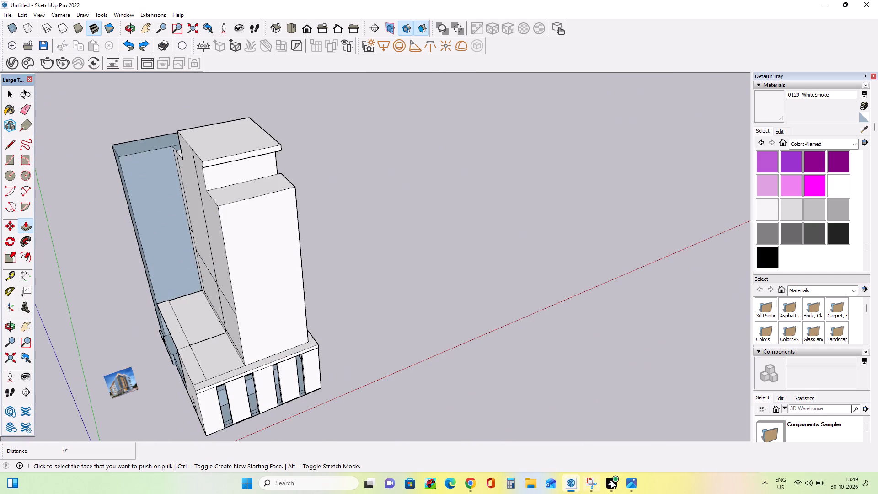
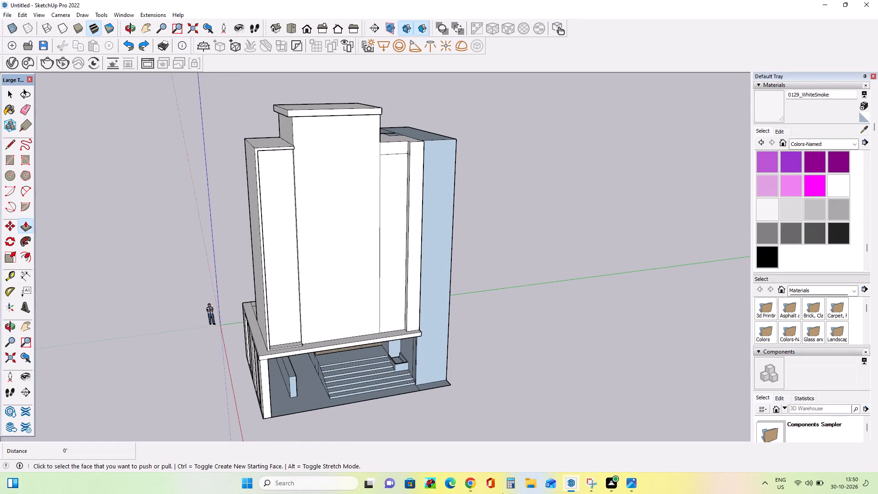
Push the outer face of the blue side block inward by about 5' 3 1/8" with Push/Pull, leaving a thinner wall.
{"action": "middle_click_drag", "start_coordinate": [386, 324], "coordinate": [392, 335]}
{"action": "middle_click_drag", "start_coordinate": [267, 361], "coordinate": [277, 365]}
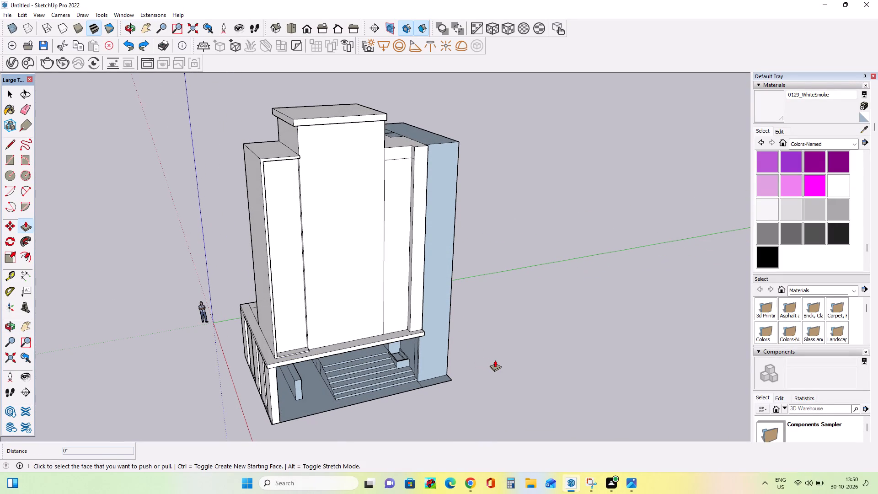
{"action": "middle_click_drag", "start_coordinate": [451, 315], "coordinate": [445, 331]}
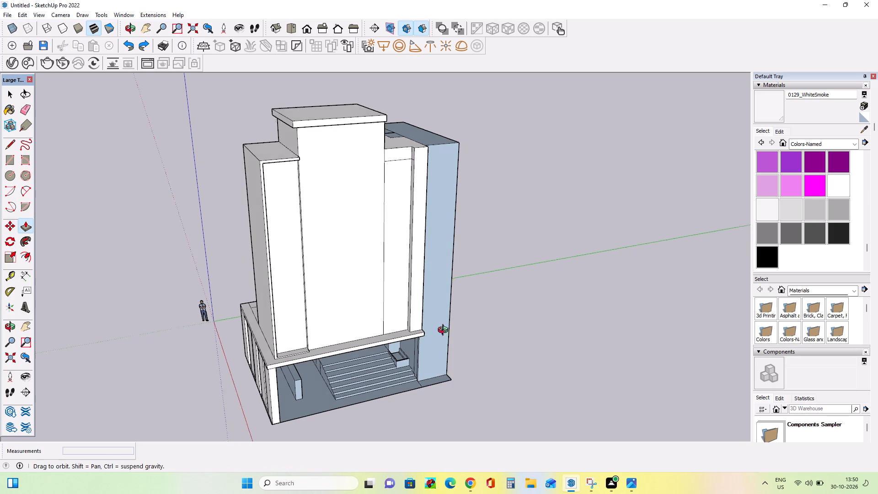
{"action": "middle_click_drag", "start_coordinate": [445, 331], "coordinate": [401, 250]}
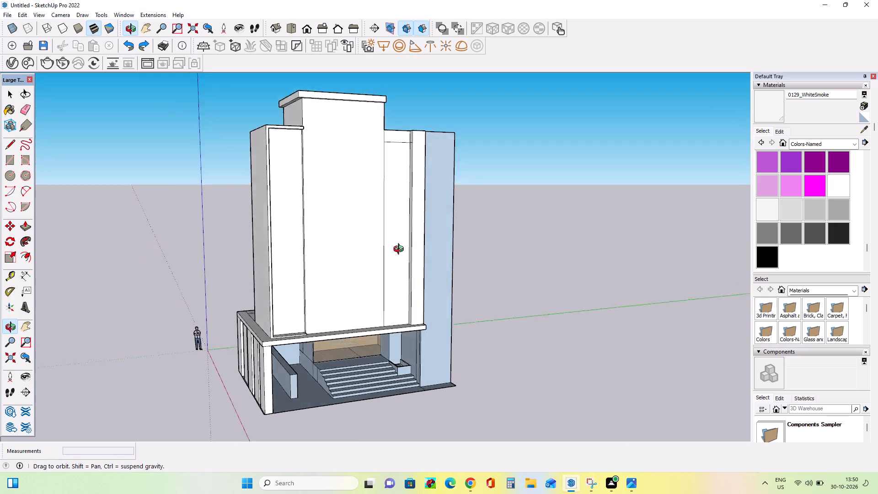
{"action": "middle_click_drag", "start_coordinate": [401, 250], "coordinate": [315, 264]}
{"action": "middle_click_drag", "start_coordinate": [503, 279], "coordinate": [449, 282]}
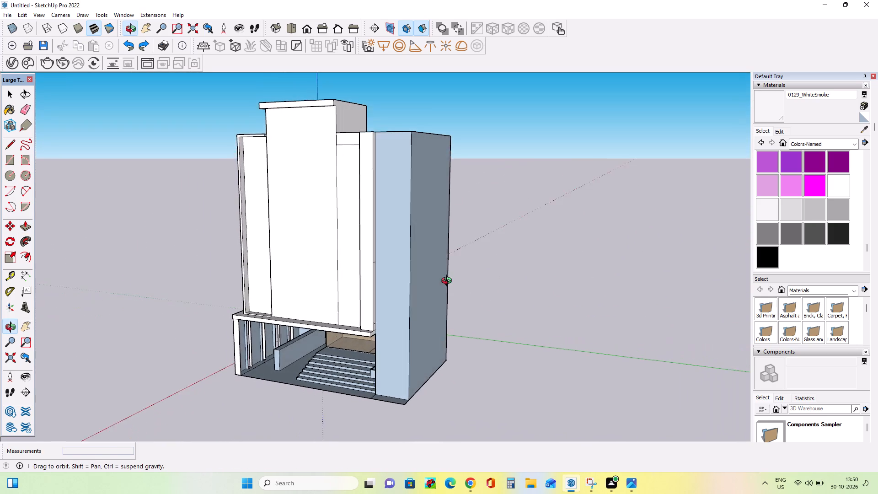
{"action": "middle_click_drag", "start_coordinate": [449, 282], "coordinate": [419, 279]}
{"action": "left_click_drag", "start_coordinate": [419, 289], "coordinate": [397, 281]}
Examine the thinned side wall and its relation to the front facade, base and roof from several angles.
{"action": "middle_click_drag", "start_coordinate": [402, 295], "coordinate": [562, 307]}
{"action": "middle_click_drag", "start_coordinate": [461, 298], "coordinate": [359, 305]}
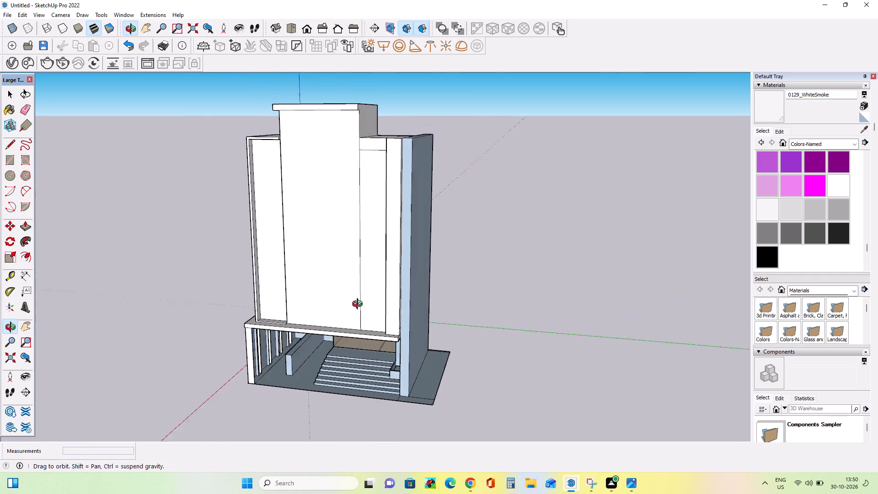
{"action": "middle_click_drag", "start_coordinate": [359, 305], "coordinate": [327, 300]}
{"action": "middle_click_drag", "start_coordinate": [412, 311], "coordinate": [413, 317]}
{"action": "middle_click", "coordinate": [414, 381]}
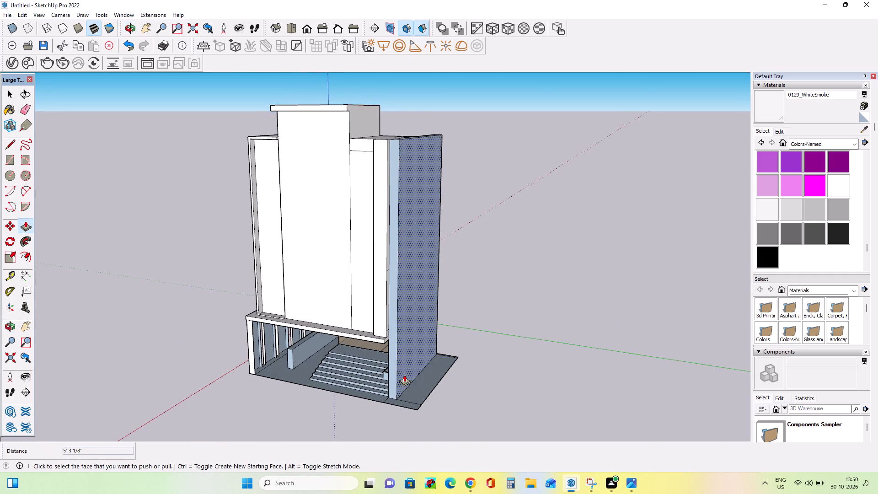
{"action": "scroll", "coordinate": [404, 375], "scroll_direction": "down", "scroll_amount": 2}
{"action": "middle_click_drag", "start_coordinate": [406, 367], "coordinate": [414, 337]}
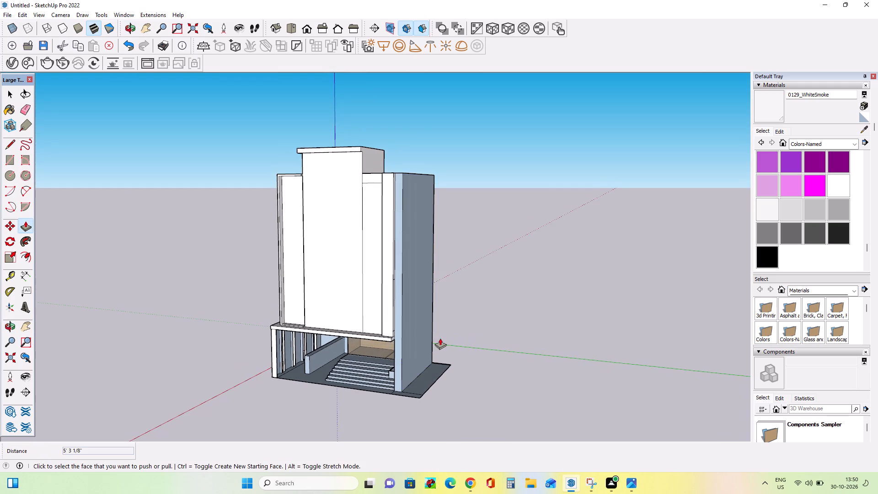
{"action": "middle_click", "coordinate": [440, 339]}
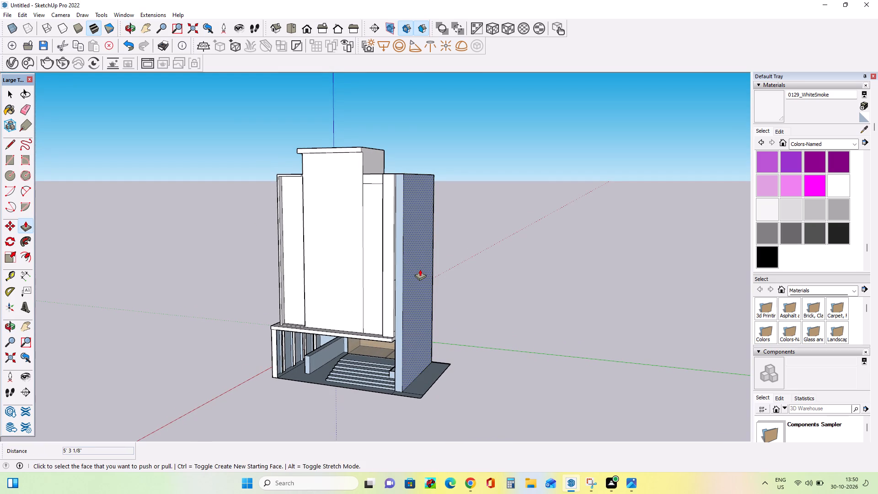
{"action": "middle_click_drag", "start_coordinate": [420, 270], "coordinate": [473, 344]}
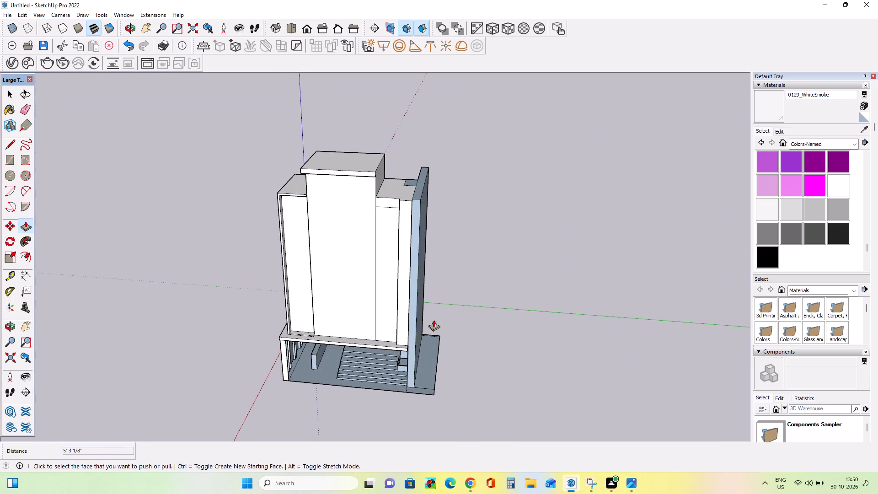
{"action": "middle_click_drag", "start_coordinate": [433, 320], "coordinate": [328, 336]}
{"action": "middle_click_drag", "start_coordinate": [403, 289], "coordinate": [410, 249]}
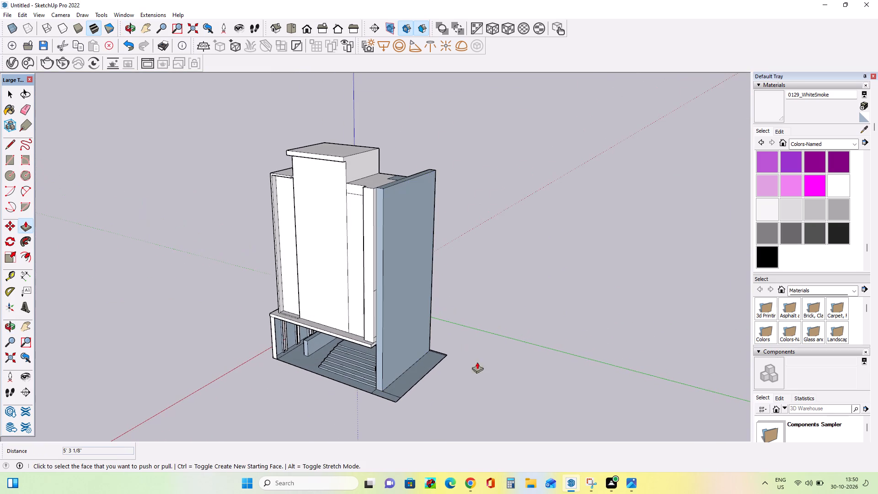
Draw three full-width horizontal rectangles on the side wall's outer face, about 1' 11 1/2", 1' 10 7/16" and 1' 3 3/4" high from bottom to top.
{"action": "left_click", "coordinate": [13, 159]}
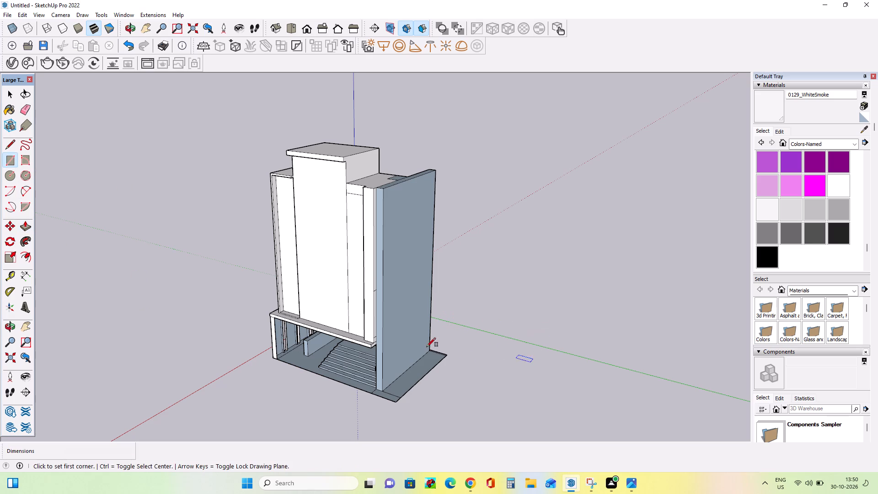
{"action": "middle_click_drag", "start_coordinate": [382, 348], "coordinate": [364, 302]}
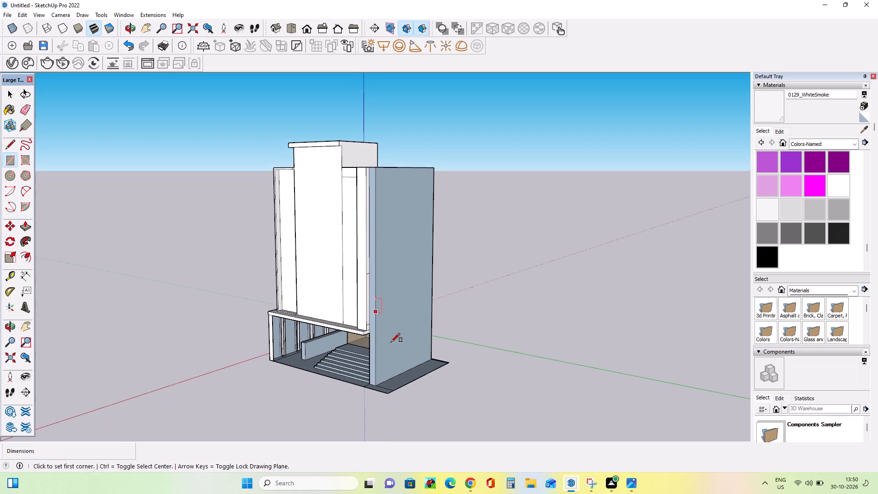
{"action": "left_click", "coordinate": [375, 333]}
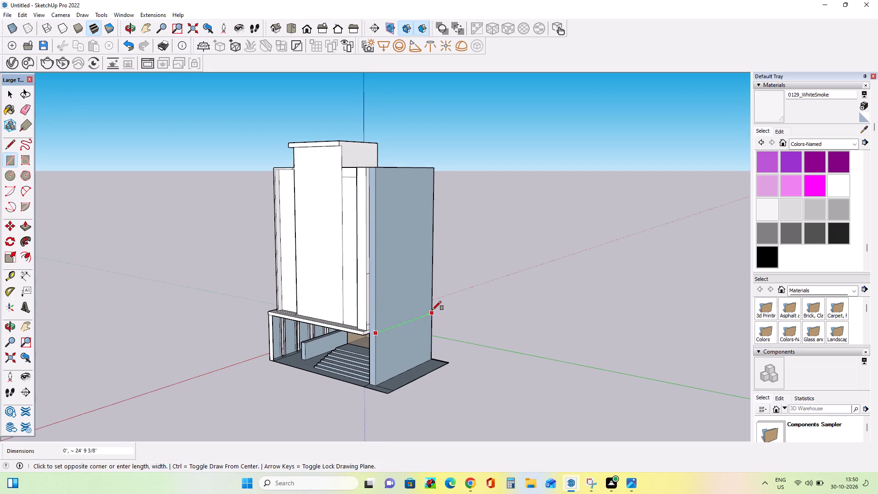
{"action": "scroll", "coordinate": [432, 307], "scroll_direction": "up", "scroll_amount": 2}
{"action": "left_click", "coordinate": [434, 306]}
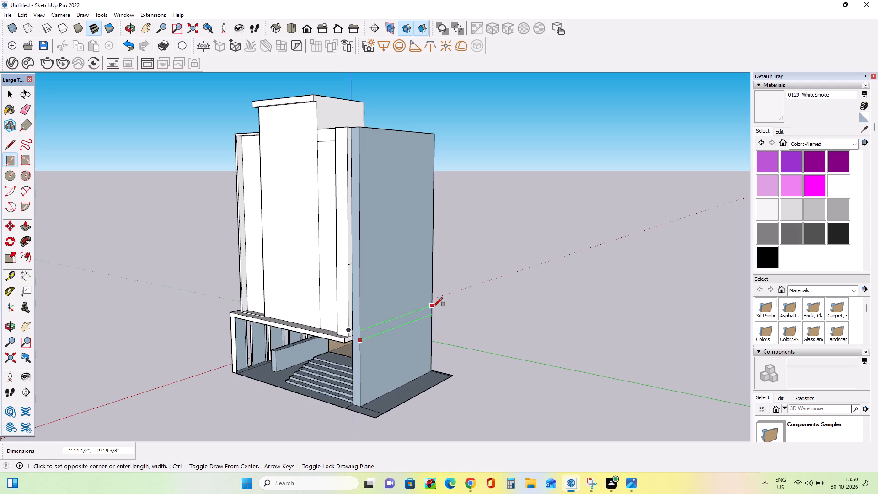
{"action": "middle_click", "coordinate": [452, 328]}
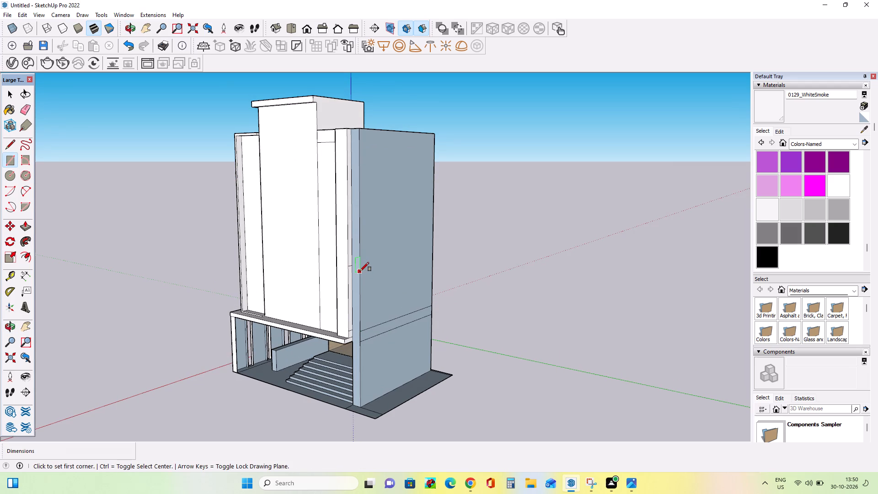
{"action": "left_click", "coordinate": [361, 274]}
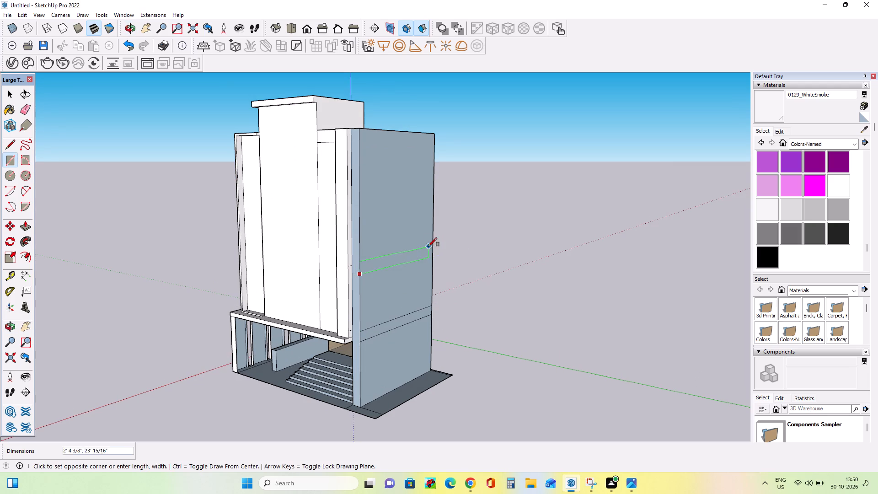
{"action": "left_click", "coordinate": [433, 248]}
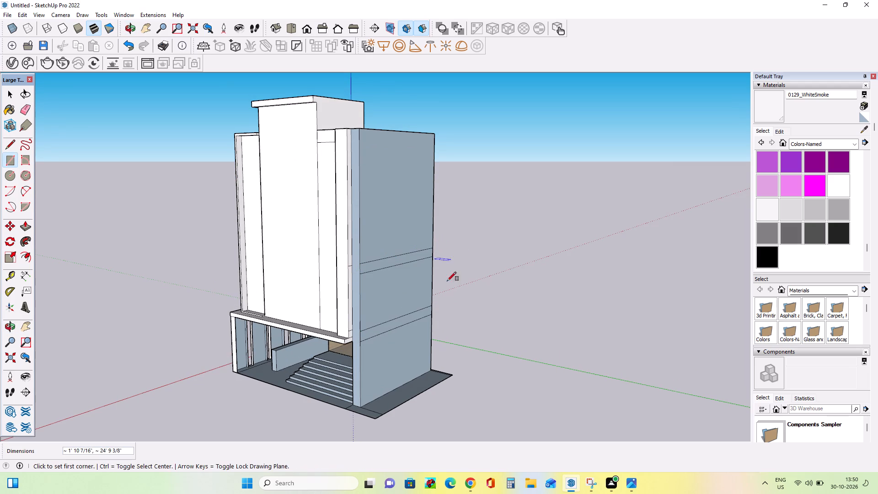
{"action": "middle_click_drag", "start_coordinate": [506, 297], "coordinate": [507, 306]}
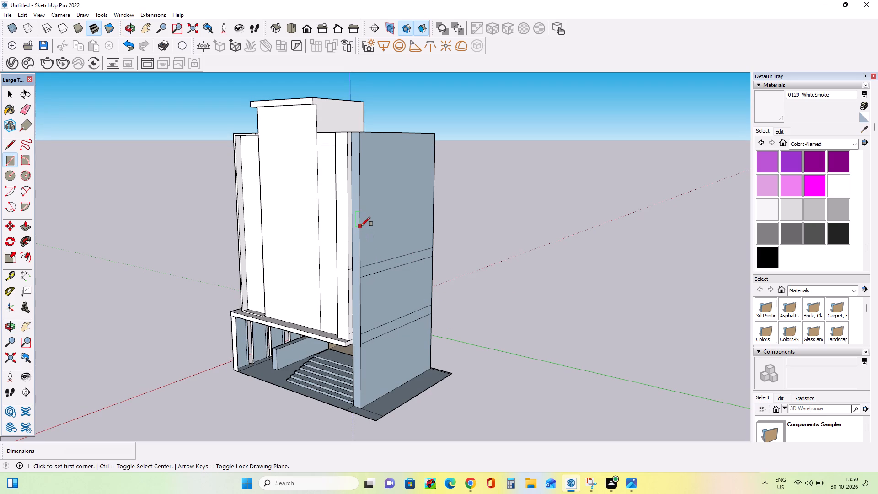
{"action": "left_click", "coordinate": [360, 209]}
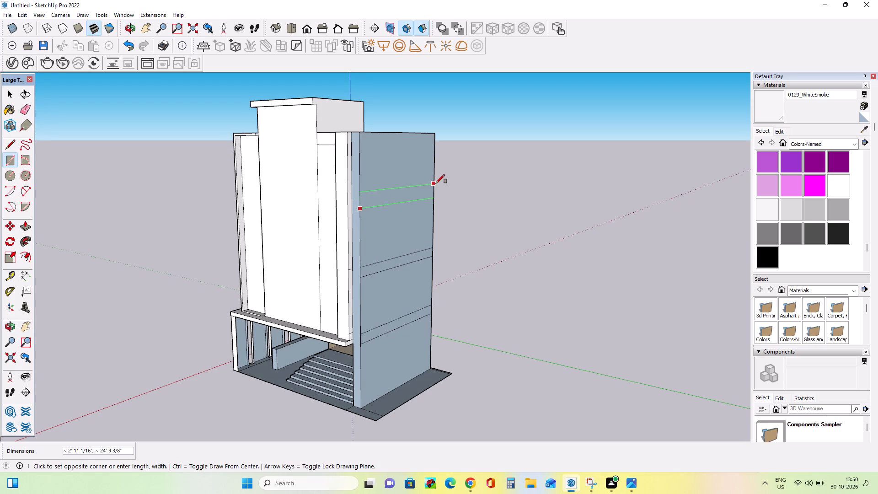
{"action": "scroll", "coordinate": [437, 183], "scroll_direction": "up", "scroll_amount": 2}
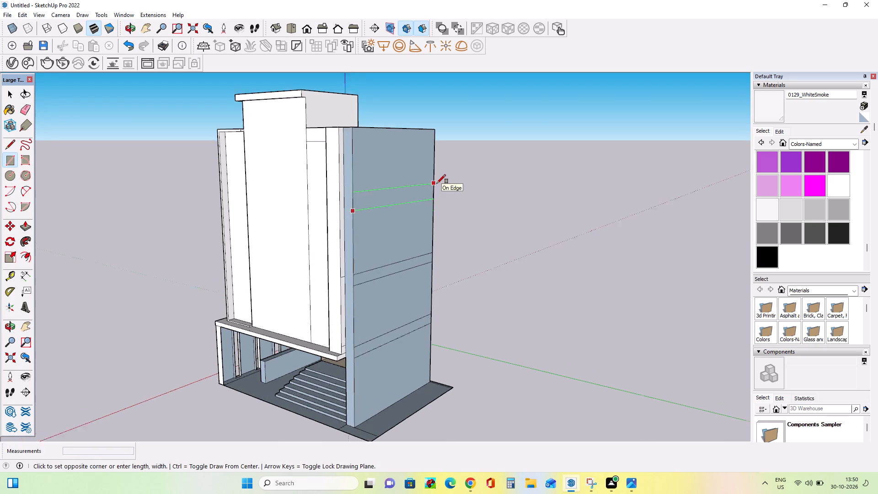
{"action": "scroll", "coordinate": [437, 183], "scroll_direction": "up", "scroll_amount": 2}
{"action": "left_click", "coordinate": [434, 191]}
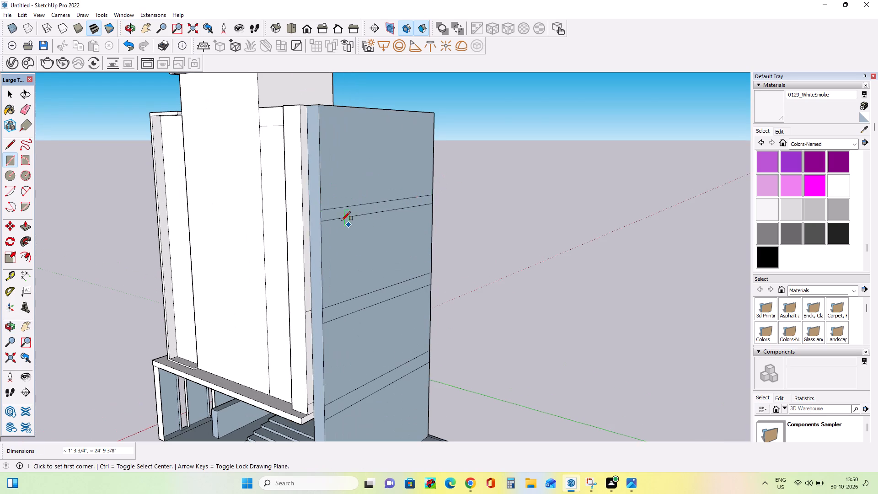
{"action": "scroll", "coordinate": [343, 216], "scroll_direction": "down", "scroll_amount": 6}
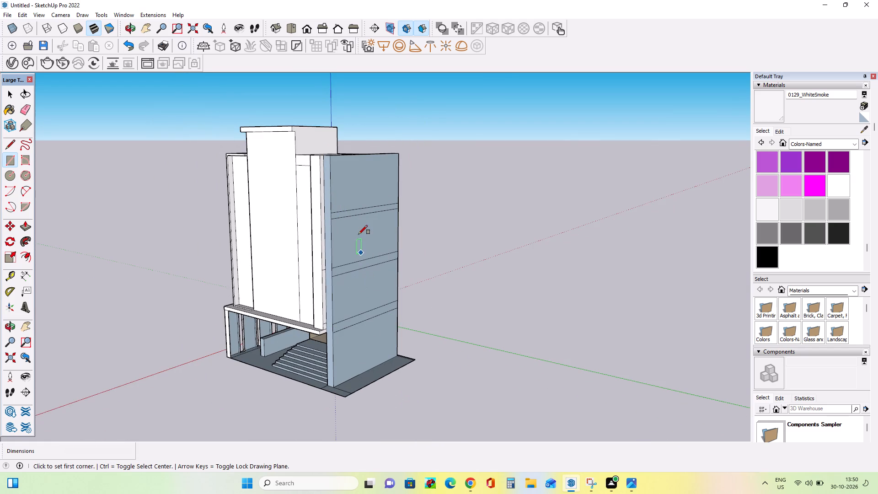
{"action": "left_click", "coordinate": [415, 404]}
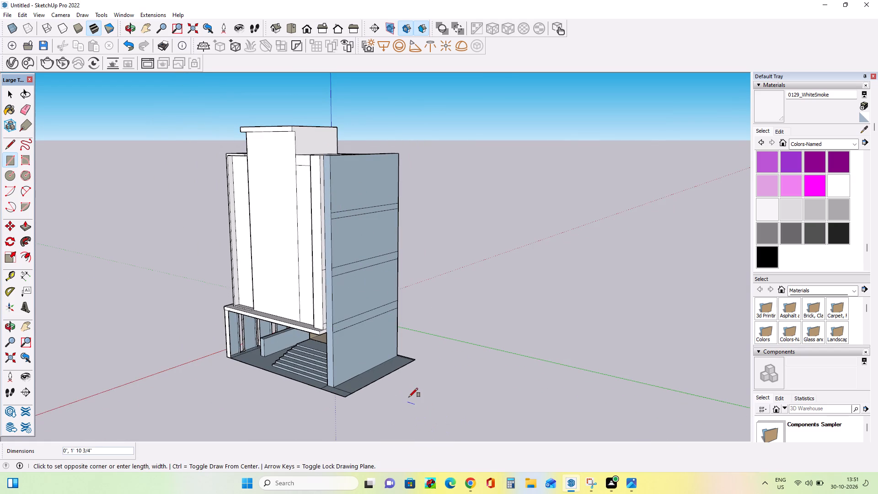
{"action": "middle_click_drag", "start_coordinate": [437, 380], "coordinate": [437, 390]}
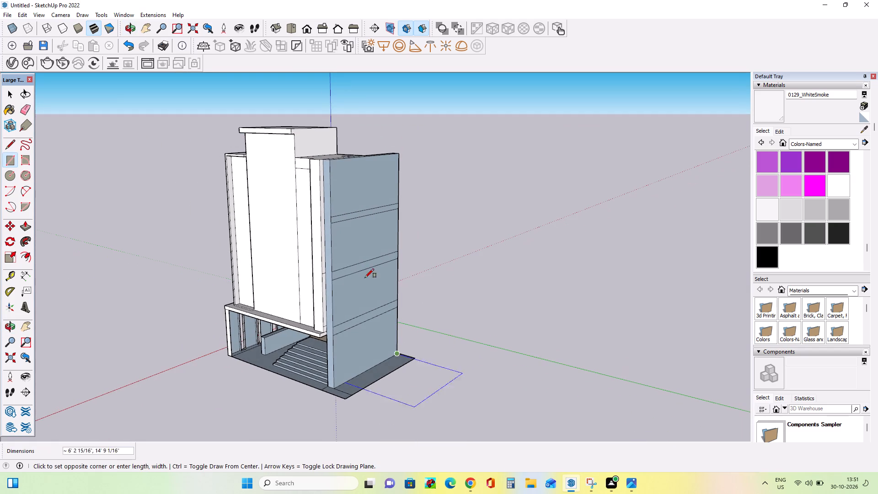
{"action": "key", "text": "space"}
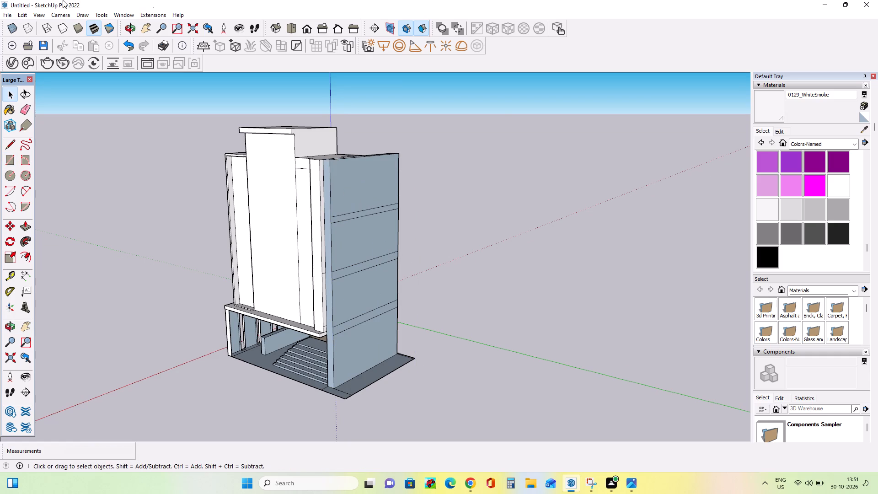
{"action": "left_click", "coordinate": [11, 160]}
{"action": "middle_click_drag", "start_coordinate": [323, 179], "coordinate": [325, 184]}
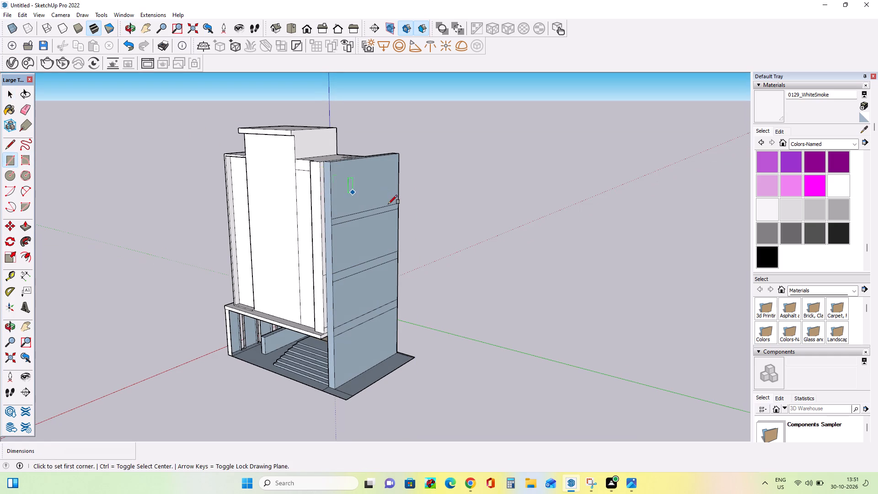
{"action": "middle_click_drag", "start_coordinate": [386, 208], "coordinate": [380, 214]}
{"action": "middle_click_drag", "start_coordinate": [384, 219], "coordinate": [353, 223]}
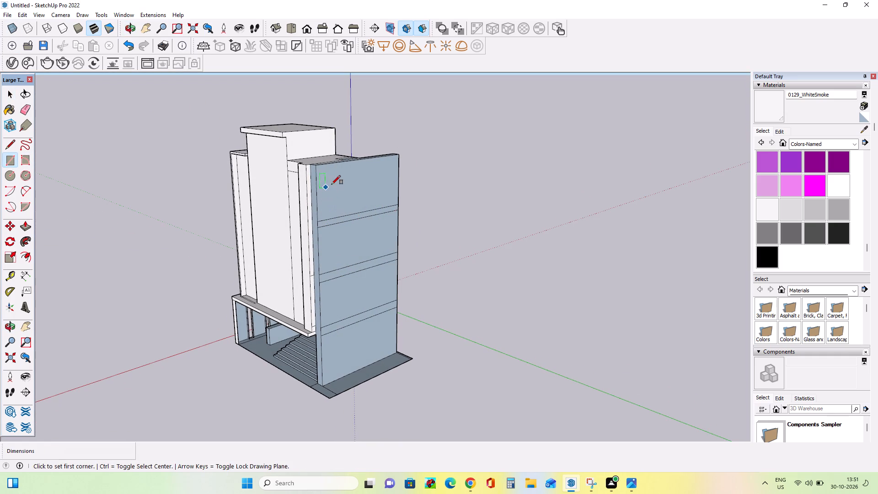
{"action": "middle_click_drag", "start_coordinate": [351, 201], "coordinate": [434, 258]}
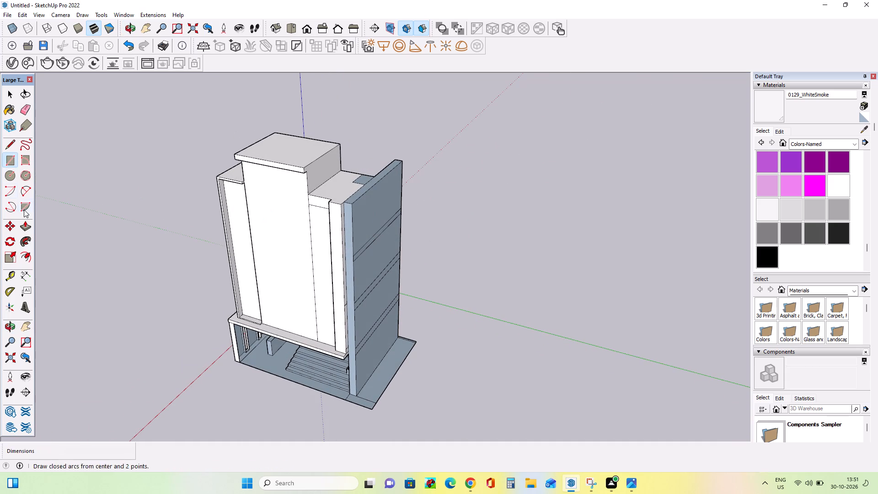
Extrude the top face of the central tower's roof cap upward to make the cap taller.
{"action": "left_click", "coordinate": [22, 226]}
{"action": "left_click_drag", "start_coordinate": [271, 155], "coordinate": [270, 135]}
Raise the lower roof between the tower and side wall, including its small corner section, by about 2' 6 3/4".
{"action": "middle_click_drag", "start_coordinate": [294, 181], "coordinate": [315, 135]}
{"action": "left_click_drag", "start_coordinate": [354, 166], "coordinate": [353, 158]}
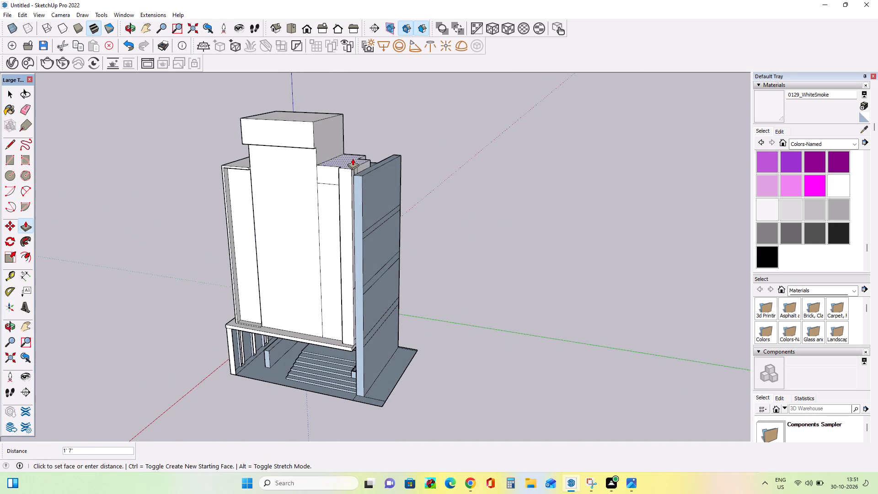
{"action": "left_click_drag", "start_coordinate": [353, 158], "coordinate": [353, 155]}
{"action": "middle_click_drag", "start_coordinate": [375, 182], "coordinate": [223, 269]}
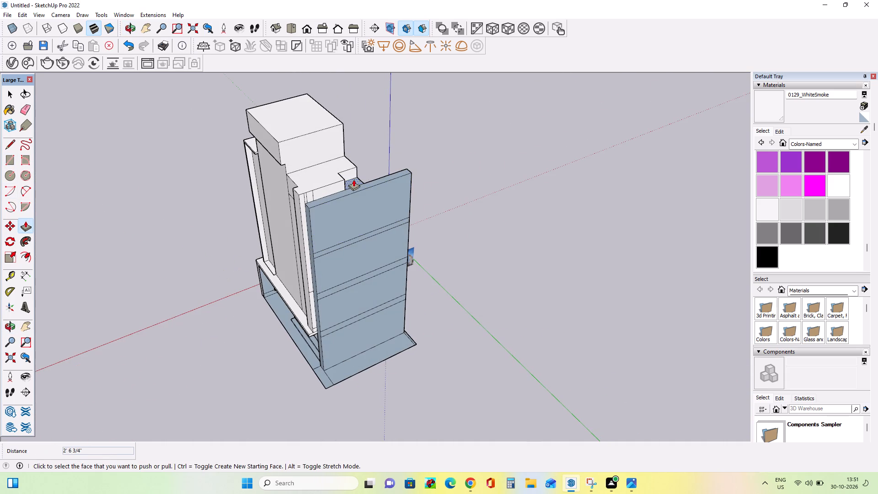
{"action": "left_click_drag", "start_coordinate": [353, 179], "coordinate": [342, 172]}
Push/pull the small corner section of the lower roof beside the side wall by about 5 1/2".
{"action": "middle_click_drag", "start_coordinate": [289, 215], "coordinate": [551, 69]}
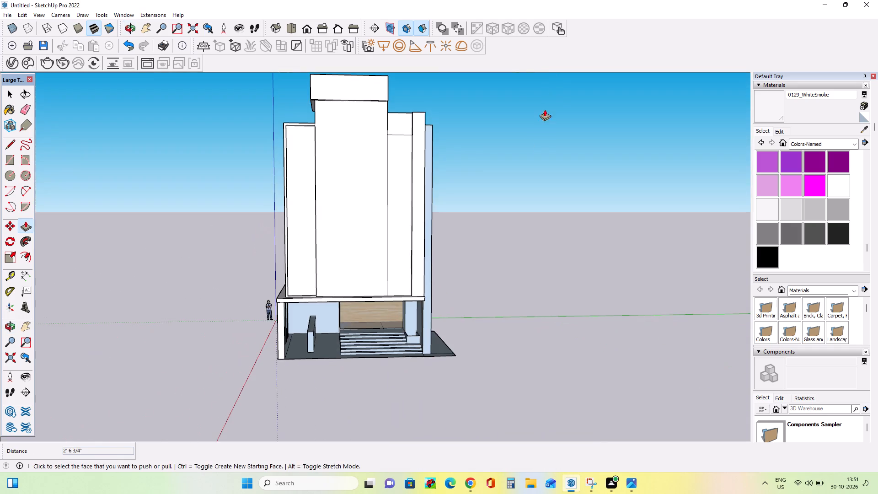
{"action": "middle_click_drag", "start_coordinate": [417, 269], "coordinate": [493, 226]}
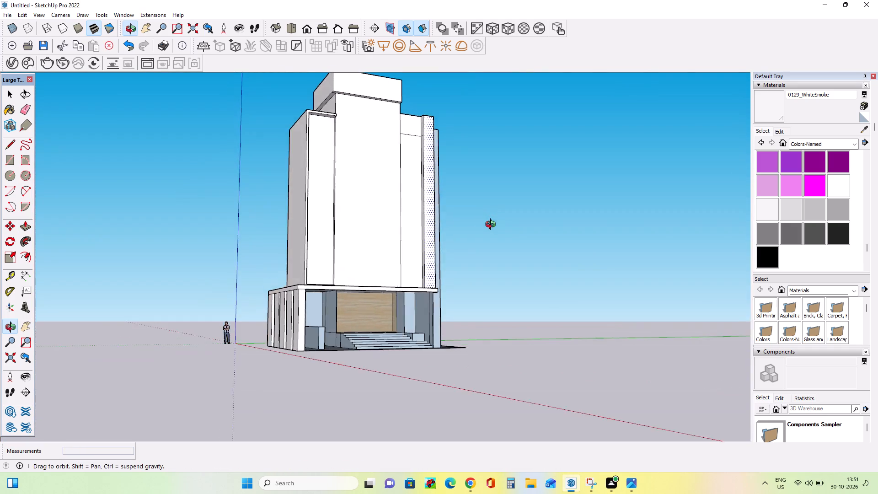
{"action": "middle_click_drag", "start_coordinate": [493, 226], "coordinate": [268, 377]}
{"action": "middle_click_drag", "start_coordinate": [294, 320], "coordinate": [320, 383]}
{"action": "middle_click_drag", "start_coordinate": [319, 323], "coordinate": [380, 230]}
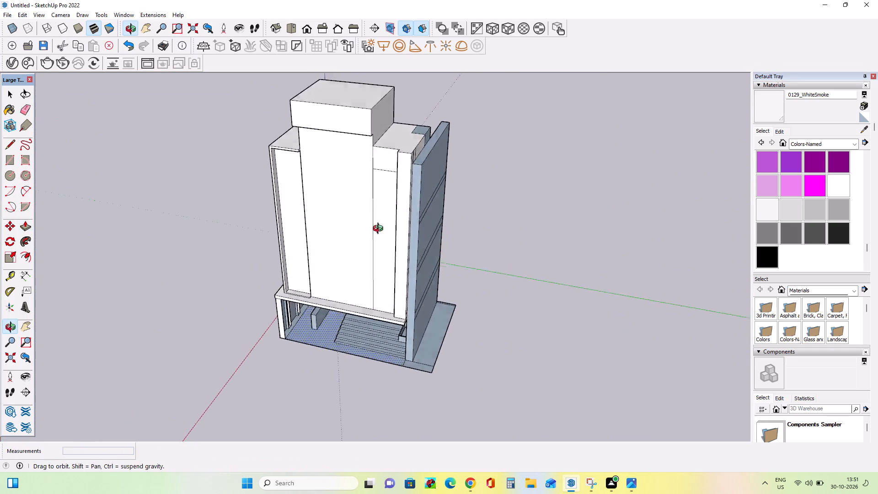
{"action": "middle_click_drag", "start_coordinate": [380, 230], "coordinate": [262, 334]}
{"action": "left_click", "coordinate": [362, 183]}
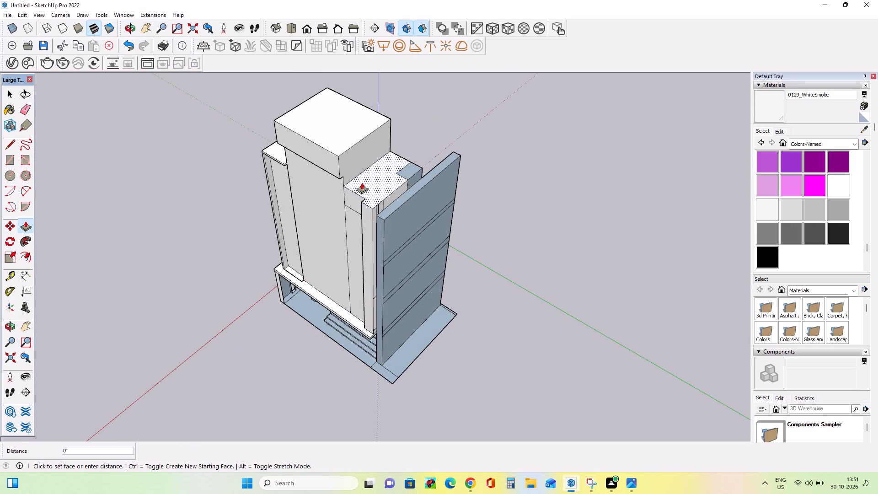
{"action": "middle_click_drag", "start_coordinate": [335, 228], "coordinate": [354, 194]}
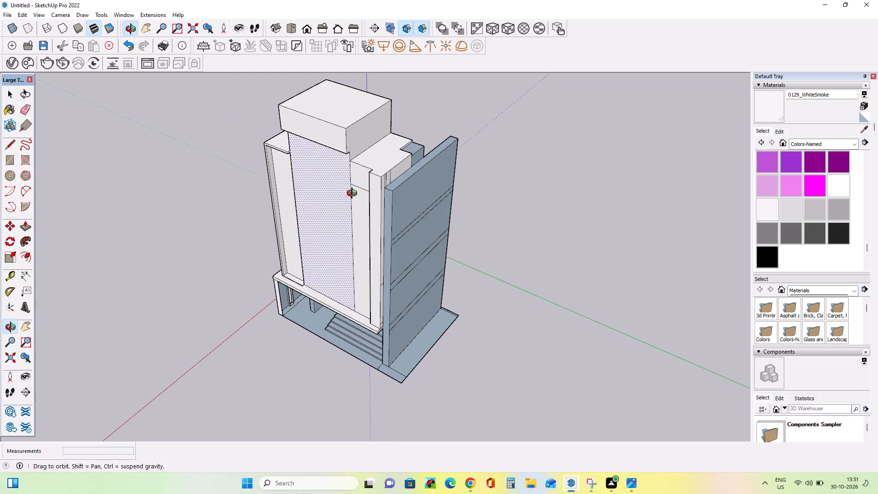
{"action": "middle_click_drag", "start_coordinate": [354, 194], "coordinate": [354, 194]}
{"action": "left_click_drag", "start_coordinate": [411, 149], "coordinate": [397, 148]}
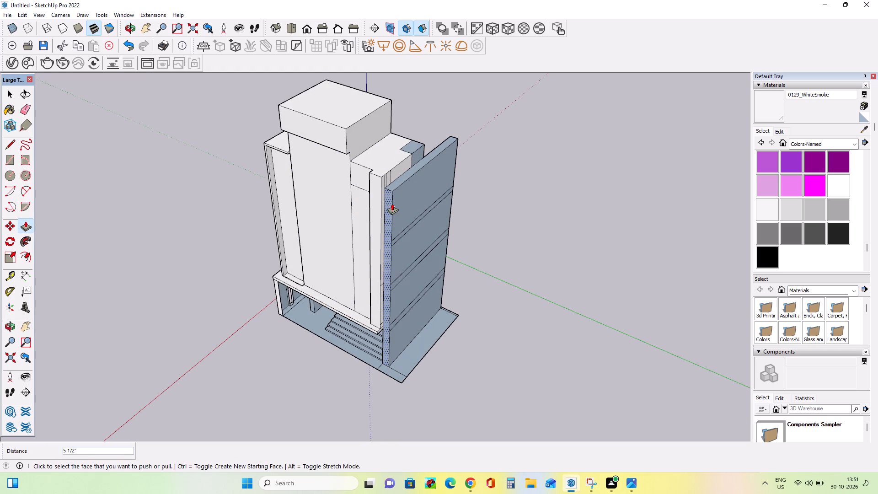
Raise the side wall's top face by about 3' 1/4".
{"action": "left_click_drag", "start_coordinate": [392, 190], "coordinate": [387, 176]}
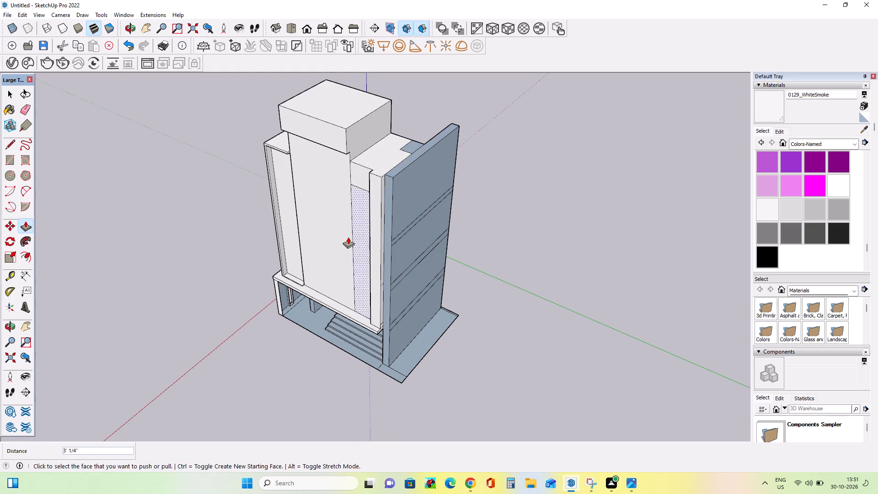
Examine the side wall's height against the front facade, lower roof and tower from several angles.
{"action": "middle_click_drag", "start_coordinate": [296, 279], "coordinate": [535, 180]}
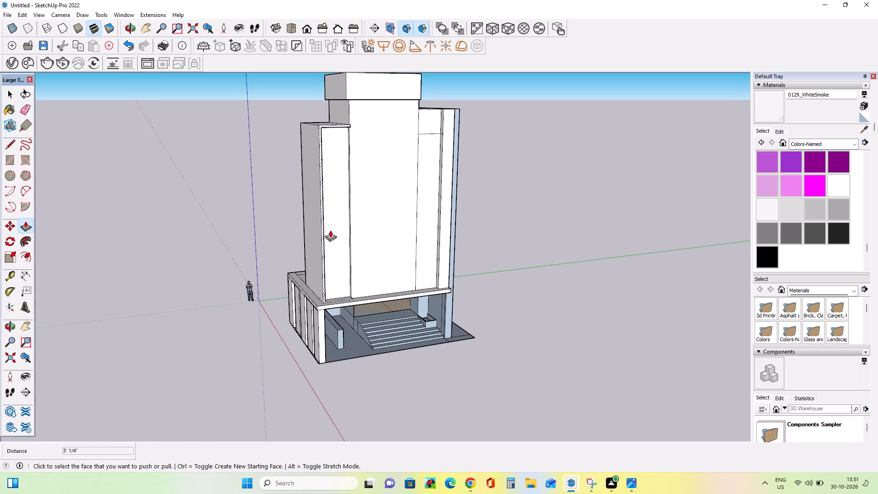
{"action": "middle_click_drag", "start_coordinate": [315, 265], "coordinate": [101, 362]}
{"action": "scroll", "coordinate": [101, 362], "scroll_direction": "down", "scroll_amount": 7}
{"action": "middle_click_drag", "start_coordinate": [215, 328], "coordinate": [255, 252]}
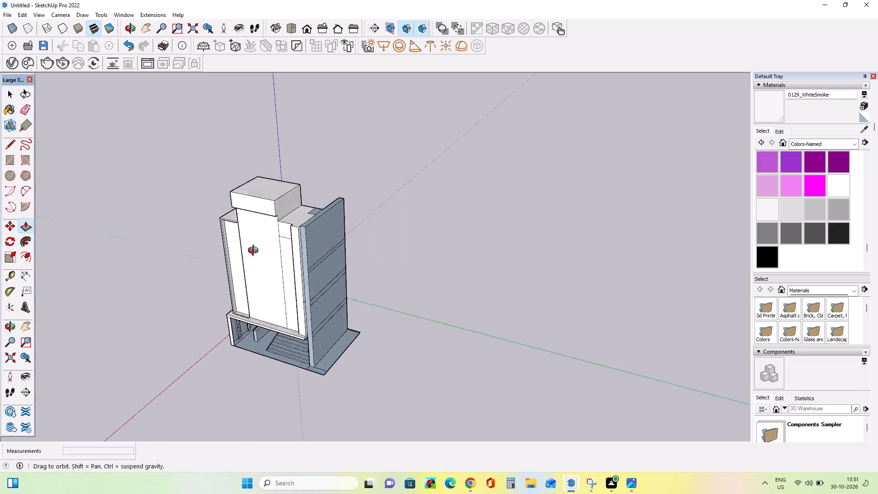
{"action": "middle_click_drag", "start_coordinate": [255, 252], "coordinate": [342, 94]}
{"action": "middle_click_drag", "start_coordinate": [323, 180], "coordinate": [295, 265]}
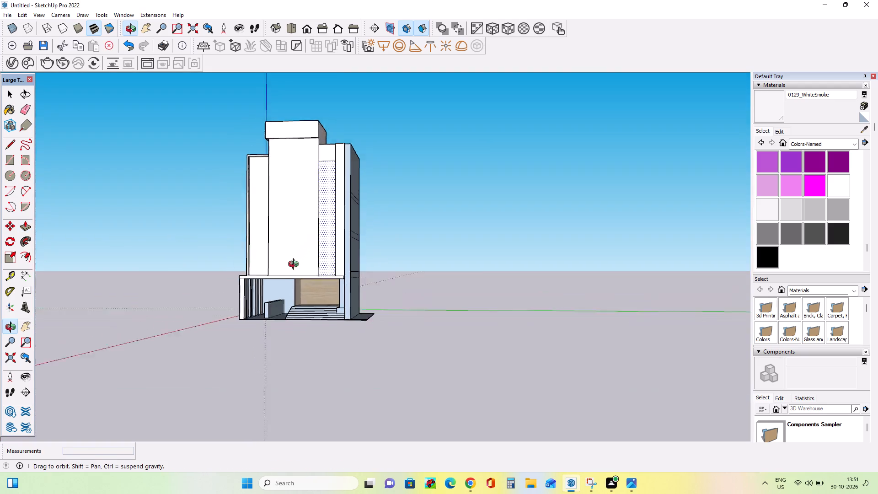
{"action": "middle_click_drag", "start_coordinate": [295, 265], "coordinate": [271, 325]}
{"action": "middle_click_drag", "start_coordinate": [348, 220], "coordinate": [159, 270]}
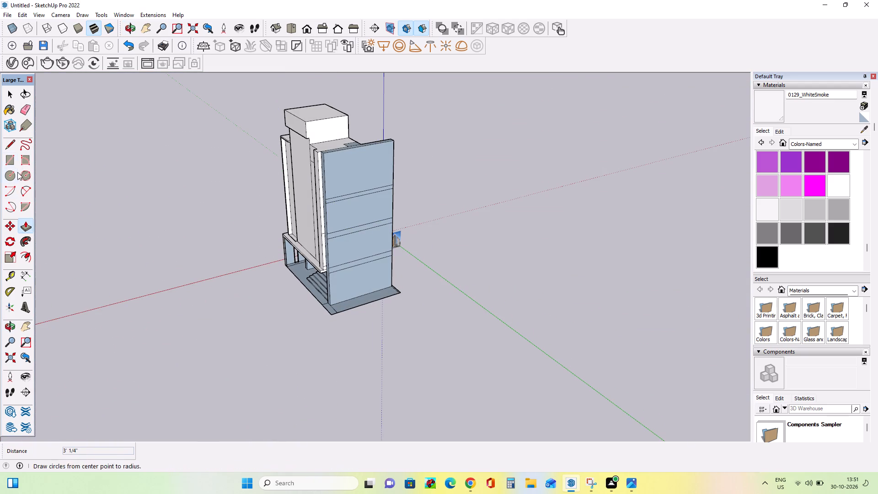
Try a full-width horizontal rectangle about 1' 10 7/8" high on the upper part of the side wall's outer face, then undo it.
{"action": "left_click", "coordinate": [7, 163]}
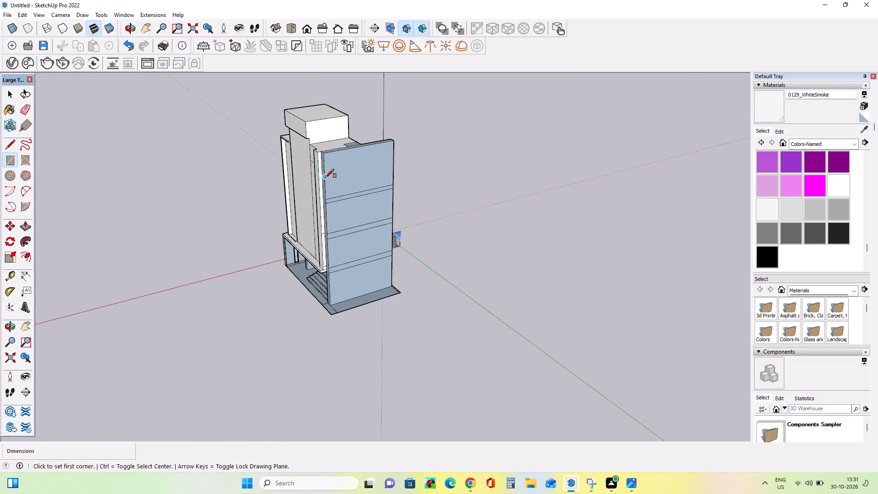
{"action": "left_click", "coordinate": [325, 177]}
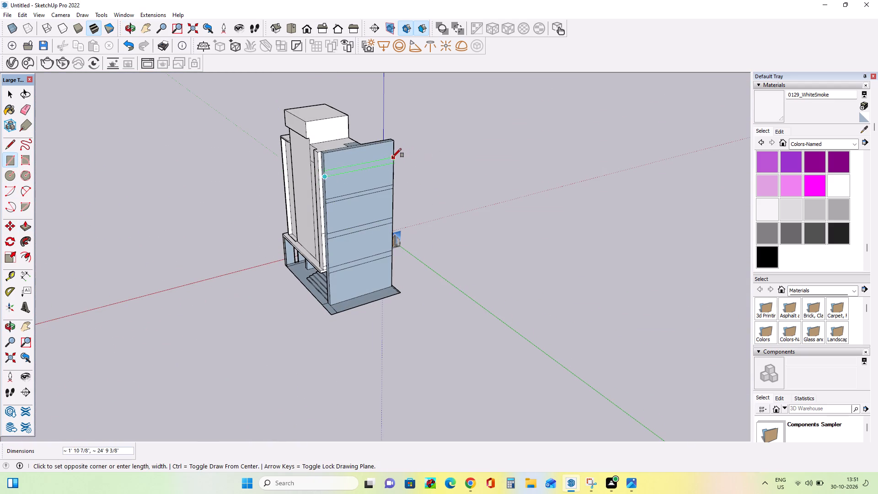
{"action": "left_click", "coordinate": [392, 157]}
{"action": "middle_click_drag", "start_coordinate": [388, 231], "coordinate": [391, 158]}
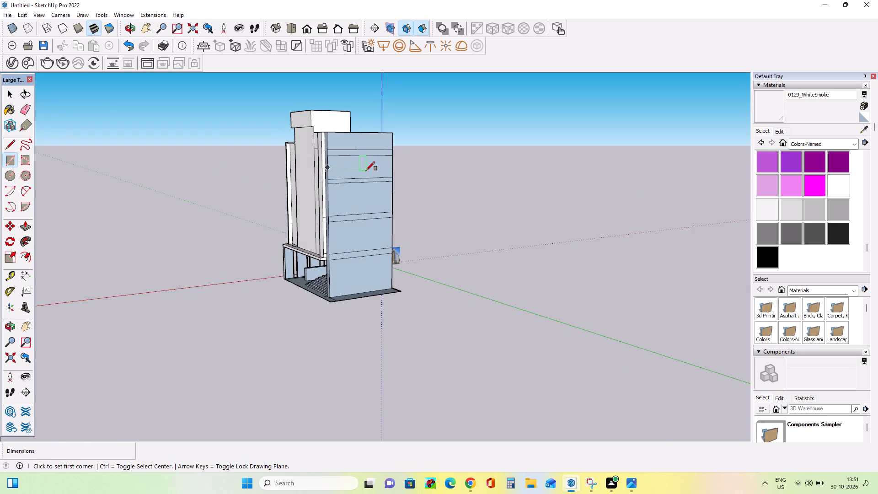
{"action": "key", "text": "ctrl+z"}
Draw a full-width horizontal rectangle about 1' 1 13/16" high near the top of the side wall's outer face.
{"action": "scroll", "coordinate": [325, 162], "scroll_direction": "up", "scroll_amount": 5}
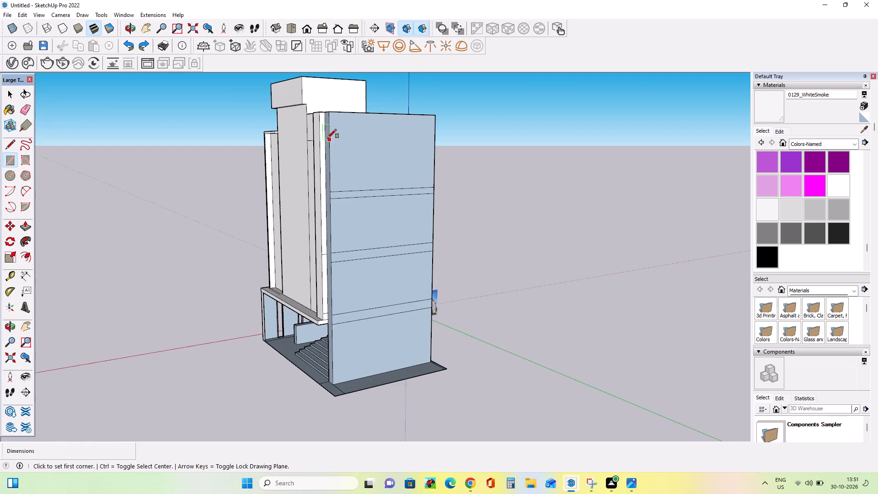
{"action": "left_click", "coordinate": [327, 136]}
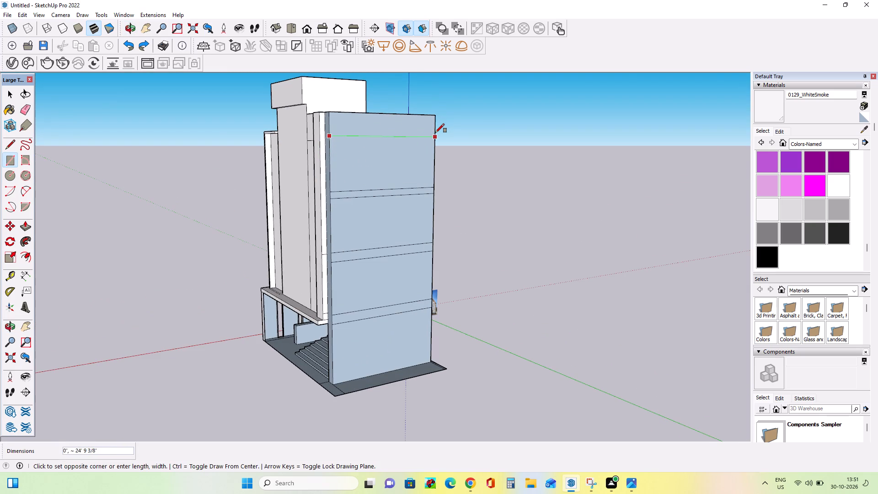
{"action": "scroll", "coordinate": [435, 131], "scroll_direction": "up", "scroll_amount": 2}
{"action": "left_click", "coordinate": [435, 131]}
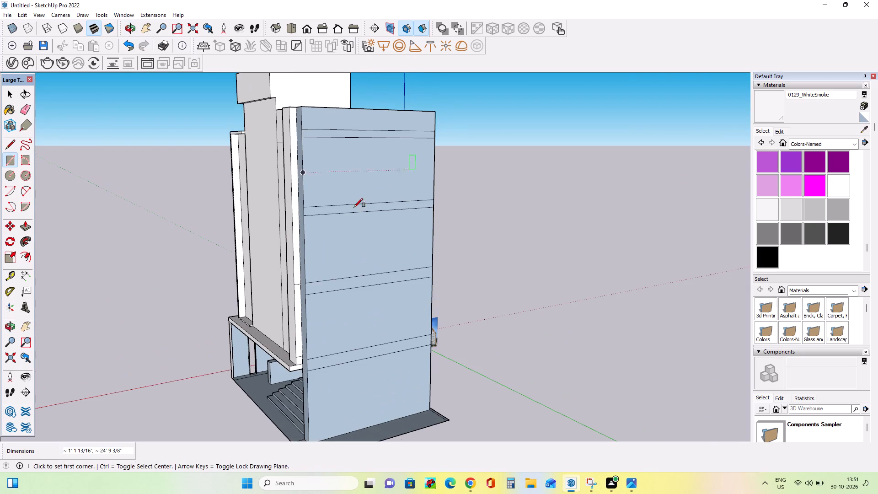
Examine the spacing of the side wall's horizontal bands and the overall roof massing.
{"action": "middle_click_drag", "start_coordinate": [343, 213], "coordinate": [364, 203]}
{"action": "scroll", "coordinate": [337, 184], "scroll_direction": "down", "scroll_amount": 7}
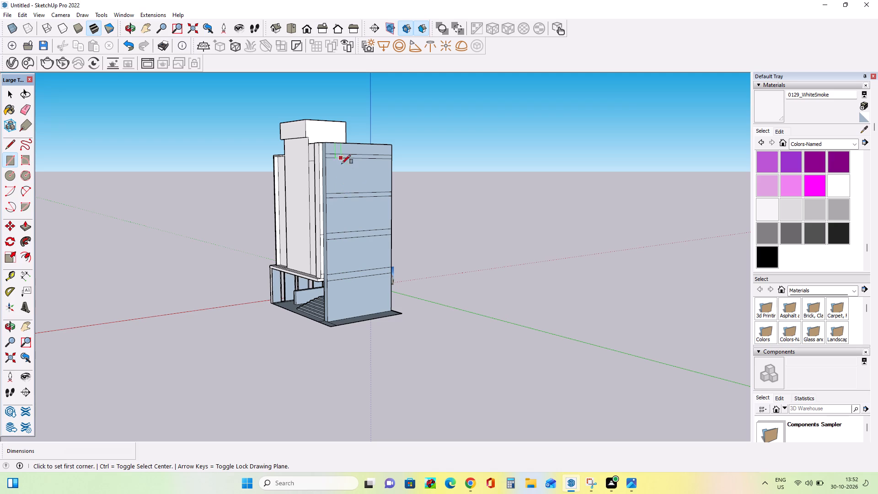
{"action": "middle_click_drag", "start_coordinate": [367, 283], "coordinate": [389, 350]}
{"action": "scroll", "coordinate": [389, 349], "scroll_direction": "down", "scroll_amount": 4}
{"action": "middle_click_drag", "start_coordinate": [361, 255], "coordinate": [382, 276]}
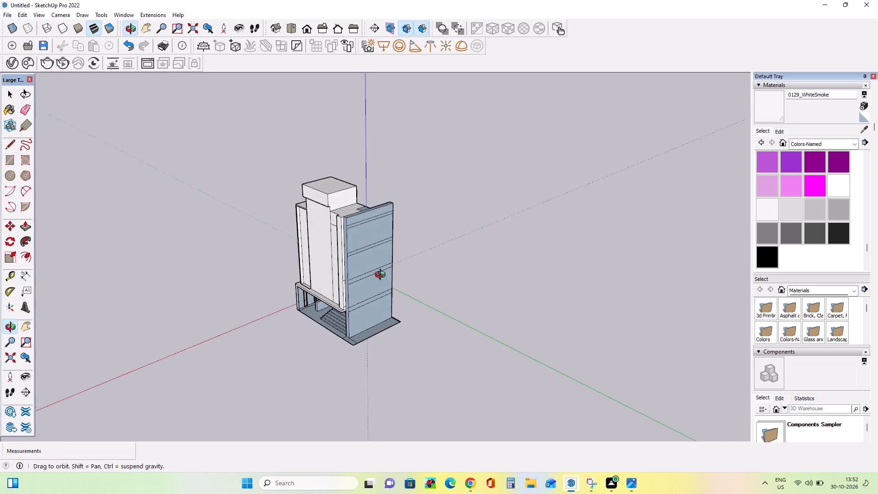
{"action": "middle_click_drag", "start_coordinate": [382, 276], "coordinate": [395, 285]}
{"action": "scroll", "coordinate": [392, 284], "scroll_direction": "down", "scroll_amount": 3}
{"action": "scroll", "coordinate": [341, 215], "scroll_direction": "up", "scroll_amount": 6}
{"action": "scroll", "coordinate": [342, 226], "scroll_direction": "down", "scroll_amount": 1}
{"action": "scroll", "coordinate": [342, 226], "scroll_direction": "up", "scroll_amount": 3}
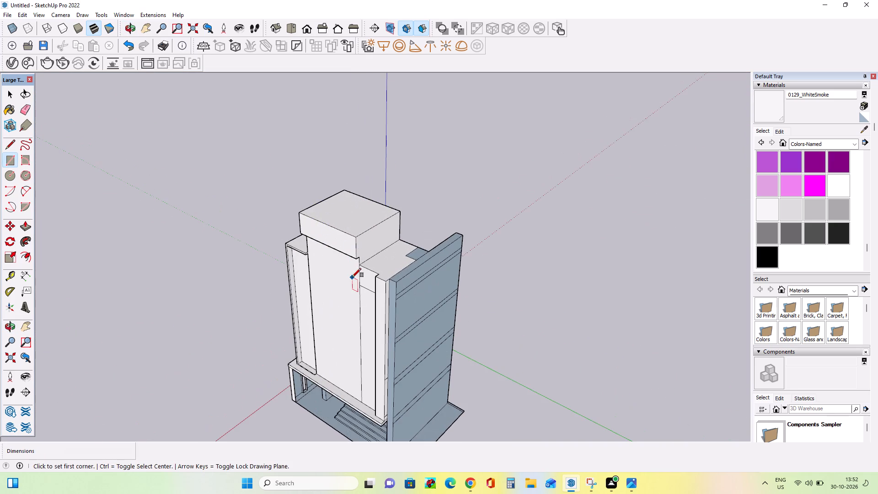
Extrude the top face of the central tower's roof cap upward to make the tower taller.
{"action": "middle_click_drag", "start_coordinate": [352, 277], "coordinate": [373, 255]}
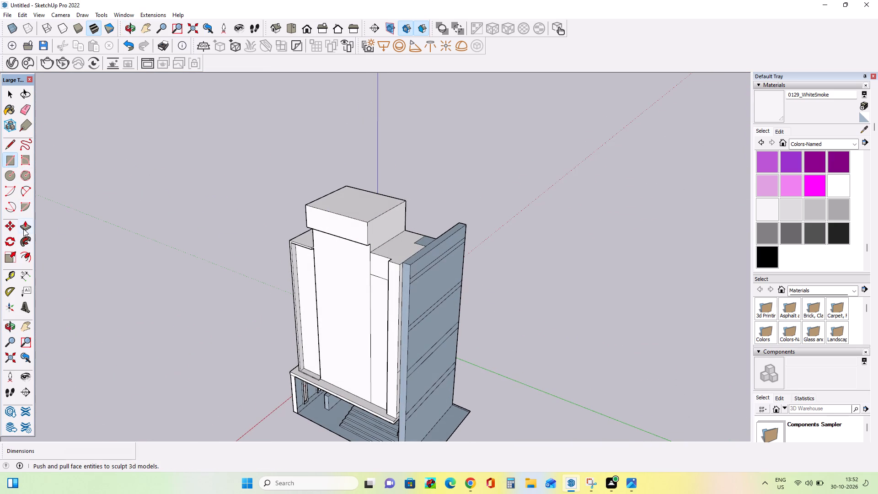
{"action": "left_click", "coordinate": [23, 229]}
{"action": "left_click_drag", "start_coordinate": [361, 209], "coordinate": [361, 150]}
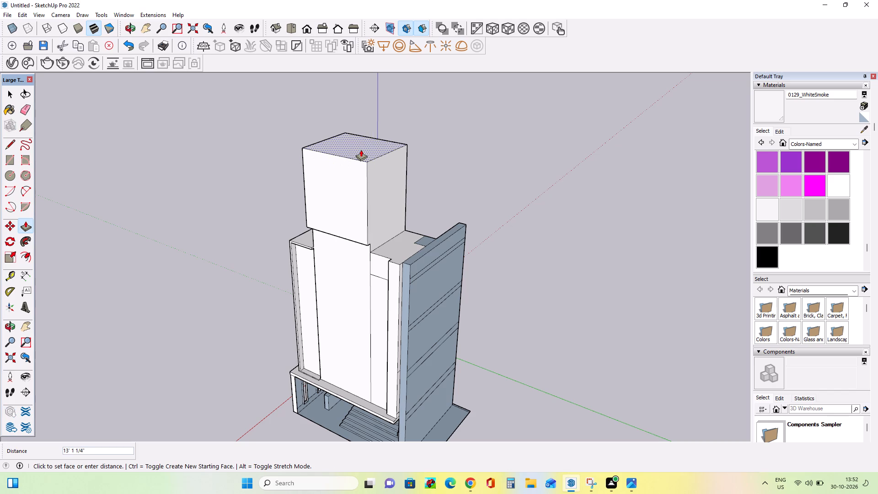
{"action": "left_click_drag", "start_coordinate": [361, 150], "coordinate": [363, 166]}
Raise the lower roof between the tower and the side wall by about 10' 9 1/2".
{"action": "left_click_drag", "start_coordinate": [399, 246], "coordinate": [390, 214]}
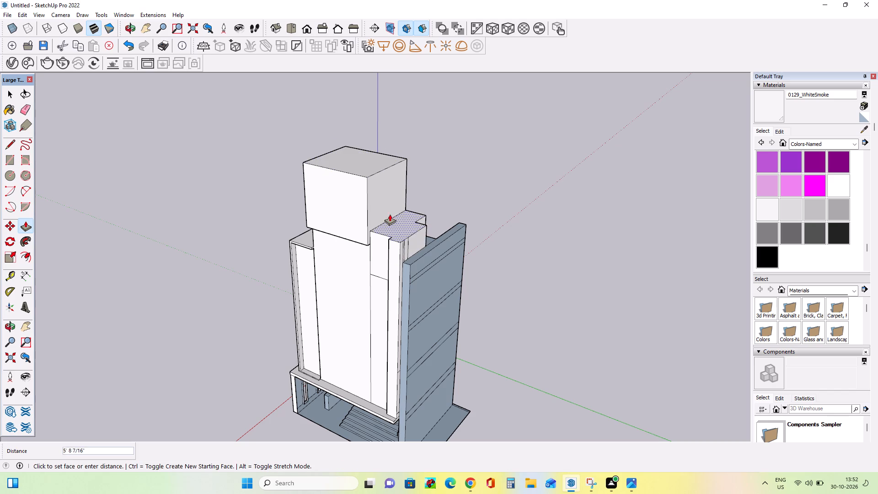
{"action": "left_click_drag", "start_coordinate": [390, 214], "coordinate": [381, 199]}
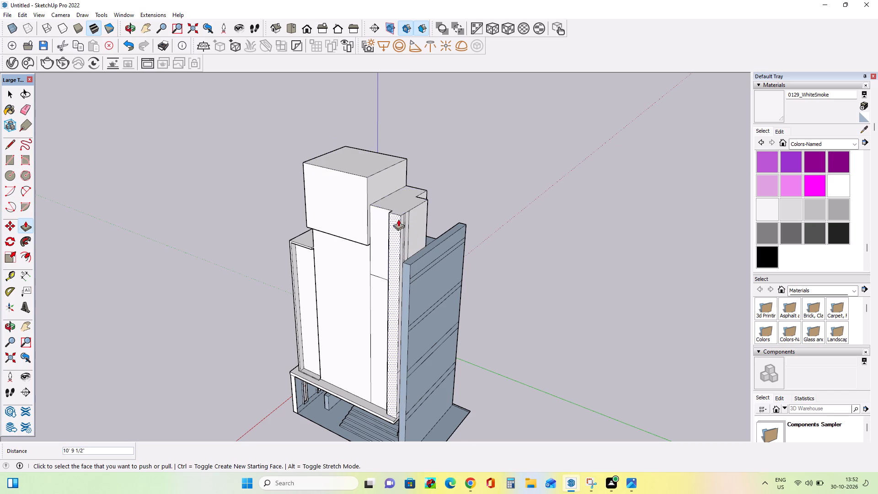
Raise the roof of the wing on the tower's other side, away from the side wall, by about 11 3/4".
{"action": "middle_click_drag", "start_coordinate": [399, 223], "coordinate": [462, 191]}
{"action": "middle_click_drag", "start_coordinate": [323, 246], "coordinate": [396, 250]}
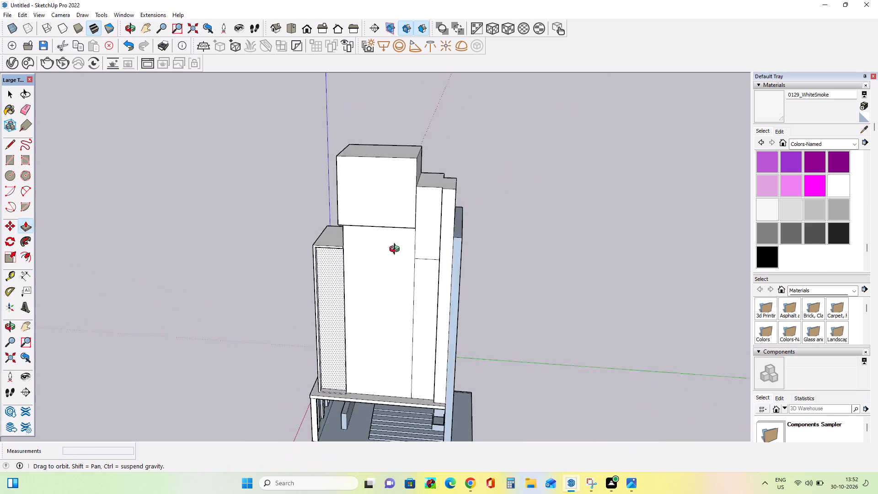
{"action": "middle_click_drag", "start_coordinate": [396, 250], "coordinate": [442, 250]}
{"action": "left_click_drag", "start_coordinate": [350, 241], "coordinate": [350, 229]}
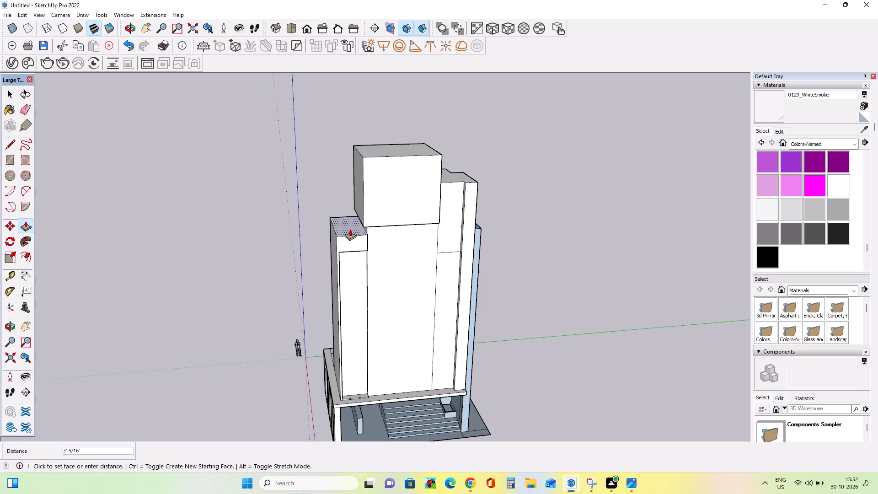
{"action": "left_click_drag", "start_coordinate": [350, 229], "coordinate": [350, 237]}
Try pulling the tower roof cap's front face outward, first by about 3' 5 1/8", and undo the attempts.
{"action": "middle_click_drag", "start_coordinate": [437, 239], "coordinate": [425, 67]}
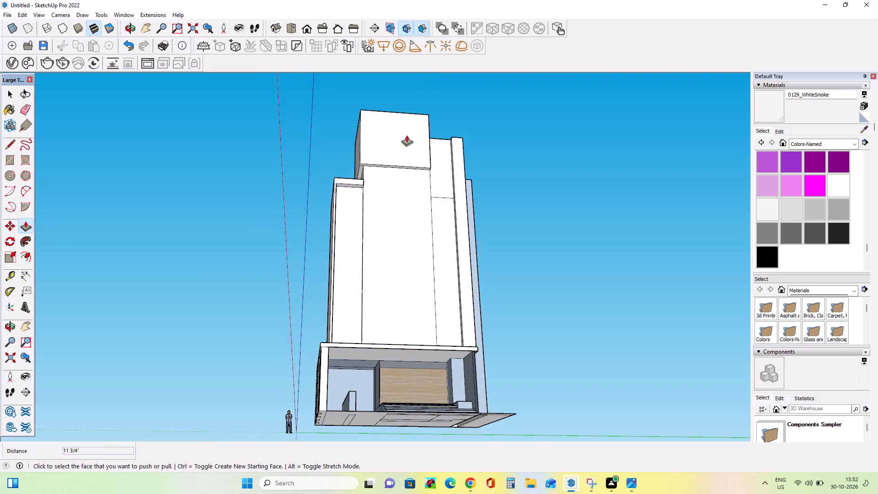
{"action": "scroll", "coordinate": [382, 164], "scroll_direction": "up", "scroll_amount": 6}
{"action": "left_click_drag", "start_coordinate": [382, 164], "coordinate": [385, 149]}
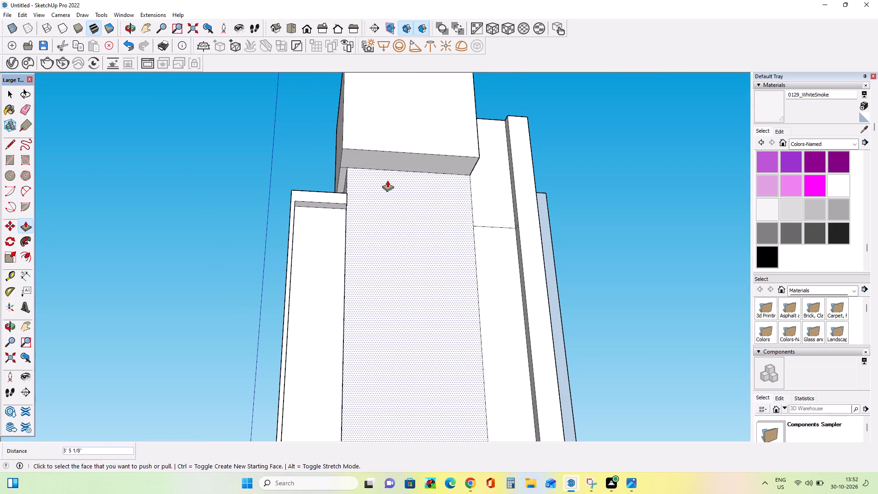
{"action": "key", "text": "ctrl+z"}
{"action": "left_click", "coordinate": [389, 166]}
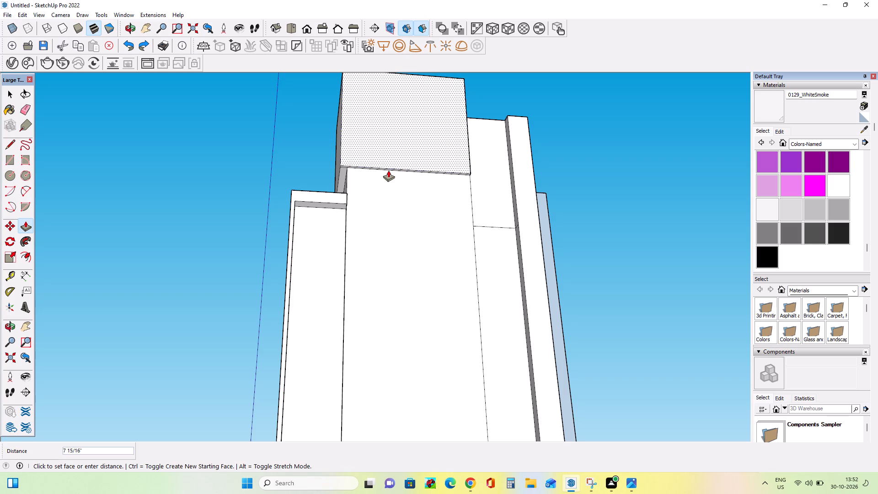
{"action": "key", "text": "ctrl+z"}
Push up the undersides of the tower cap's front and side overhangs to thin the cap, the side one by about 12' 9 1/4".
{"action": "scroll", "coordinate": [387, 173], "scroll_direction": "up", "scroll_amount": 3}
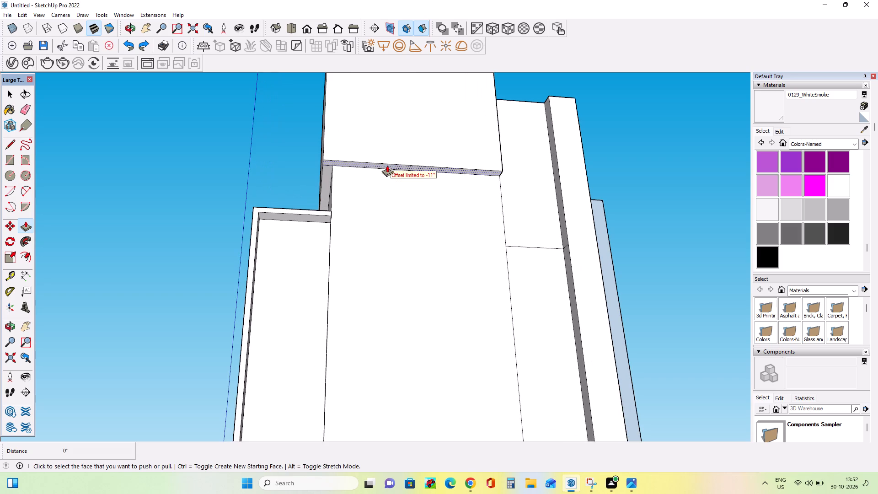
{"action": "left_click_drag", "start_coordinate": [387, 165], "coordinate": [397, 121]}
{"action": "scroll", "coordinate": [384, 158], "scroll_direction": "down", "scroll_amount": 7}
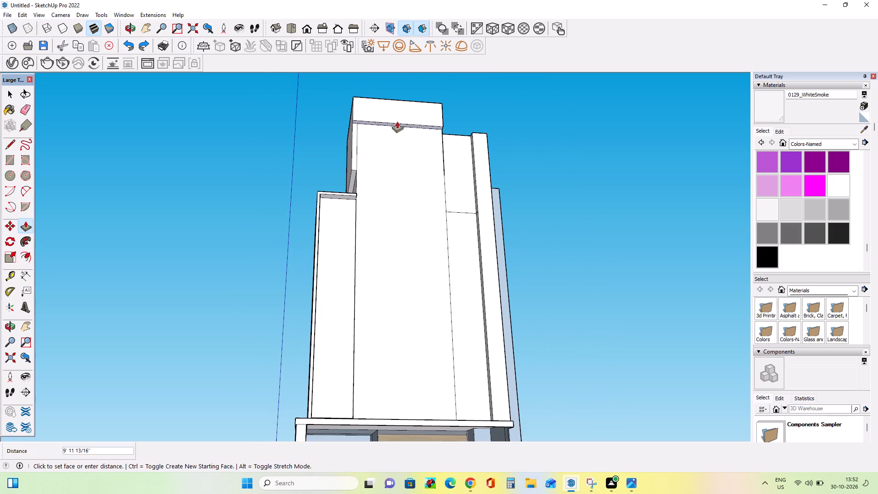
{"action": "left_click_drag", "start_coordinate": [397, 121], "coordinate": [398, 109]}
{"action": "middle_click_drag", "start_coordinate": [366, 172], "coordinate": [374, 175]}
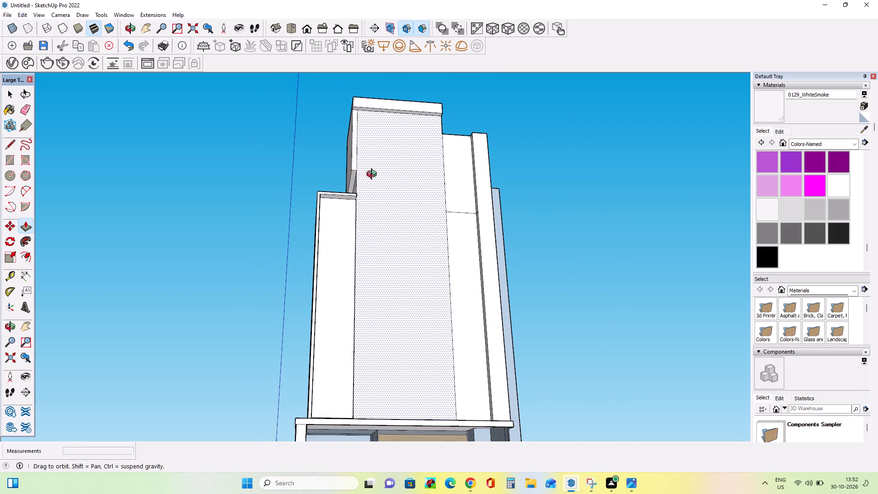
{"action": "middle_click_drag", "start_coordinate": [374, 175], "coordinate": [450, 188]}
{"action": "scroll", "coordinate": [364, 185], "scroll_direction": "up", "scroll_amount": 4}
{"action": "left_click_drag", "start_coordinate": [361, 162], "coordinate": [371, 102]}
{"action": "scroll", "coordinate": [362, 140], "scroll_direction": "down", "scroll_amount": 8}
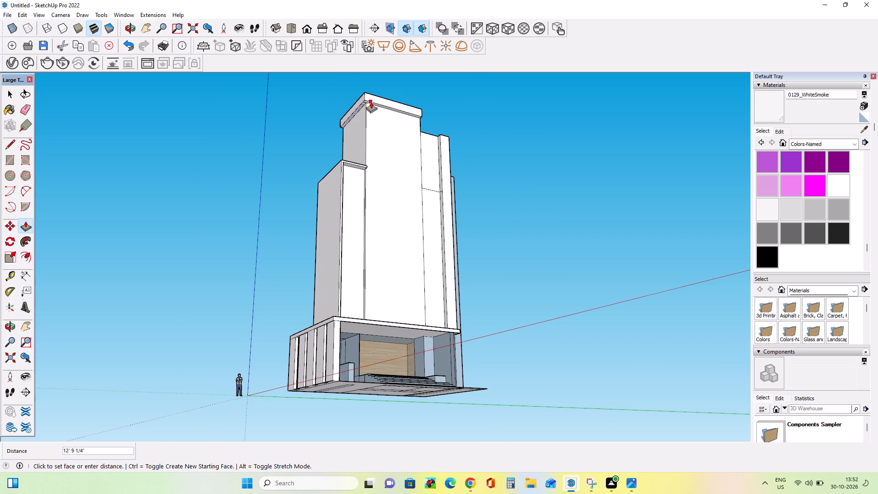
{"action": "left_click_drag", "start_coordinate": [371, 102], "coordinate": [371, 102]}
Raise the roof of the wing on the tower's other side, away from the side wall, by about 13' 2 7/16".
{"action": "middle_click_drag", "start_coordinate": [416, 198], "coordinate": [324, 377]}
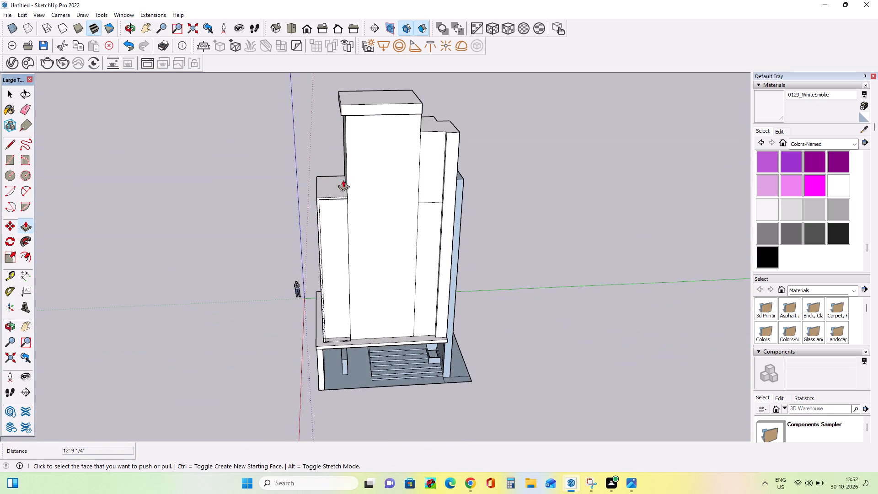
{"action": "left_click_drag", "start_coordinate": [338, 188], "coordinate": [334, 128]}
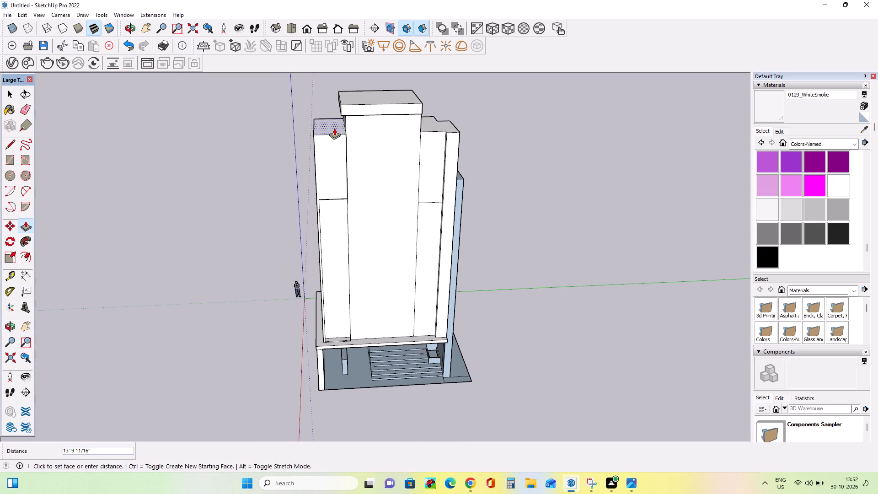
{"action": "left_click_drag", "start_coordinate": [334, 128], "coordinate": [336, 131]}
Push up the underside of that wing's front overhang by about 12' 9 7/8" to thin it to a narrow strip.
{"action": "middle_click_drag", "start_coordinate": [352, 187], "coordinate": [356, 37]}
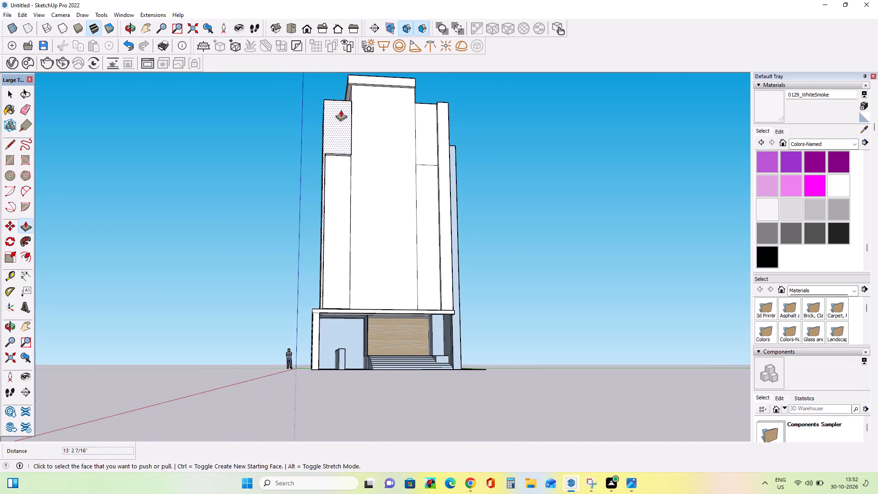
{"action": "scroll", "coordinate": [341, 112], "scroll_direction": "up", "scroll_amount": 6}
{"action": "left_click_drag", "start_coordinate": [341, 177], "coordinate": [339, 112]}
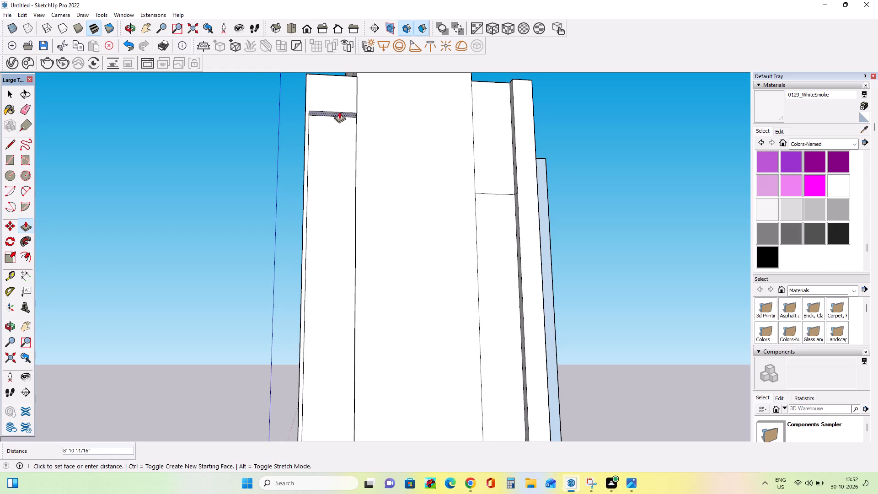
{"action": "left_click_drag", "start_coordinate": [339, 112], "coordinate": [341, 86]}
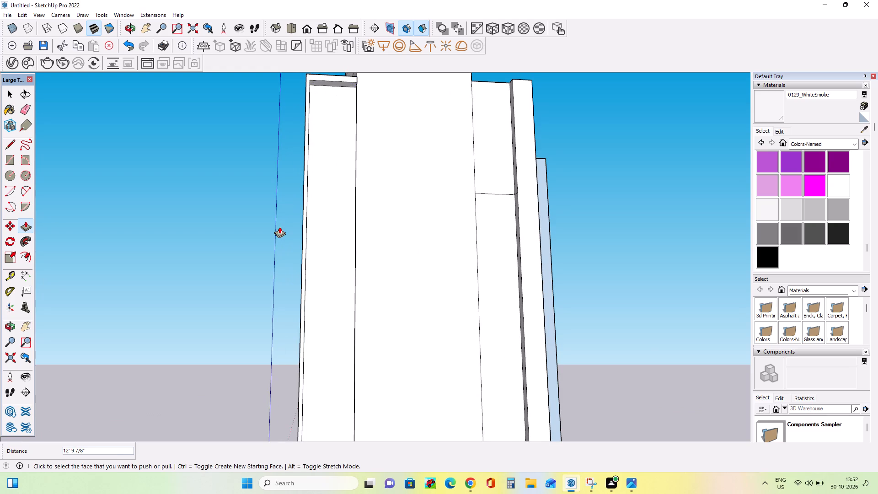
Raise the top of the banded side wall by about 10' 9 1/2".
{"action": "scroll", "coordinate": [279, 227], "scroll_direction": "down", "scroll_amount": 11}
{"action": "middle_click_drag", "start_coordinate": [368, 272], "coordinate": [225, 392]}
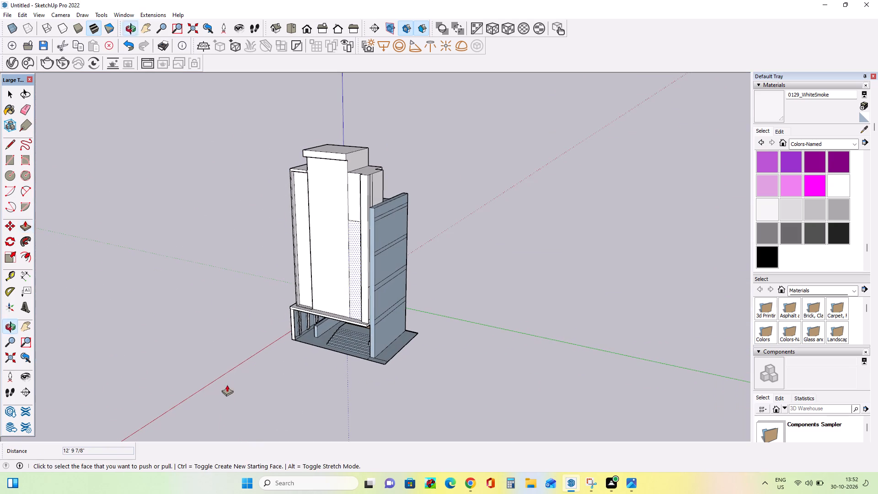
{"action": "middle_click_drag", "start_coordinate": [350, 166], "coordinate": [362, 170]}
{"action": "scroll", "coordinate": [402, 202], "scroll_direction": "up", "scroll_amount": 6}
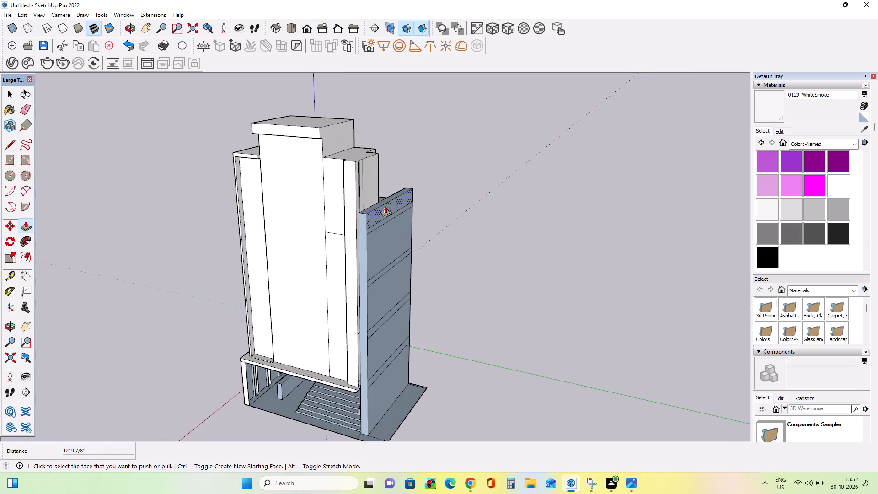
{"action": "left_click_drag", "start_coordinate": [364, 214], "coordinate": [355, 155]}
Draw a full-height rectangle about 16' 10 3/8" by 65' 1 7/16" on the side wall, covering its rear part and crossing the bands.
{"action": "middle_click_drag", "start_coordinate": [344, 257], "coordinate": [296, 240]}
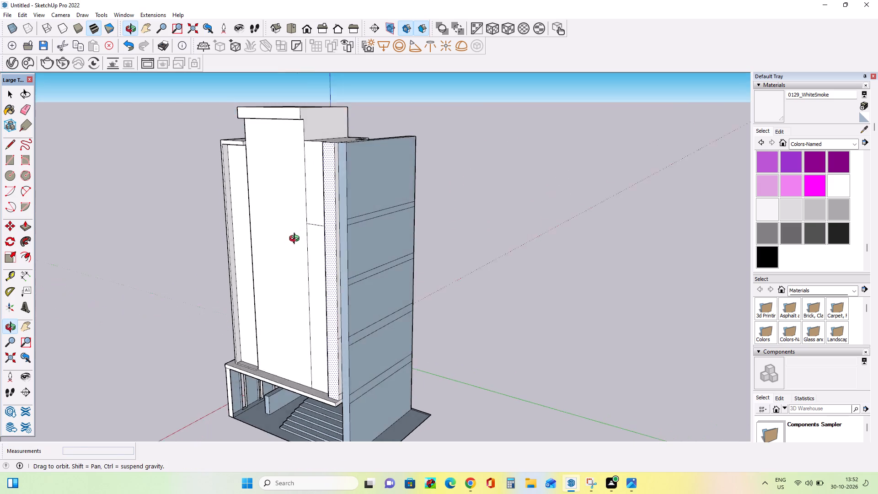
{"action": "middle_click_drag", "start_coordinate": [296, 240], "coordinate": [296, 240]}
{"action": "scroll", "coordinate": [293, 242], "scroll_direction": "down", "scroll_amount": 7}
{"action": "middle_click_drag", "start_coordinate": [336, 257], "coordinate": [349, 275]}
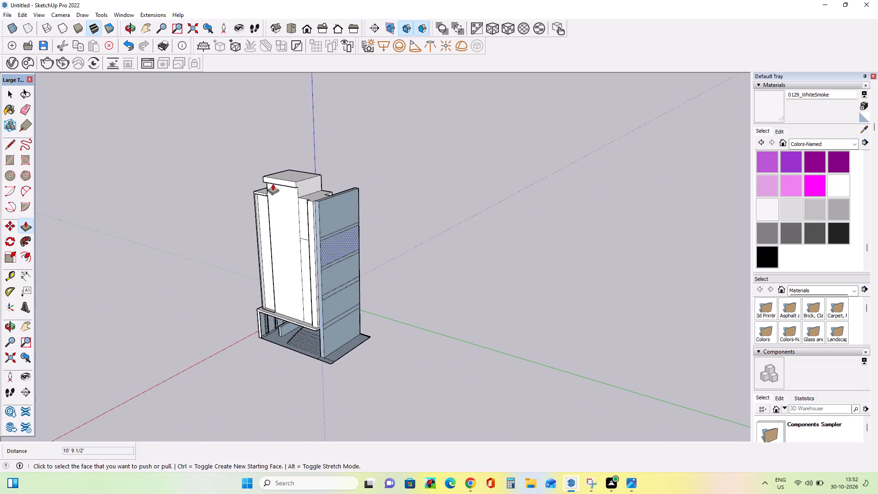
{"action": "left_click", "coordinate": [11, 159]}
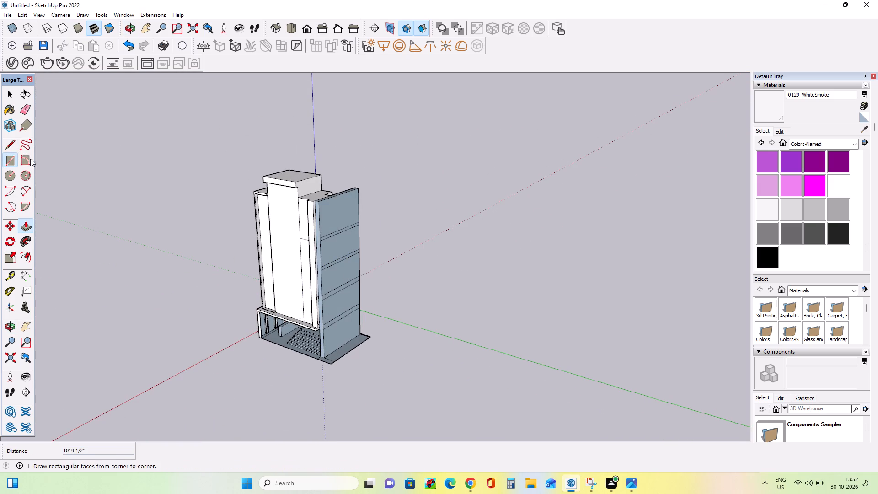
{"action": "middle_click_drag", "start_coordinate": [394, 225], "coordinate": [240, 263]}
{"action": "scroll", "coordinate": [337, 322], "scroll_direction": "up", "scroll_amount": 6}
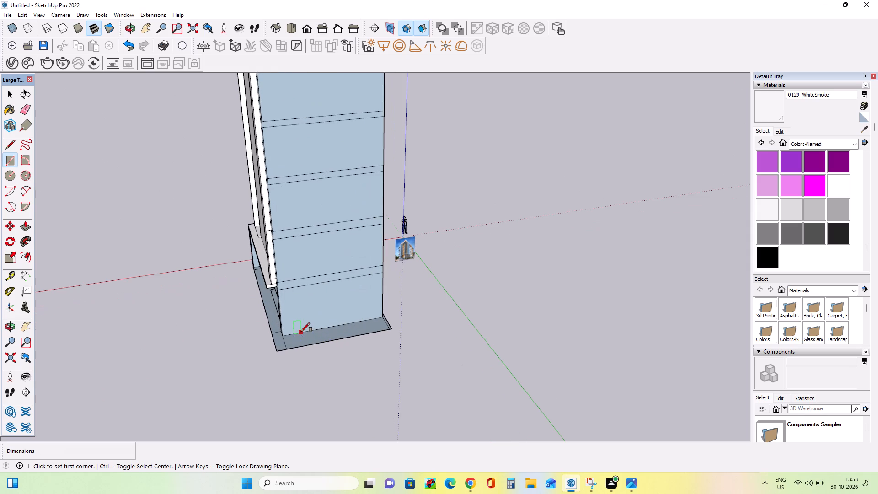
{"action": "left_click", "coordinate": [306, 330]}
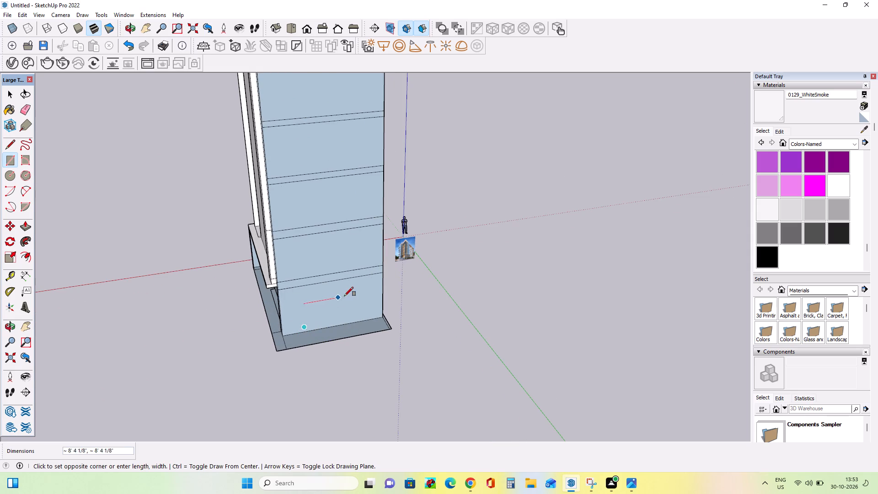
{"action": "scroll", "coordinate": [344, 296], "scroll_direction": "down", "scroll_amount": 6}
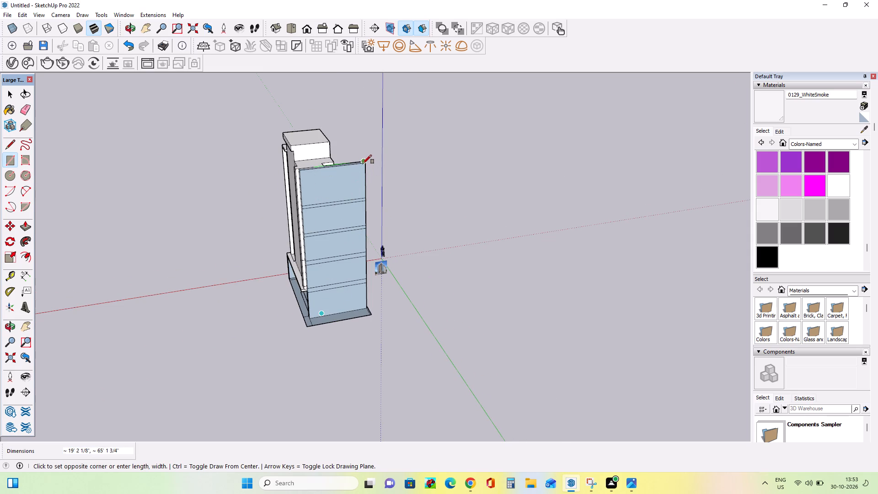
{"action": "left_click", "coordinate": [363, 163]}
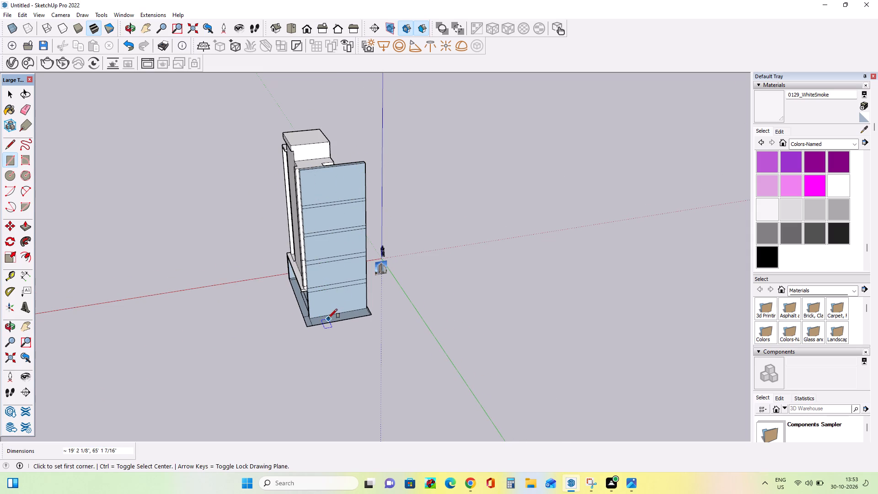
{"action": "left_click_drag", "start_coordinate": [328, 316], "coordinate": [328, 311]}
{"action": "left_click", "coordinate": [366, 162]}
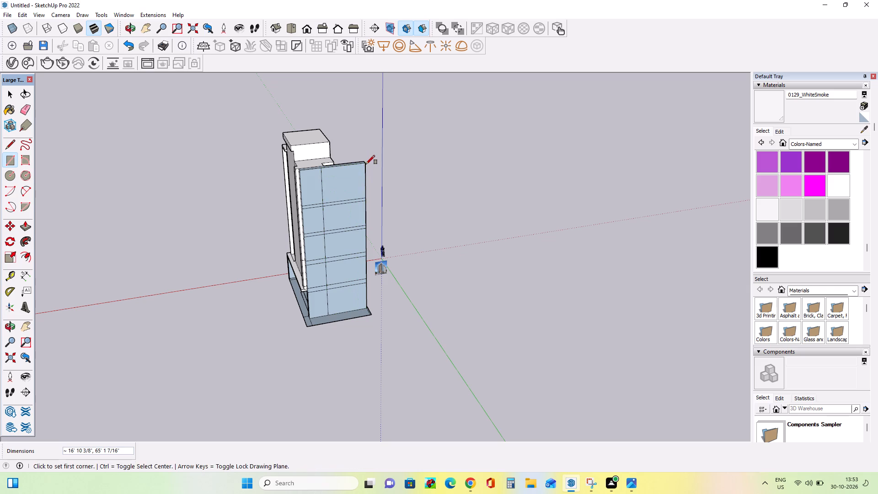
Pull the wide section of the side wall's top band outward by about 13' 15/16" to form a projecting slab.
{"action": "middle_click_drag", "start_coordinate": [377, 268], "coordinate": [385, 275]}
{"action": "scroll", "coordinate": [338, 289], "scroll_direction": "up", "scroll_amount": 3}
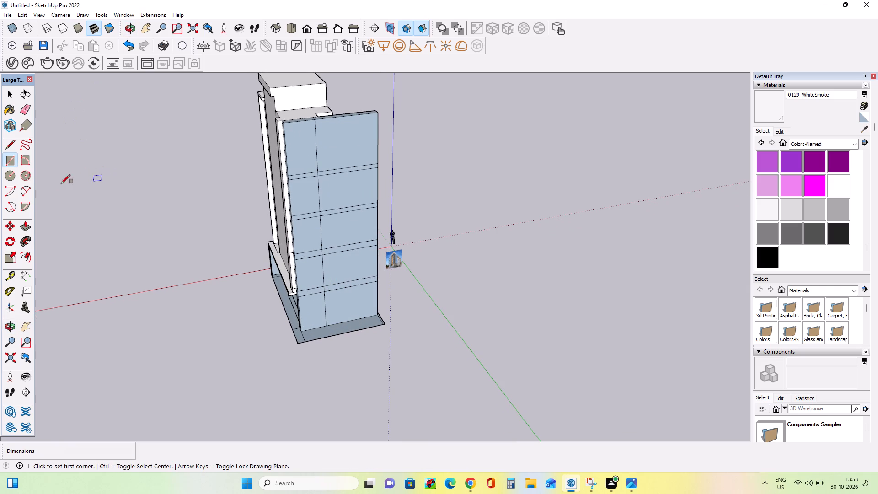
{"action": "left_click", "coordinate": [27, 224]}
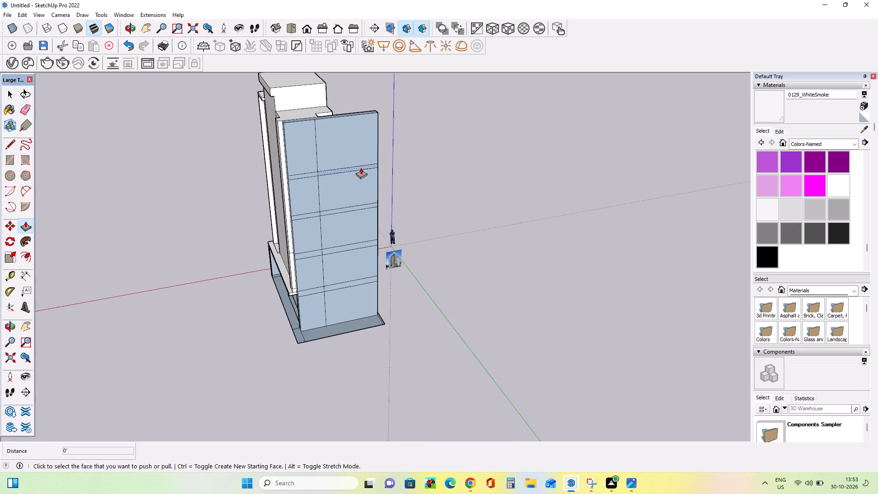
{"action": "left_click_drag", "start_coordinate": [361, 167], "coordinate": [381, 183]}
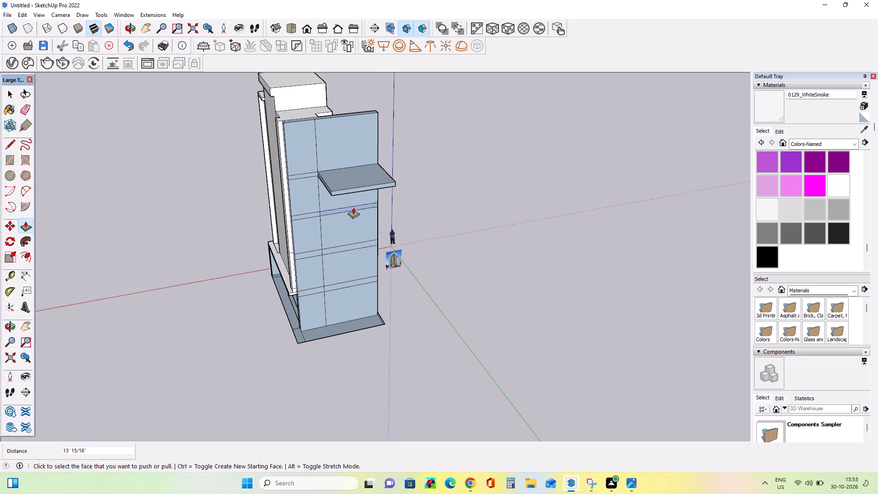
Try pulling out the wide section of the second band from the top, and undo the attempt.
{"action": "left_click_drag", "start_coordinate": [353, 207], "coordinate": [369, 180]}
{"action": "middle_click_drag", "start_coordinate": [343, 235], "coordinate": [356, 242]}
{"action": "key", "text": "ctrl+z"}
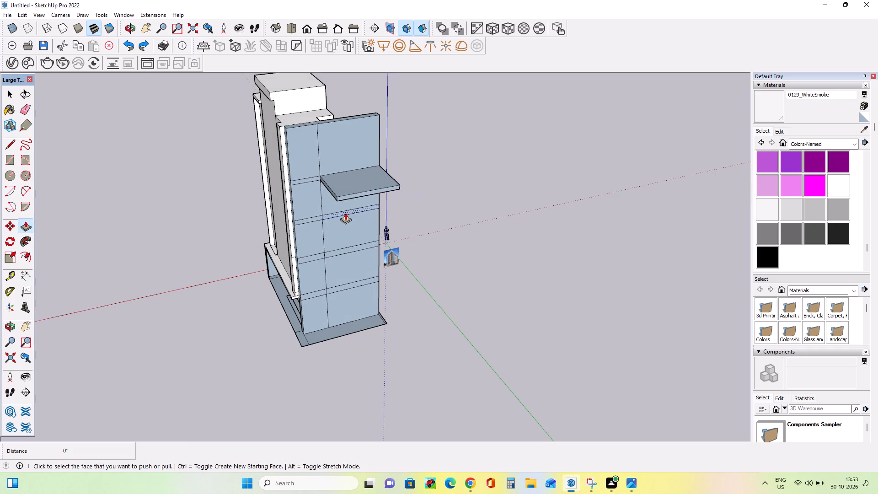
Pull the wide sections of the three lower bands outward by about 13' 15/16" each, aligned with the top slab.
{"action": "left_click_drag", "start_coordinate": [345, 213], "coordinate": [387, 186]}
{"action": "middle_click_drag", "start_coordinate": [360, 251], "coordinate": [521, 143]}
{"action": "scroll", "coordinate": [397, 258], "scroll_direction": "up", "scroll_amount": 3}
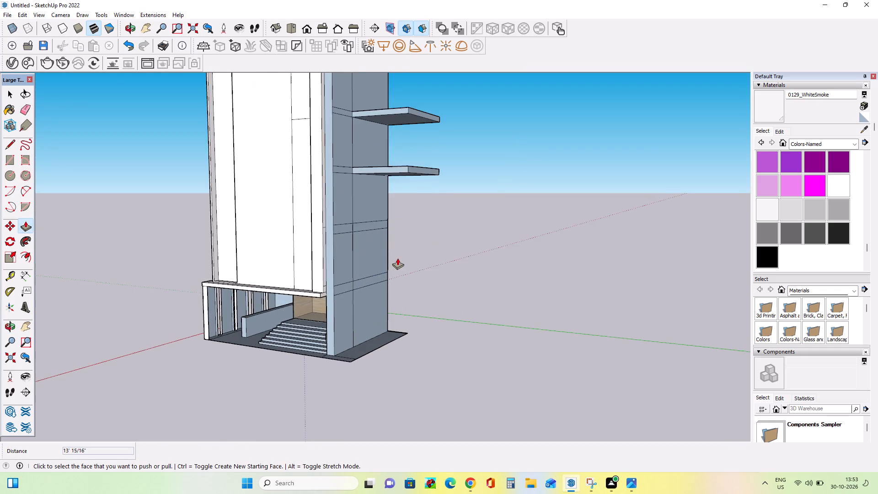
{"action": "scroll", "coordinate": [369, 265], "scroll_direction": "up", "scroll_amount": 2}
{"action": "left_click_drag", "start_coordinate": [366, 217], "coordinate": [438, 146]}
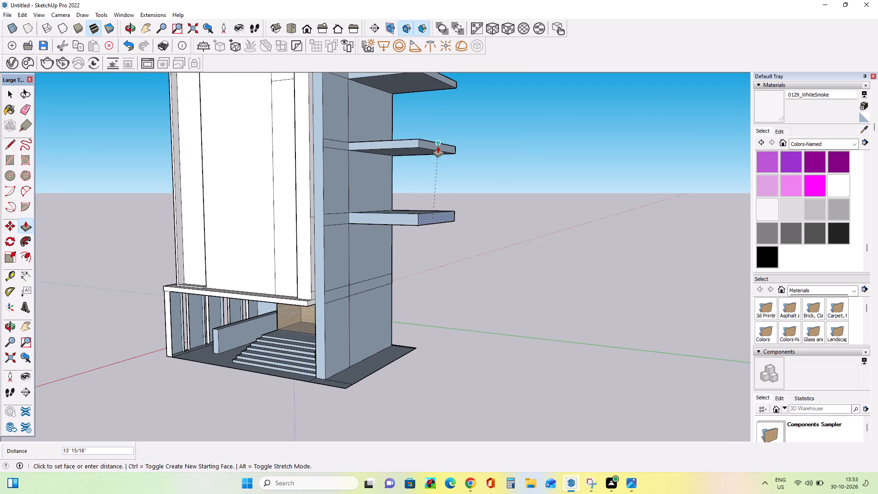
{"action": "left_click_drag", "start_coordinate": [438, 146], "coordinate": [431, 145]}
{"action": "middle_click_drag", "start_coordinate": [404, 276], "coordinate": [357, 282]}
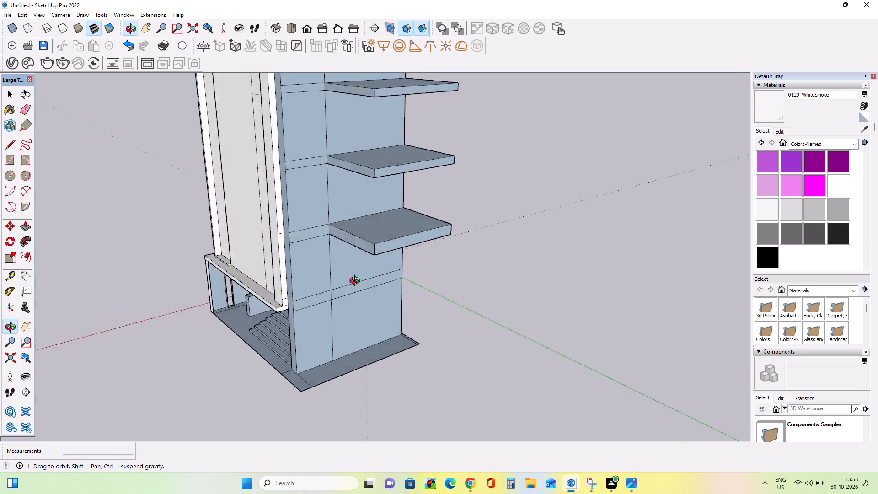
{"action": "middle_click_drag", "start_coordinate": [357, 282], "coordinate": [373, 263]}
{"action": "left_click_drag", "start_coordinate": [359, 282], "coordinate": [430, 217]}
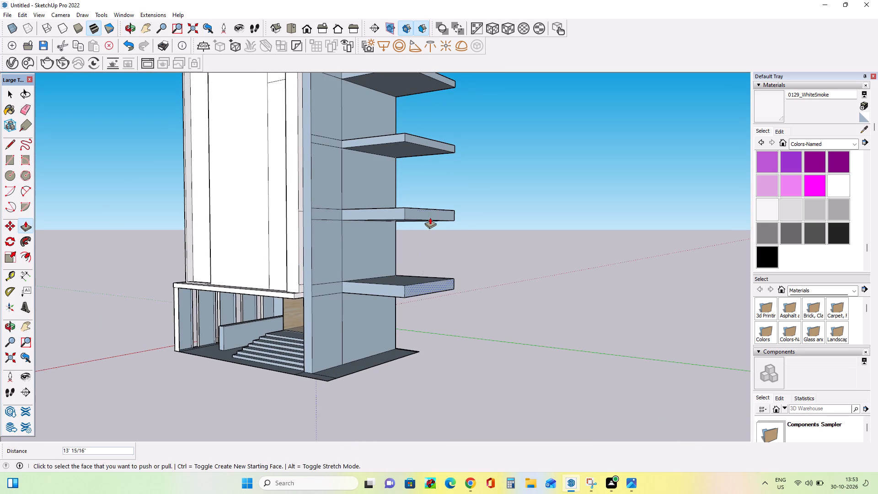
Examine the whole building and its four projecting slabs from the front and the side.
{"action": "scroll", "coordinate": [328, 325], "scroll_direction": "down", "scroll_amount": 13}
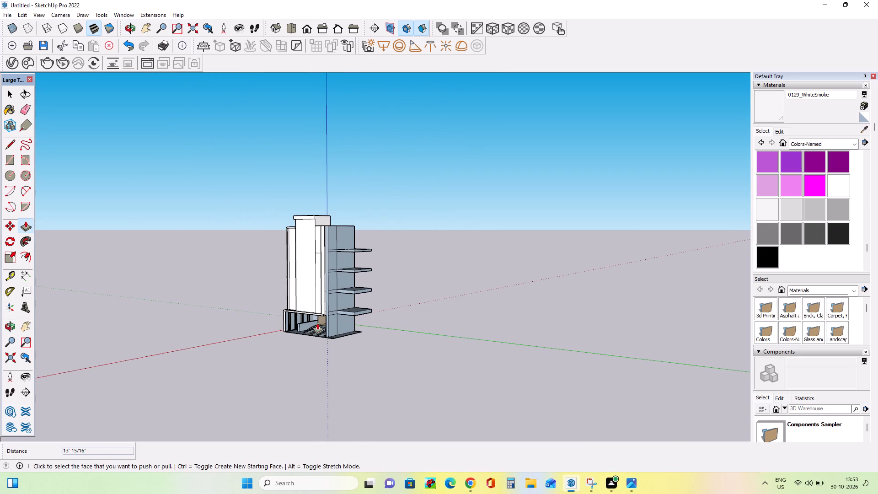
{"action": "scroll", "coordinate": [320, 326], "scroll_direction": "down", "scroll_amount": 1}
{"action": "middle_click_drag", "start_coordinate": [321, 328], "coordinate": [504, 340]}
{"action": "scroll", "coordinate": [429, 288], "scroll_direction": "up", "scroll_amount": 1}
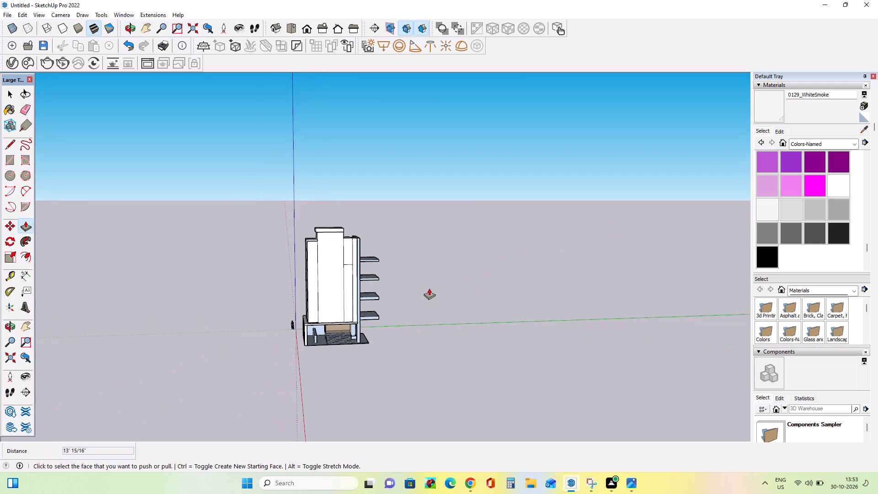
{"action": "scroll", "coordinate": [429, 288], "scroll_direction": "up", "scroll_amount": 6}
{"action": "middle_click_drag", "start_coordinate": [402, 305], "coordinate": [419, 316]}
{"action": "scroll", "coordinate": [383, 319], "scroll_direction": "up", "scroll_amount": 2}
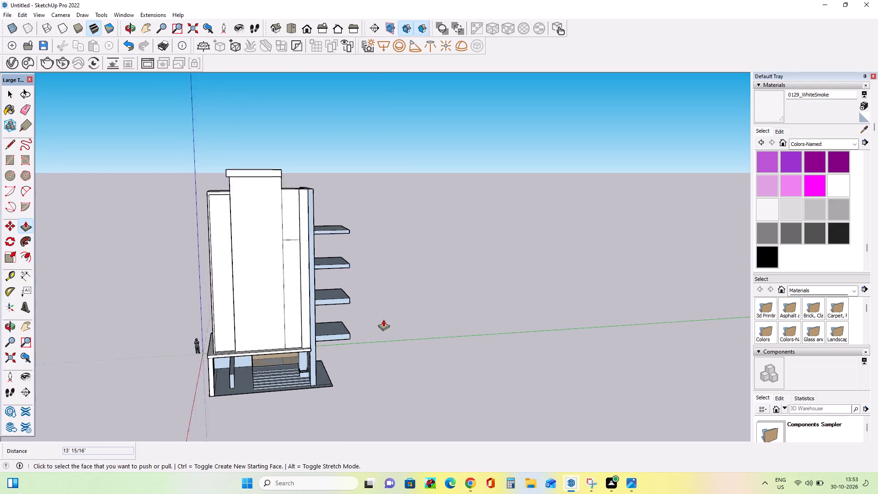
{"action": "scroll", "coordinate": [383, 319], "scroll_direction": "up", "scroll_amount": 1}
{"action": "middle_click_drag", "start_coordinate": [388, 322], "coordinate": [201, 365]}
Extend the outer ends of all four projecting slabs by about 3' 10 5/16", keeping them aligned.
{"action": "left_click_drag", "start_coordinate": [364, 286], "coordinate": [364, 287]}
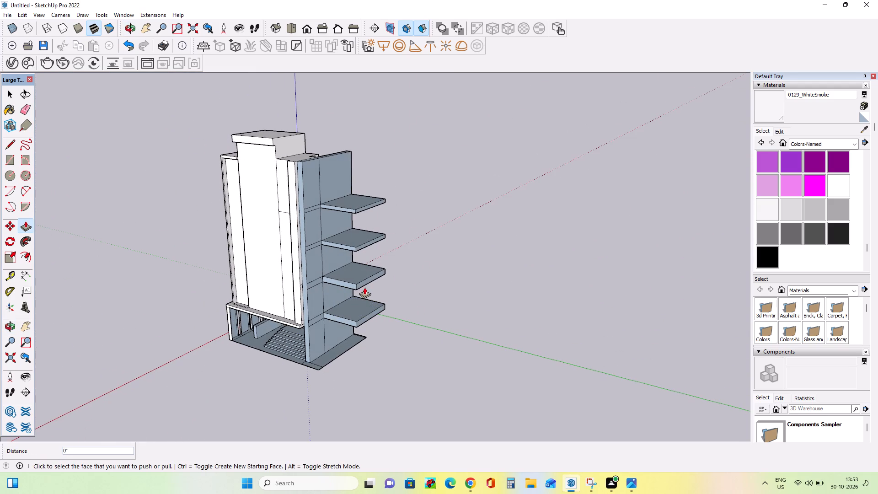
{"action": "left_click_drag", "start_coordinate": [364, 287], "coordinate": [369, 289]}
{"action": "left_click_drag", "start_coordinate": [361, 285], "coordinate": [371, 289]}
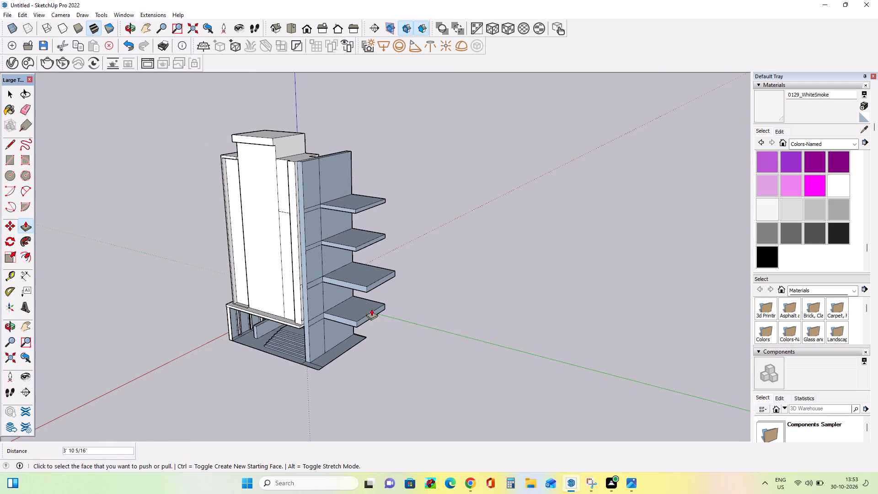
{"action": "left_click_drag", "start_coordinate": [369, 317], "coordinate": [378, 319]}
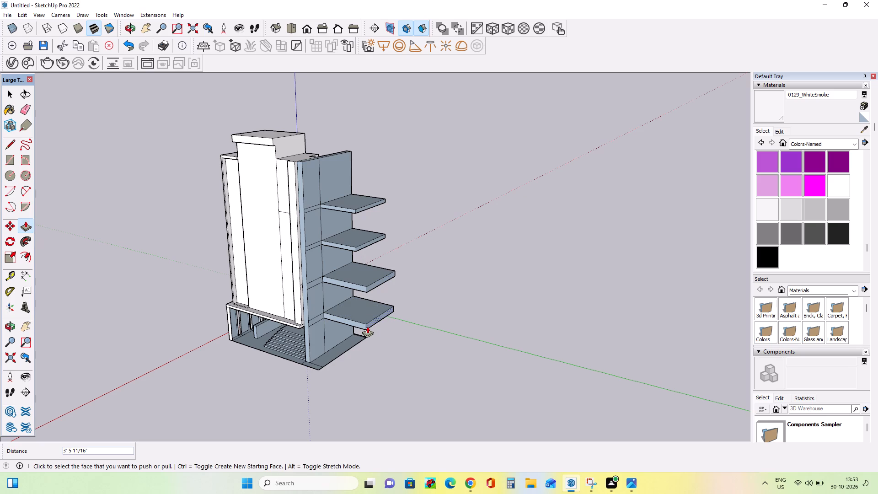
{"action": "left_click_drag", "start_coordinate": [368, 326], "coordinate": [372, 285]}
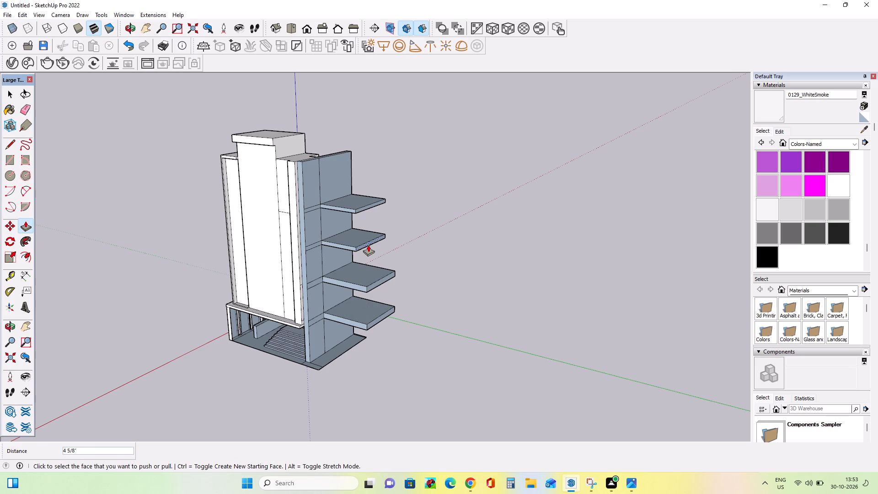
{"action": "left_click_drag", "start_coordinate": [367, 243], "coordinate": [379, 284]}
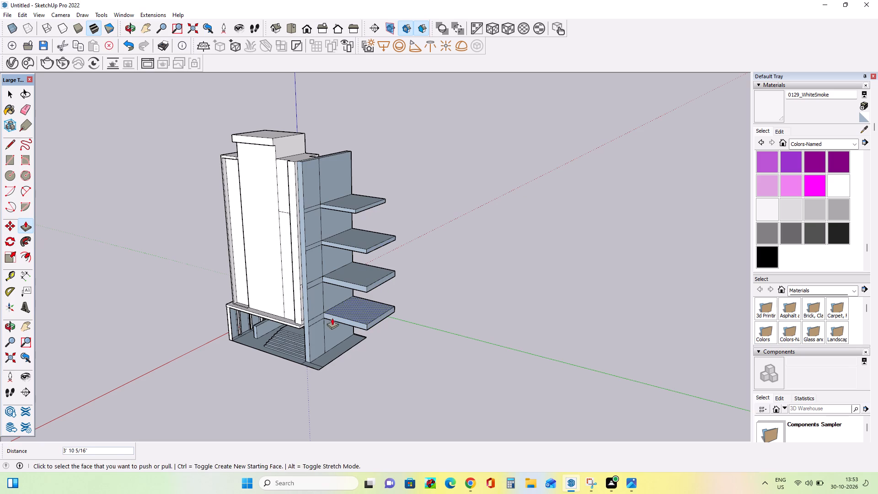
{"action": "middle_click_drag", "start_coordinate": [343, 327], "coordinate": [359, 329]}
{"action": "left_click_drag", "start_coordinate": [370, 209], "coordinate": [385, 232]}
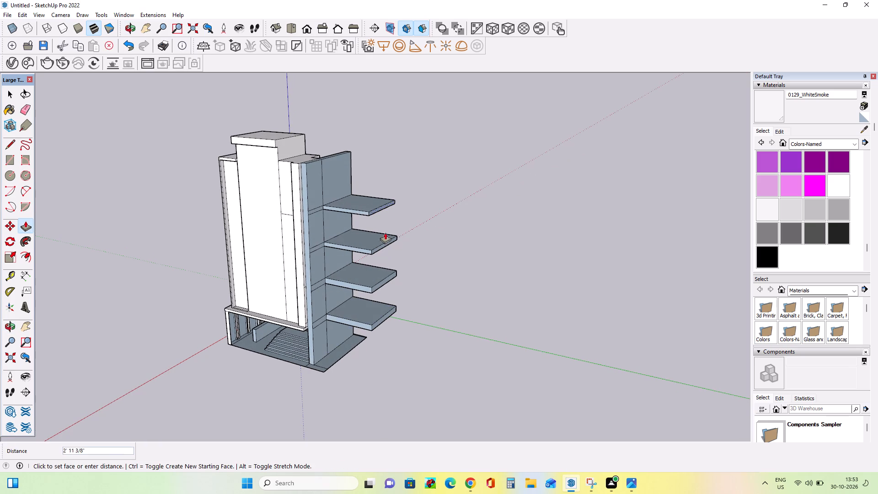
{"action": "left_click_drag", "start_coordinate": [385, 232], "coordinate": [381, 252]}
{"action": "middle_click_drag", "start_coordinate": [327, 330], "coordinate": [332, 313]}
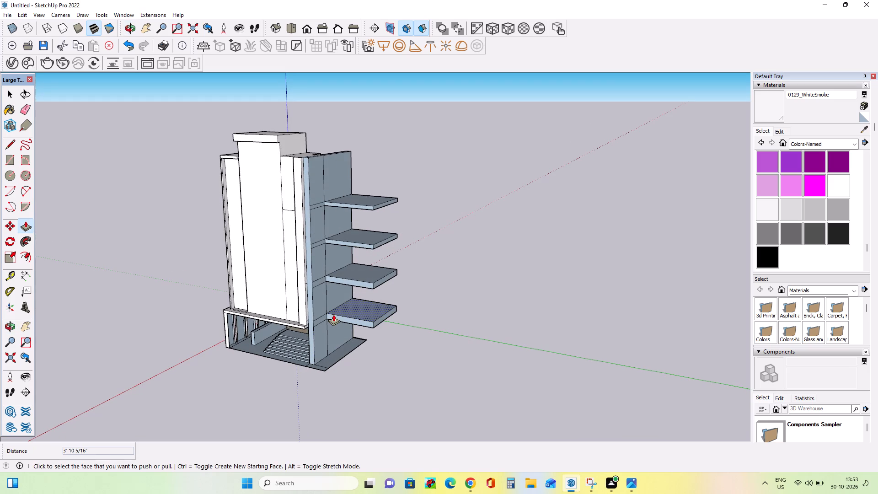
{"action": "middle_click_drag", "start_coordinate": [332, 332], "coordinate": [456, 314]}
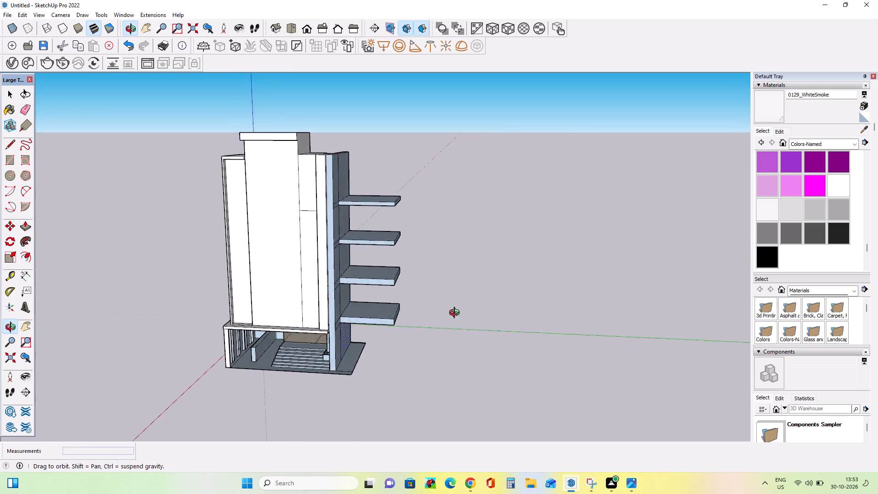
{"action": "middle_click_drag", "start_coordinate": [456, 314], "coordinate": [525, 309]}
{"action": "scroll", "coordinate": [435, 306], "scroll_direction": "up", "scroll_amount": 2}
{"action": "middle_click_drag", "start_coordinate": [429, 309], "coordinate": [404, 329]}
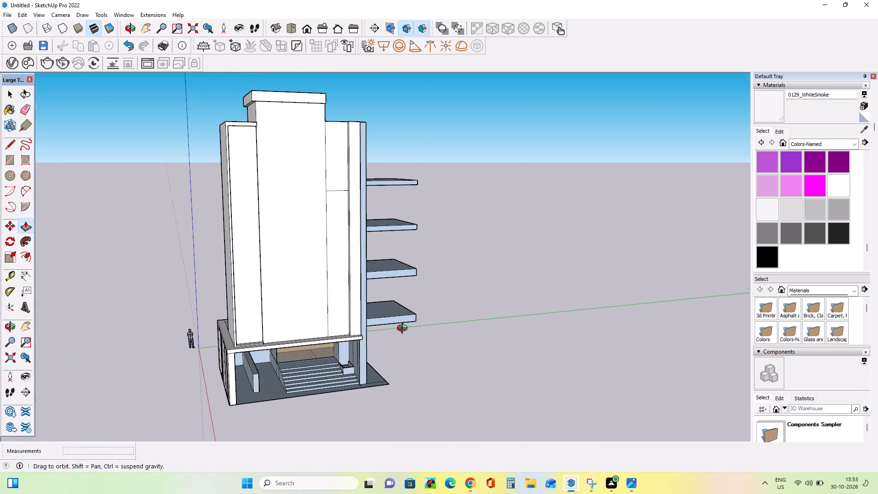
Extend the front edges of all four projecting slabs forward by about 4' 15/16" each, keeping them aligned.
{"action": "middle_click_drag", "start_coordinate": [404, 329], "coordinate": [314, 365]}
{"action": "scroll", "coordinate": [419, 234], "scroll_direction": "up", "scroll_amount": 7}
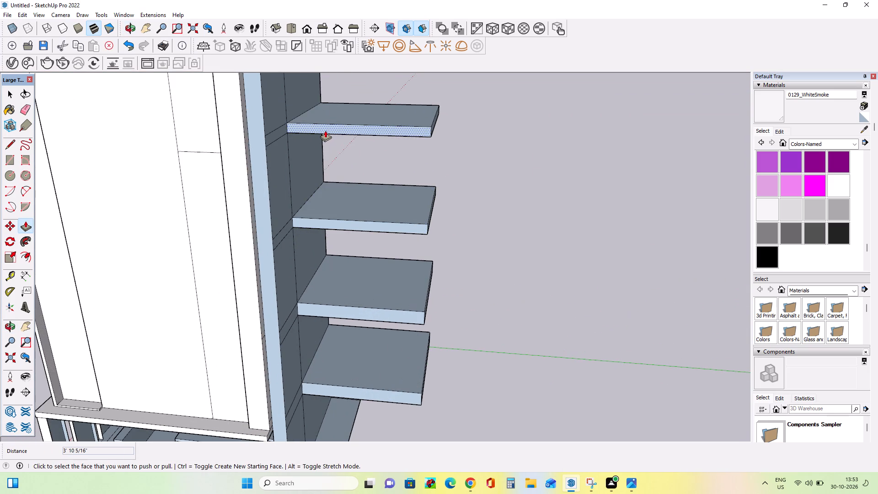
{"action": "left_click_drag", "start_coordinate": [325, 130], "coordinate": [320, 141]}
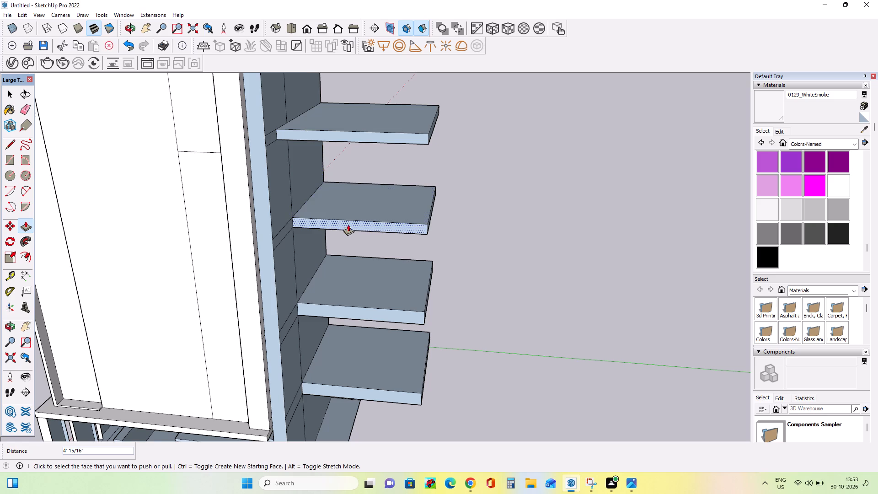
{"action": "left_click_drag", "start_coordinate": [348, 226], "coordinate": [305, 133]}
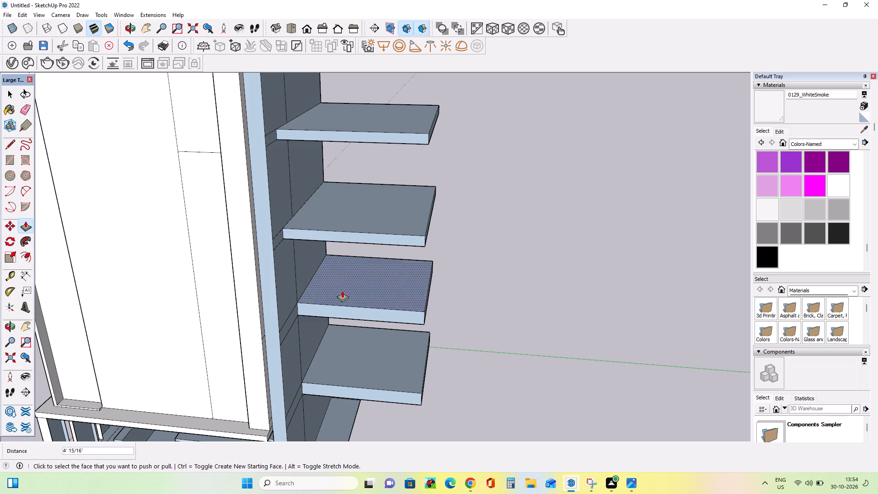
{"action": "left_click_drag", "start_coordinate": [346, 312], "coordinate": [311, 233]}
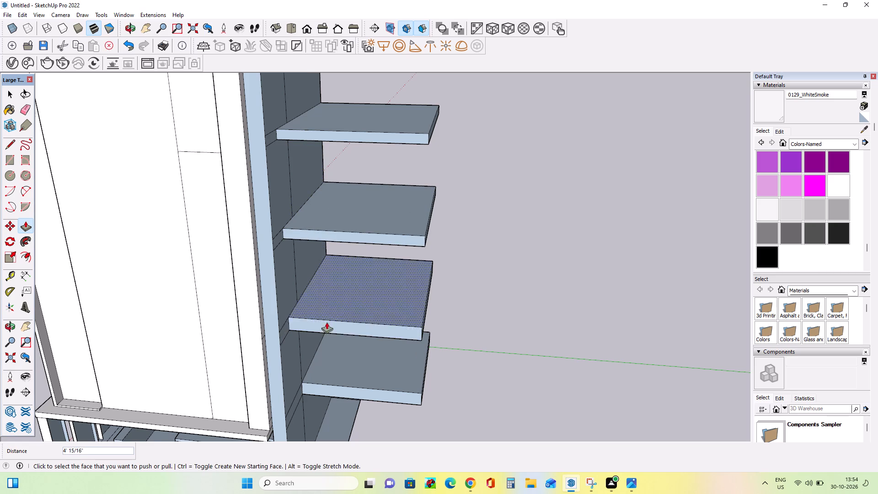
{"action": "left_click_drag", "start_coordinate": [346, 392], "coordinate": [308, 325]}
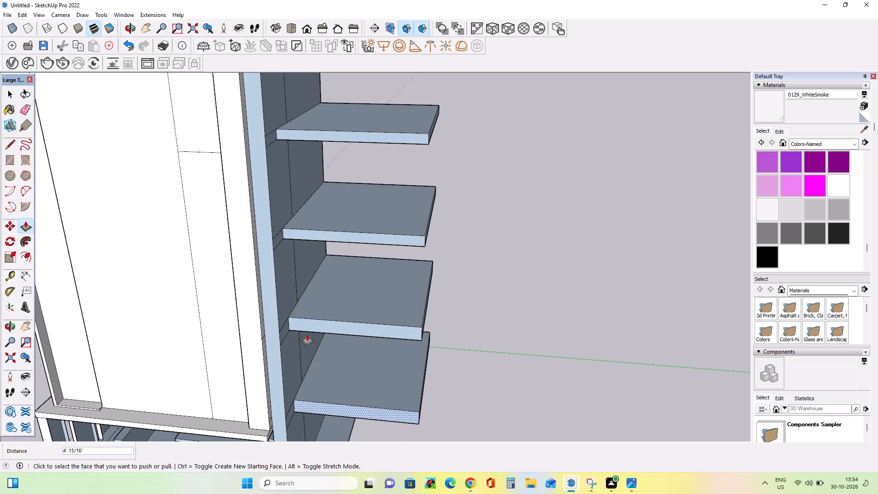
Draw a full-width rectangle about 24' 9 3/8" by 3' 6 1/2" along the top of the side wall's outer face.
{"action": "scroll", "coordinate": [287, 353], "scroll_direction": "down", "scroll_amount": 10}
{"action": "middle_click_drag", "start_coordinate": [288, 353], "coordinate": [332, 331]}
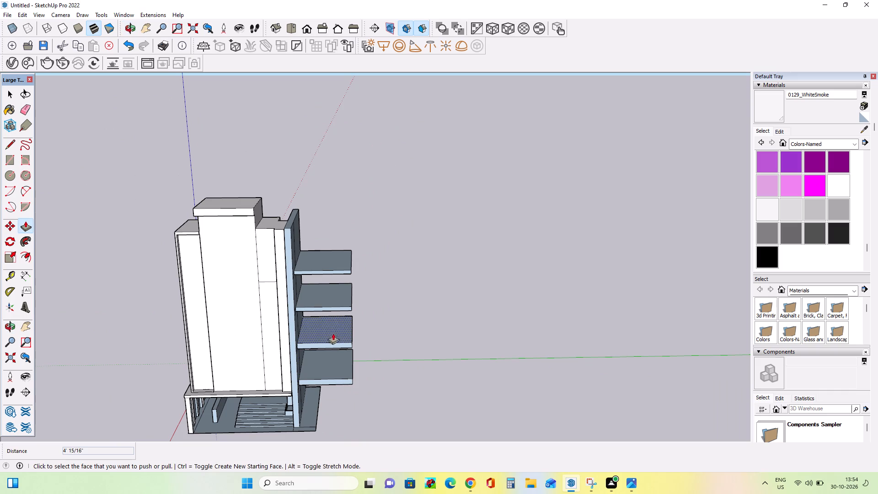
{"action": "middle_click_drag", "start_coordinate": [291, 375], "coordinate": [213, 368]}
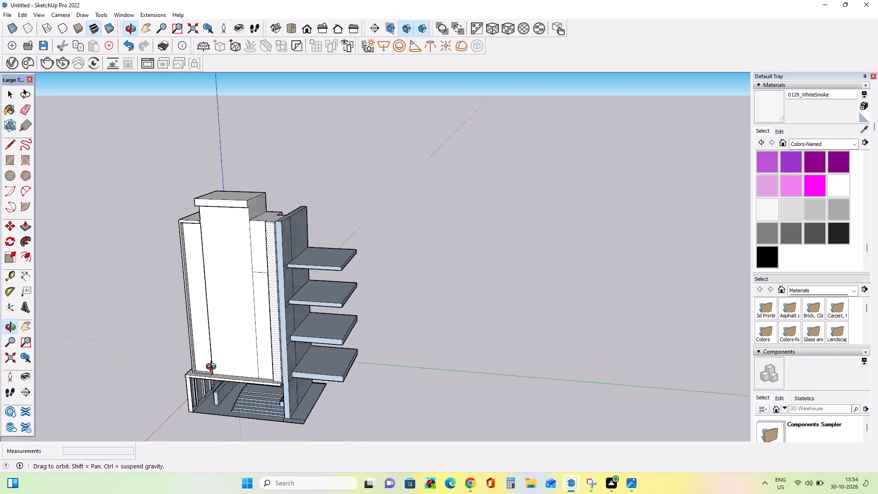
{"action": "middle_click_drag", "start_coordinate": [213, 368], "coordinate": [192, 368]}
{"action": "scroll", "coordinate": [195, 355], "scroll_direction": "down", "scroll_amount": 1}
{"action": "scroll", "coordinate": [341, 206], "scroll_direction": "up", "scroll_amount": 4}
{"action": "scroll", "coordinate": [309, 241], "scroll_direction": "up", "scroll_amount": 2}
{"action": "middle_click_drag", "start_coordinate": [310, 241], "coordinate": [313, 232]}
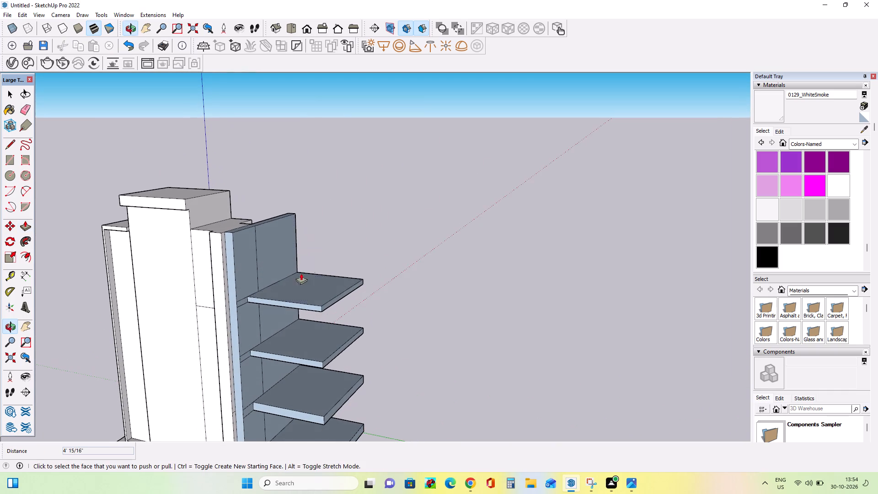
{"action": "scroll", "coordinate": [246, 249], "scroll_direction": "up", "scroll_amount": 4}
{"action": "middle_click_drag", "start_coordinate": [241, 244], "coordinate": [235, 240]}
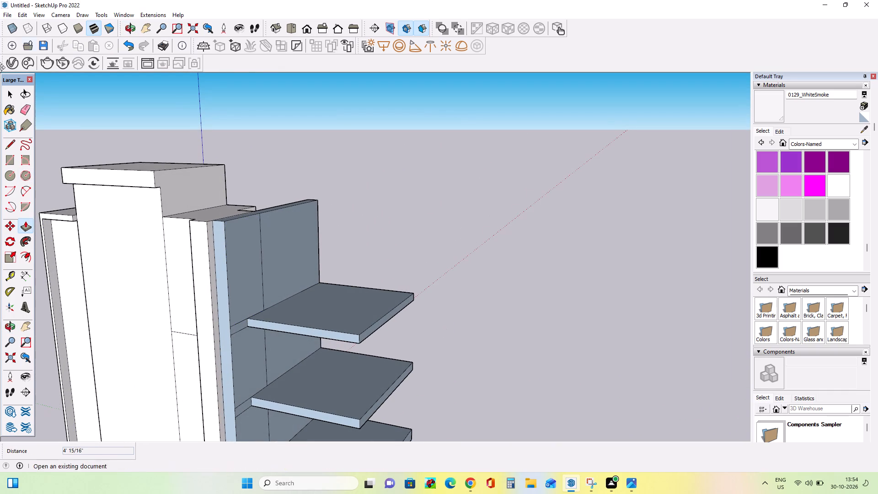
{"action": "left_click", "coordinate": [9, 160]}
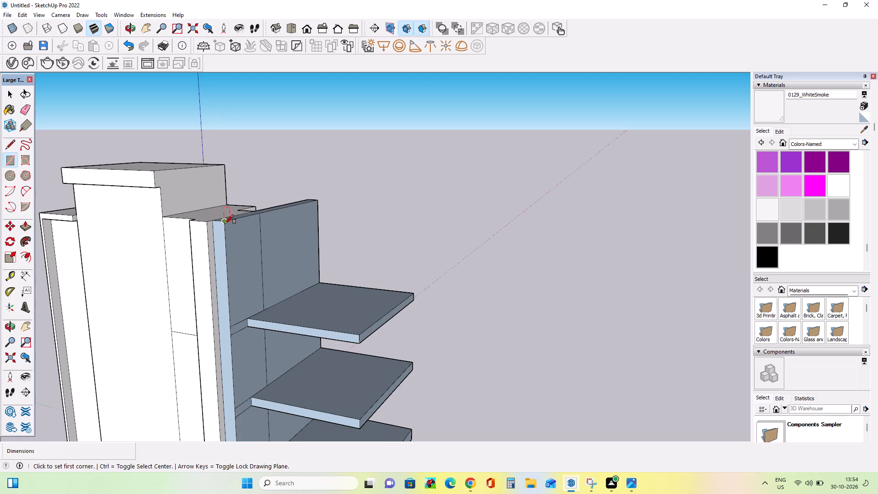
{"action": "left_click", "coordinate": [225, 224]}
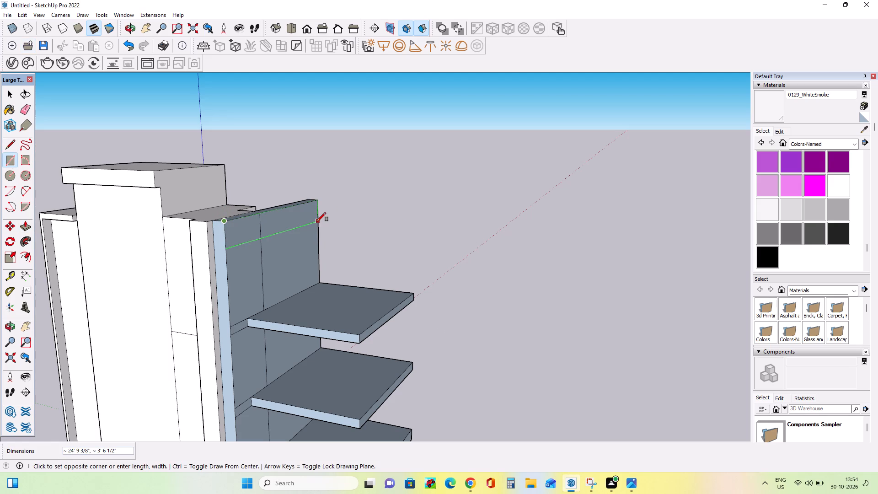
{"action": "left_click", "coordinate": [316, 221]}
Erase the vertical line segment crossing the new band at the top of the side wall.
{"action": "middle_click_drag", "start_coordinate": [239, 237], "coordinate": [246, 225]}
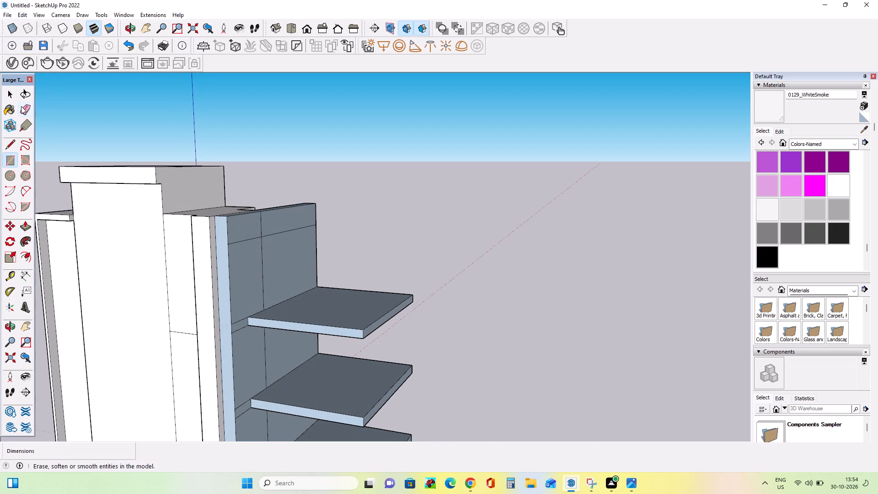
{"action": "left_click", "coordinate": [21, 106]}
{"action": "left_click_drag", "start_coordinate": [252, 223], "coordinate": [268, 216]}
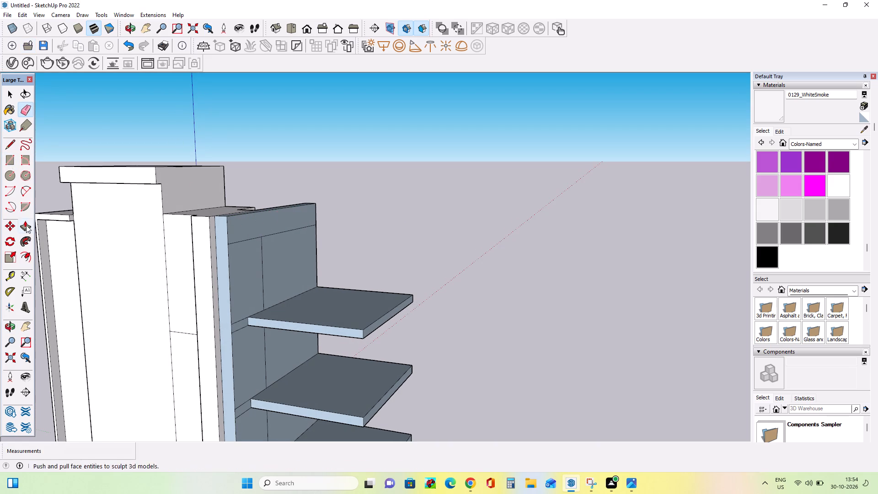
Pull the top band outward about 16' 9 15/16" to form a roof slab aligned with the slabs below.
{"action": "left_click", "coordinate": [30, 225]}
{"action": "left_click_drag", "start_coordinate": [254, 220], "coordinate": [353, 270]}
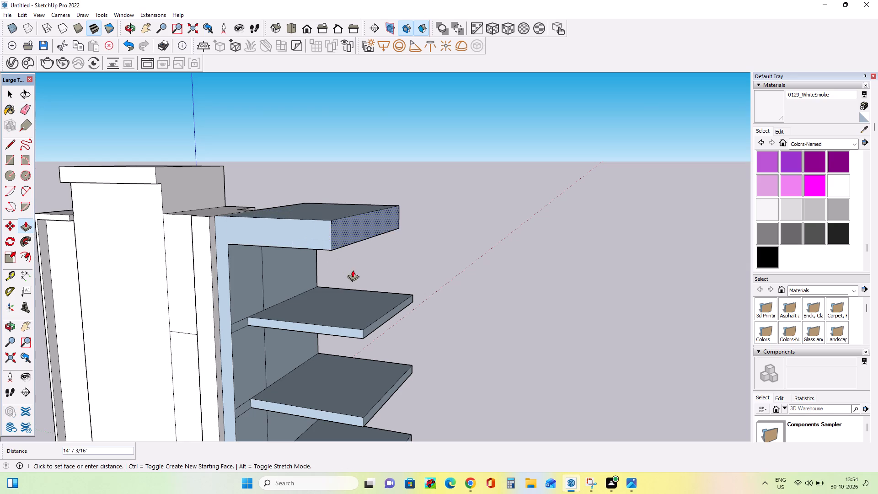
{"action": "left_click_drag", "start_coordinate": [353, 270], "coordinate": [364, 283]}
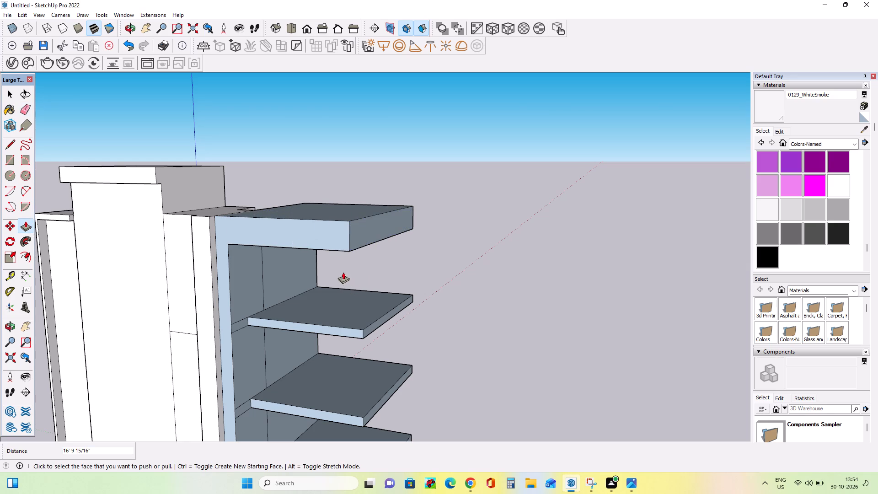
Examine the new roof slab and the projecting floor slabs from several angles and across the whole building.
{"action": "scroll", "coordinate": [343, 272], "scroll_direction": "down", "scroll_amount": 2}
{"action": "middle_click_drag", "start_coordinate": [397, 276], "coordinate": [312, 245]}
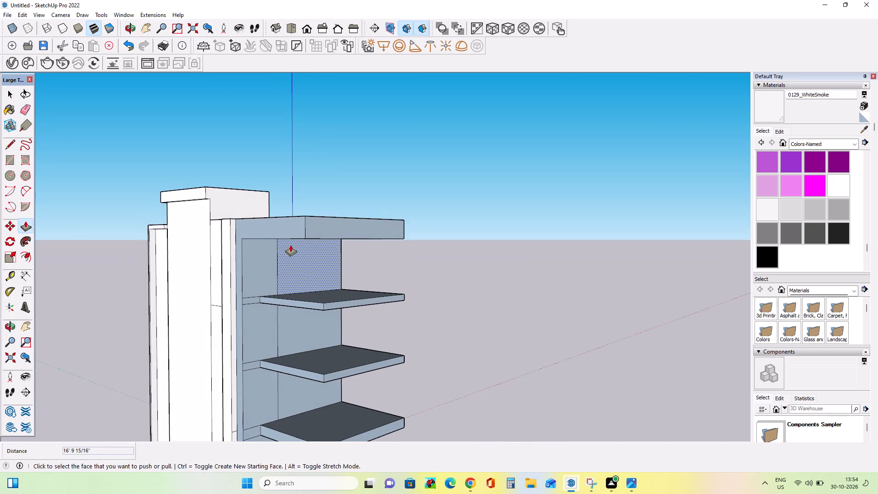
{"action": "middle_click_drag", "start_coordinate": [287, 251], "coordinate": [309, 257]}
{"action": "middle_click_drag", "start_coordinate": [320, 266], "coordinate": [331, 275]}
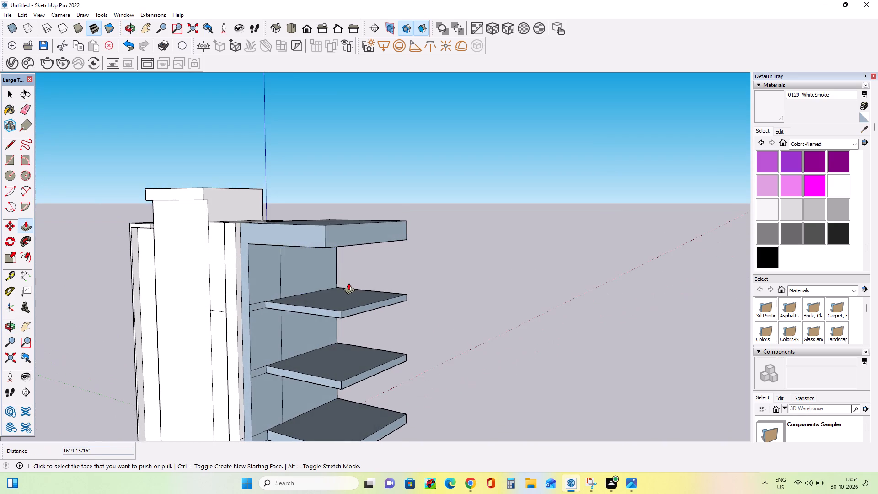
{"action": "scroll", "coordinate": [348, 283], "scroll_direction": "up", "scroll_amount": 3}
{"action": "middle_click_drag", "start_coordinate": [350, 280], "coordinate": [422, 251]}
{"action": "scroll", "coordinate": [422, 251], "scroll_direction": "down", "scroll_amount": 2}
{"action": "scroll", "coordinate": [377, 242], "scroll_direction": "down", "scroll_amount": 3}
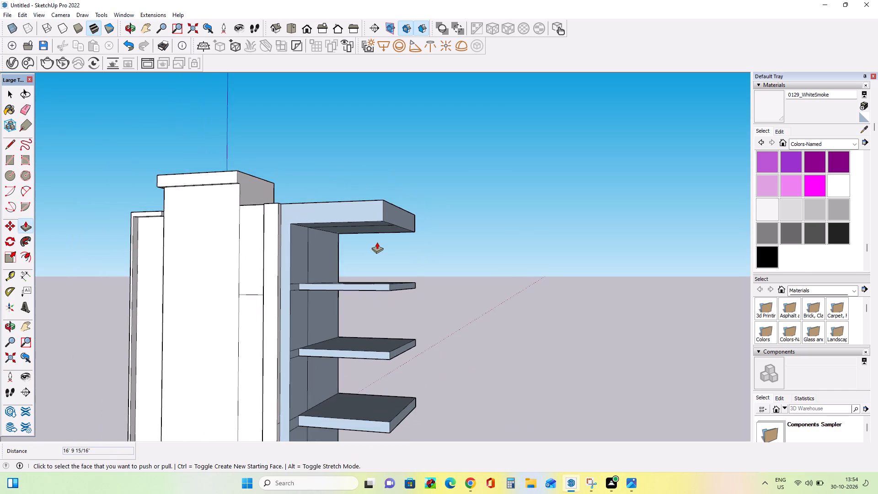
{"action": "scroll", "coordinate": [377, 242], "scroll_direction": "down", "scroll_amount": 2}
{"action": "middle_click_drag", "start_coordinate": [412, 266], "coordinate": [389, 304]}
{"action": "scroll", "coordinate": [370, 285], "scroll_direction": "up", "scroll_amount": 1}
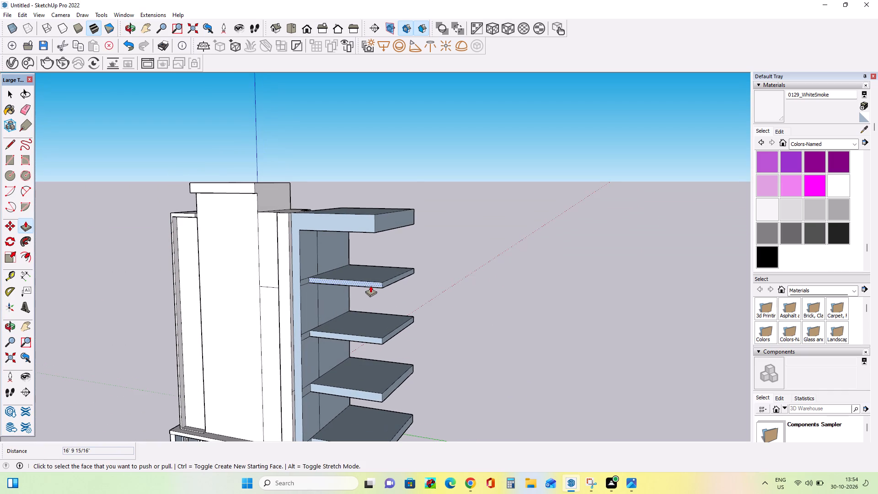
{"action": "middle_click", "coordinate": [370, 285]}
{"action": "middle_click", "coordinate": [369, 284]}
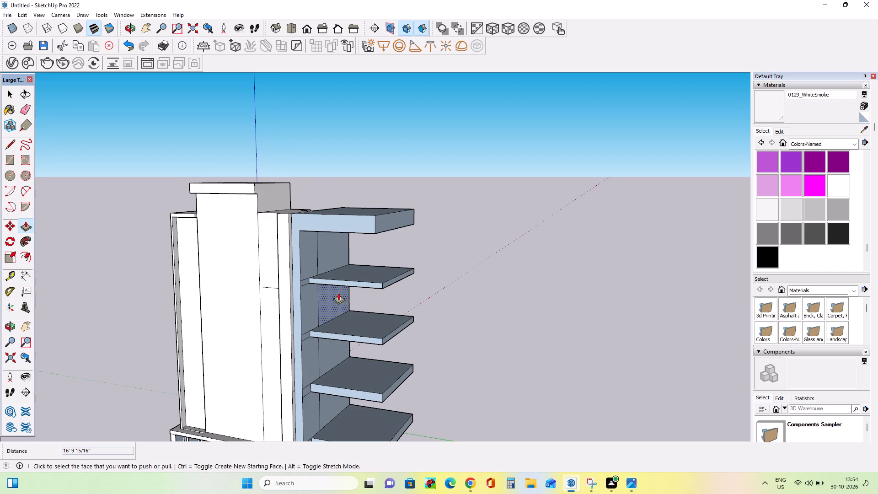
{"action": "middle_click_drag", "start_coordinate": [247, 315], "coordinate": [252, 322]}
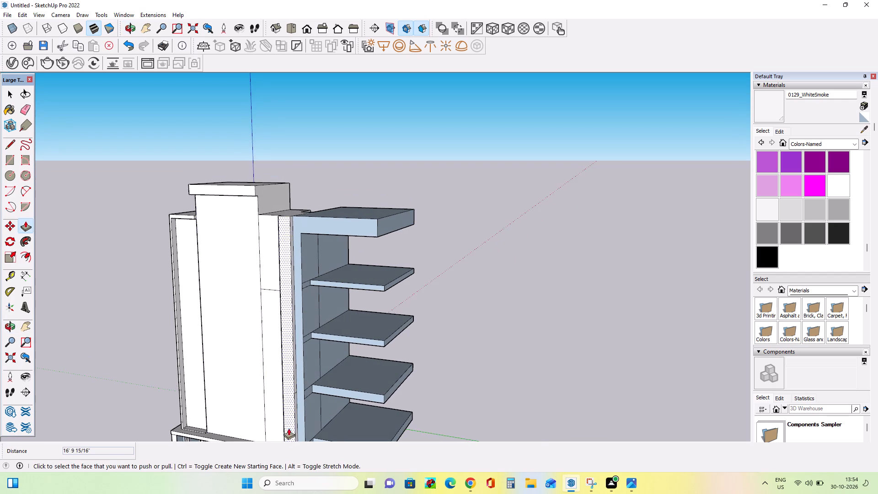
{"action": "scroll", "coordinate": [312, 344], "scroll_direction": "down", "scroll_amount": 7}
{"action": "scroll", "coordinate": [332, 432], "scroll_direction": "up", "scroll_amount": 7}
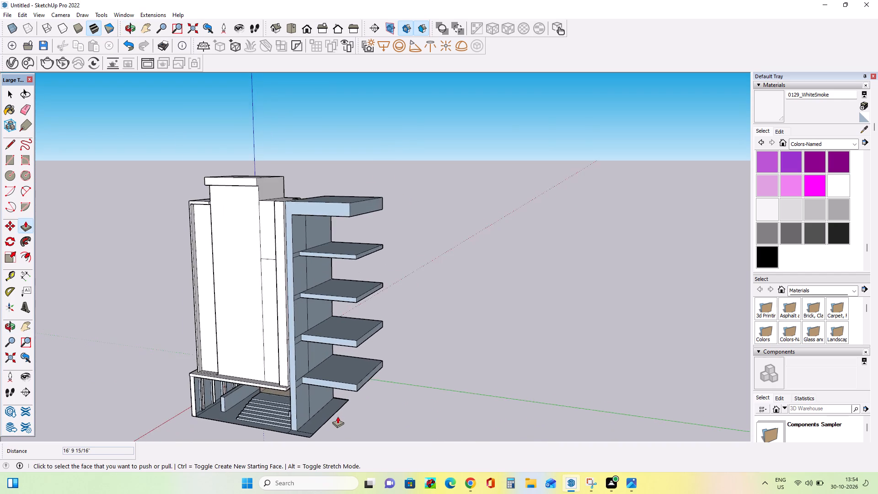
Thicken the lowest projecting slab by pulling its underside down about 1' 1 7/16".
{"action": "scroll", "coordinate": [337, 416], "scroll_direction": "up", "scroll_amount": 2}
{"action": "middle_click_drag", "start_coordinate": [338, 393], "coordinate": [387, 271]}
{"action": "middle_click_drag", "start_coordinate": [337, 321], "coordinate": [338, 329]}
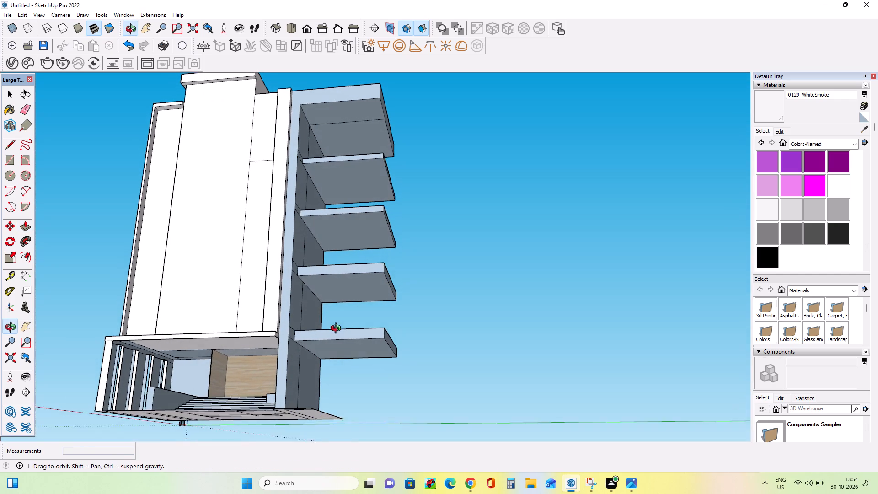
{"action": "middle_click_drag", "start_coordinate": [338, 329], "coordinate": [338, 330]}
{"action": "middle_click_drag", "start_coordinate": [334, 348], "coordinate": [332, 409]}
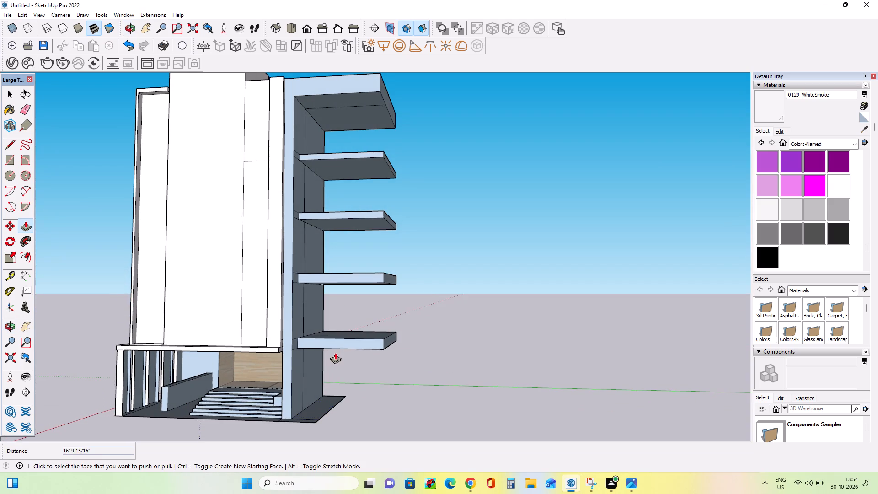
{"action": "middle_click_drag", "start_coordinate": [336, 340], "coordinate": [367, 220]}
{"action": "left_click_drag", "start_coordinate": [350, 327], "coordinate": [351, 332]}
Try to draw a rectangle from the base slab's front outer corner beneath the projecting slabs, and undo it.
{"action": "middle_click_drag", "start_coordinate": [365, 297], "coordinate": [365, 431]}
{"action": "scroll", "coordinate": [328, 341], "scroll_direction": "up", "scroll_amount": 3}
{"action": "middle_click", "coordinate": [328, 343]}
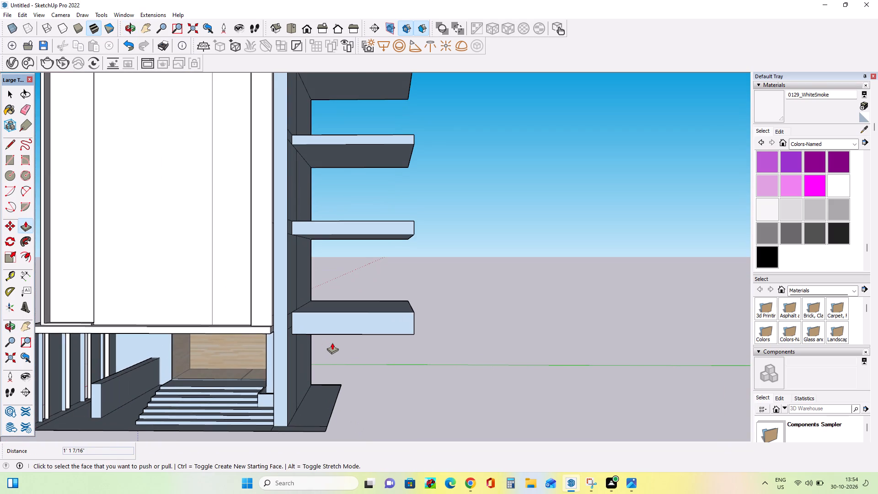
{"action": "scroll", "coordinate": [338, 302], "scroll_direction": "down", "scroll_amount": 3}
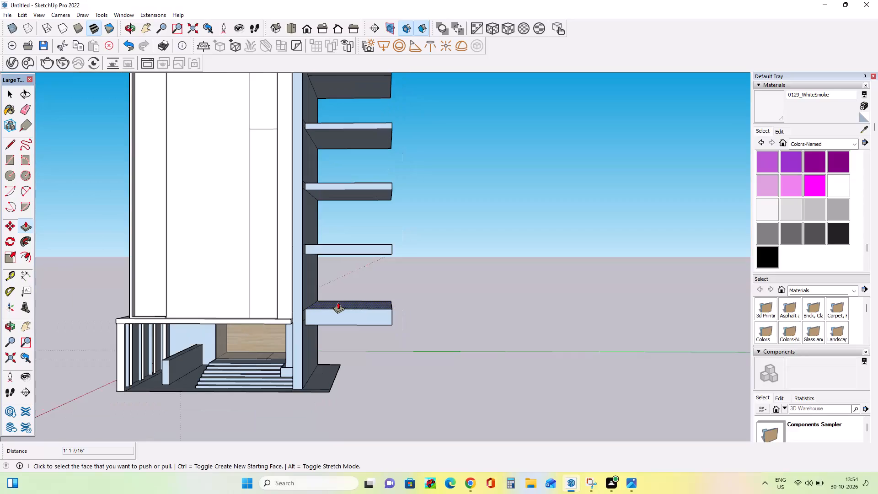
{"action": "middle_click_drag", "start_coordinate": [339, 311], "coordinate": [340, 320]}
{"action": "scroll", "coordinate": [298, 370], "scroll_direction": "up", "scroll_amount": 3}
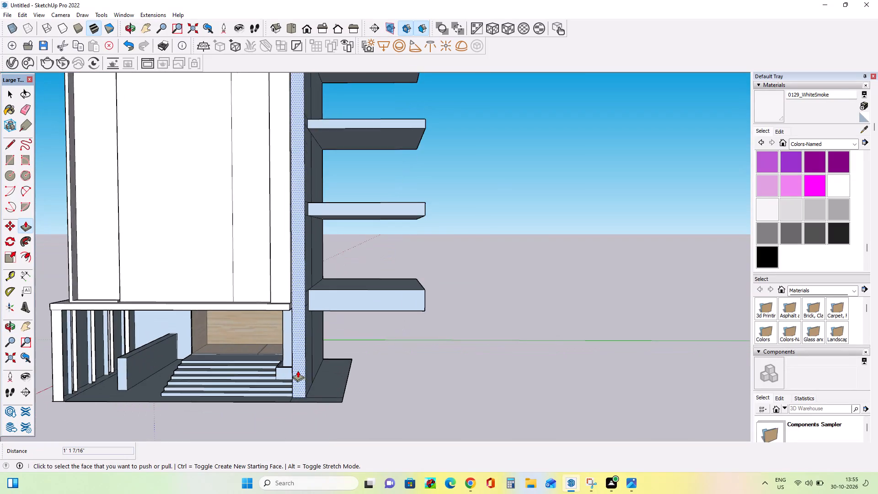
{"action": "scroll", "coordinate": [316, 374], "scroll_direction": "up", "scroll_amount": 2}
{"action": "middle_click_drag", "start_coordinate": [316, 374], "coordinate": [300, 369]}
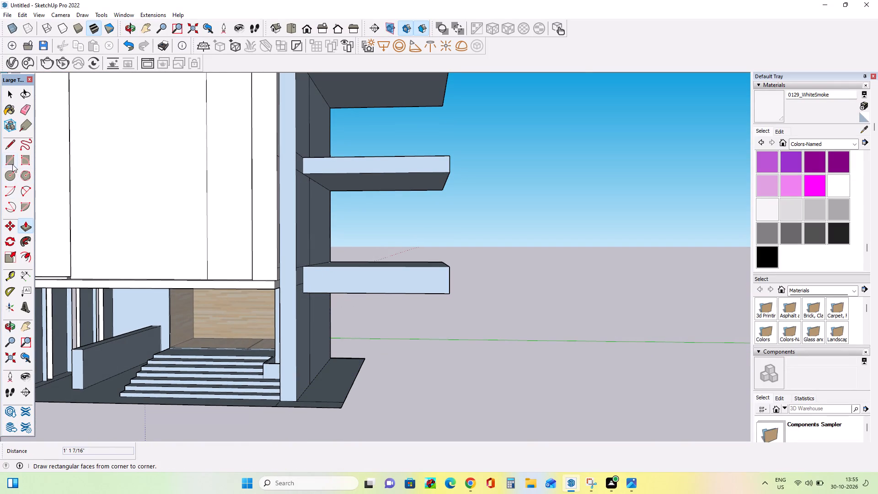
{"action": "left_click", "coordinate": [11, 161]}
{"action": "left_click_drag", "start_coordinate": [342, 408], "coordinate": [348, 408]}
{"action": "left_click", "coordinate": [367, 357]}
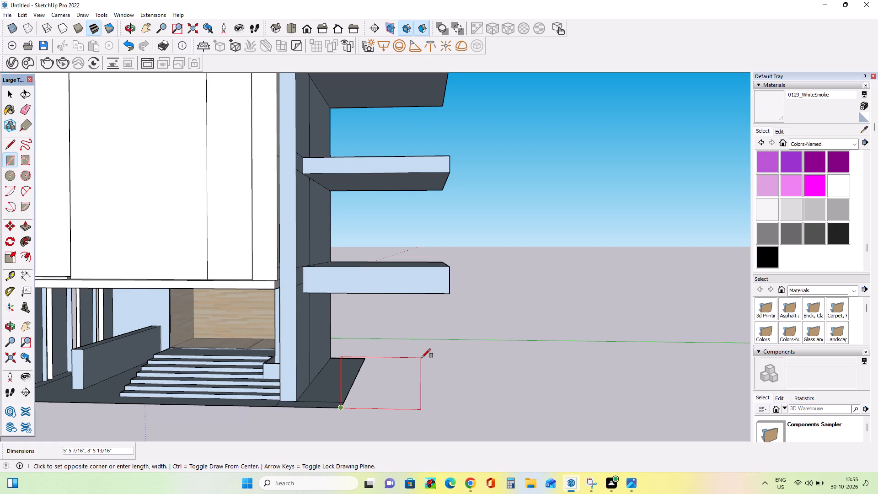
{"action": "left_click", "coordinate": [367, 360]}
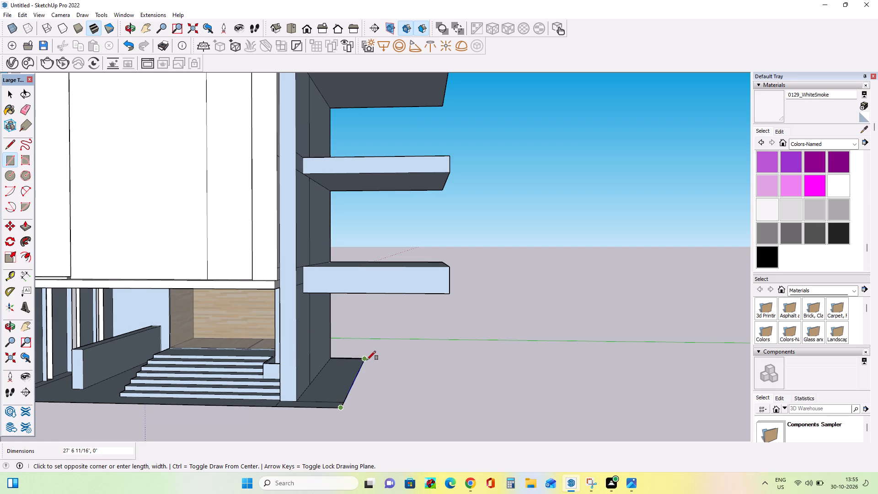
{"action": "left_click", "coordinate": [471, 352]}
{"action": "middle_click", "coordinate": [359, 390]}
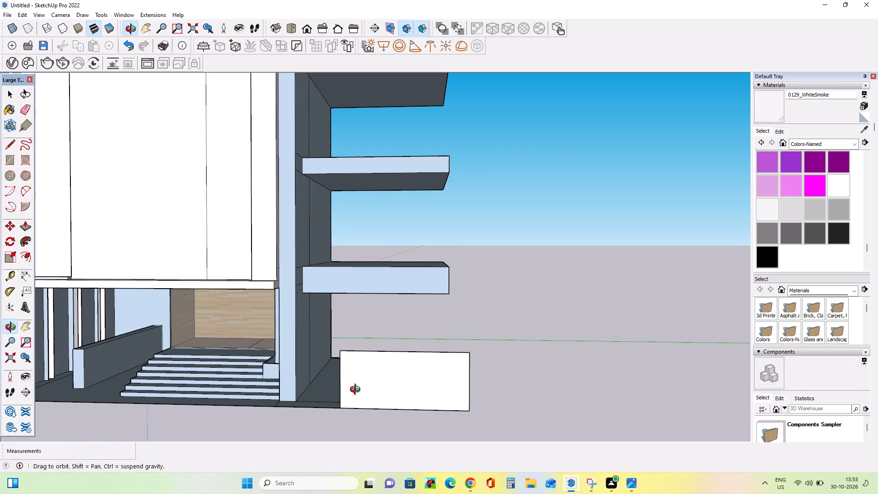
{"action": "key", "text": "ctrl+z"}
Draw a ground rectangle about 27' by 11' along the base slab's outer edge, extending outward beneath the projecting slabs.
{"action": "middle_click_drag", "start_coordinate": [385, 364], "coordinate": [183, 400]}
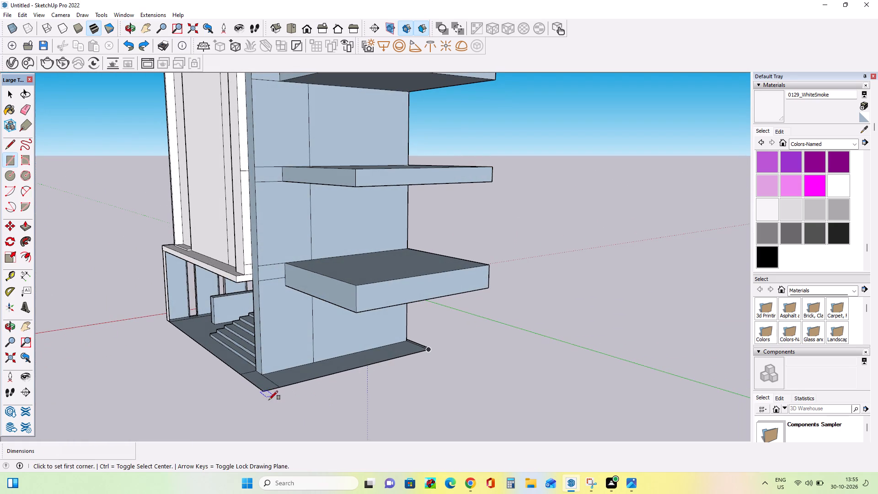
{"action": "left_click", "coordinate": [265, 393]}
{"action": "left_click", "coordinate": [434, 348]}
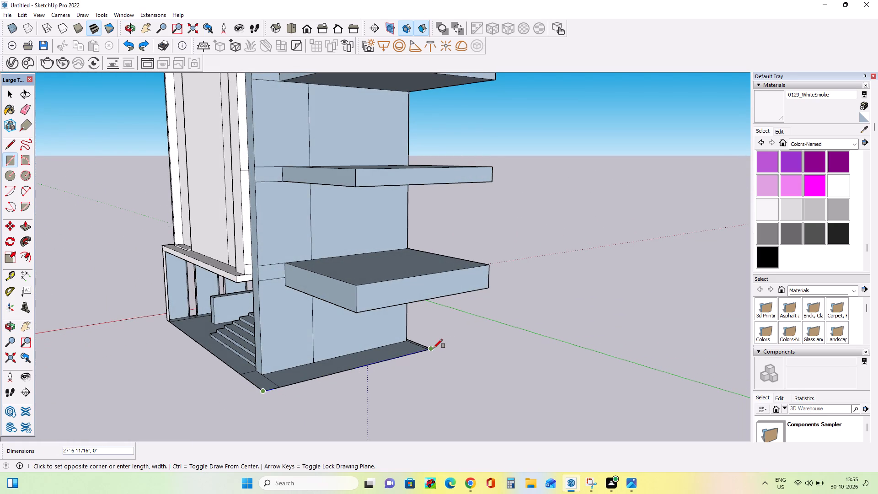
{"action": "left_click", "coordinate": [480, 379]}
{"action": "middle_click_drag", "start_coordinate": [262, 372], "coordinate": [439, 397]}
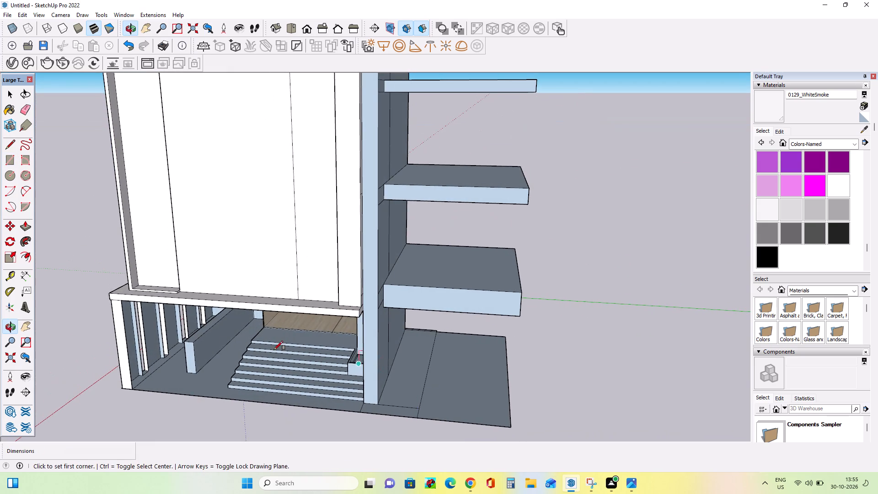
{"action": "scroll", "coordinate": [210, 344], "scroll_direction": "down", "scroll_amount": 5}
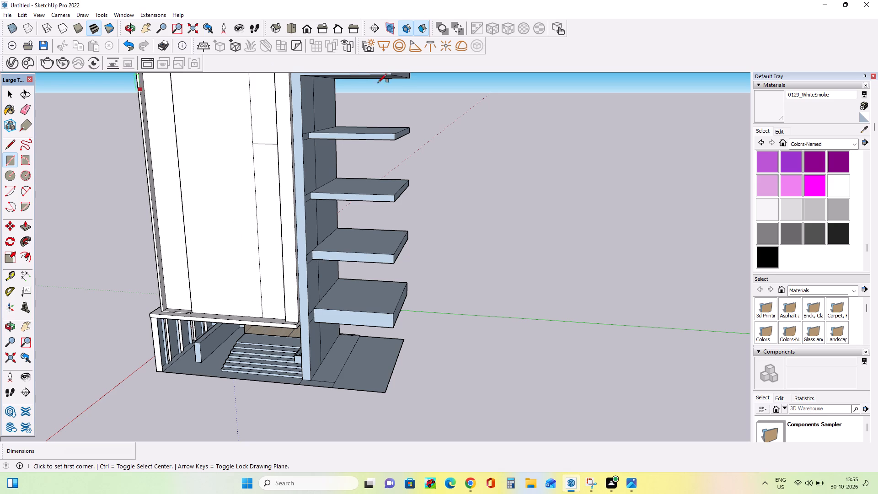
Push/Pull the front end face of the side wall forward 1' 1 1/2" along the base slab.
{"action": "middle_click_drag", "start_coordinate": [277, 187], "coordinate": [283, 200]}
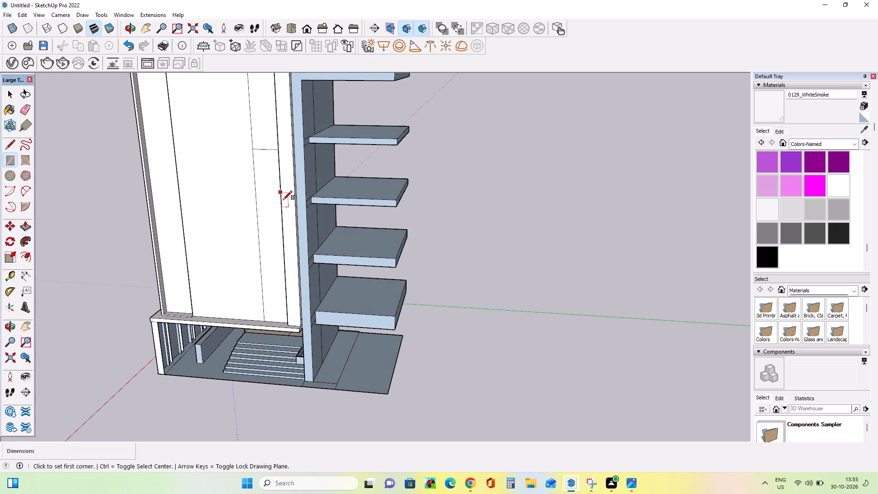
{"action": "middle_click", "coordinate": [285, 203]}
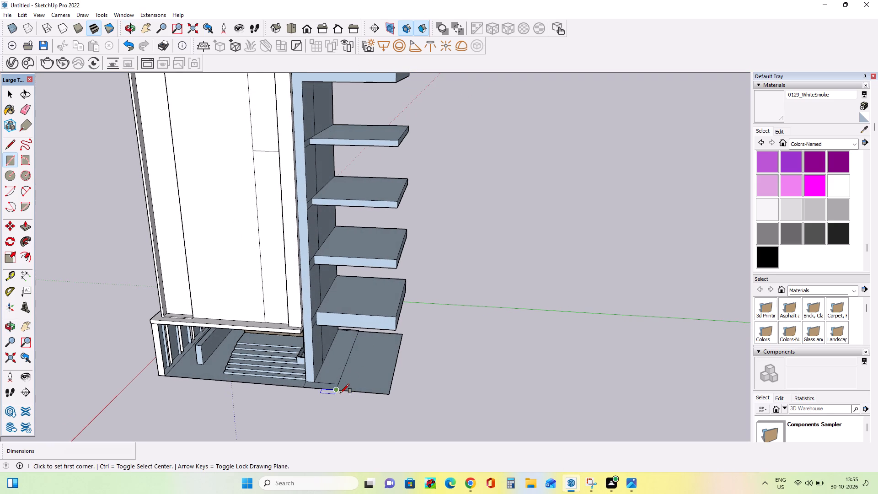
{"action": "scroll", "coordinate": [340, 393], "scroll_direction": "up", "scroll_amount": 3}
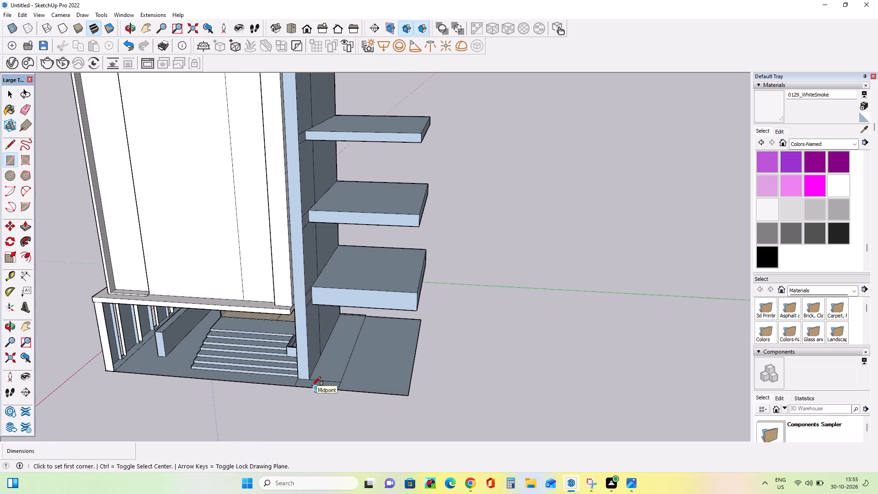
{"action": "scroll", "coordinate": [310, 386], "scroll_direction": "up", "scroll_amount": 5}
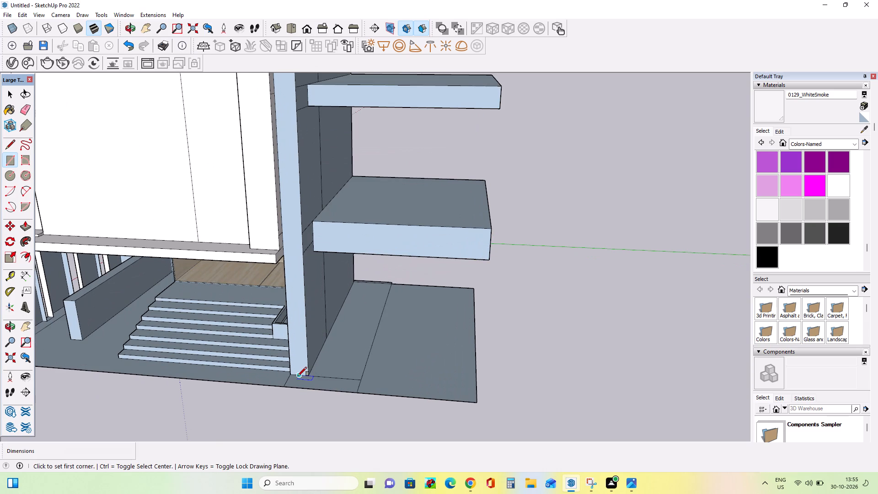
{"action": "scroll", "coordinate": [306, 378], "scroll_direction": "down", "scroll_amount": 12}
{"action": "middle_click_drag", "start_coordinate": [309, 376], "coordinate": [317, 363]}
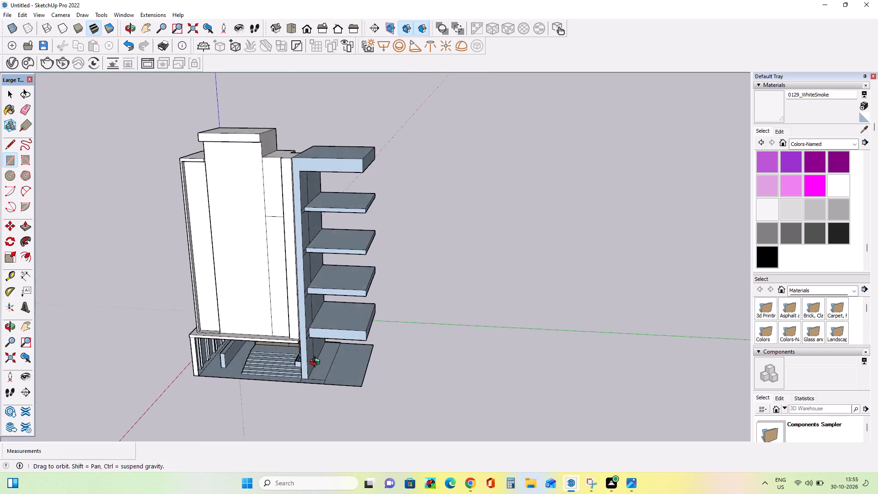
{"action": "middle_click_drag", "start_coordinate": [317, 363], "coordinate": [321, 359]}
{"action": "scroll", "coordinate": [311, 379], "scroll_direction": "up", "scroll_amount": 7}
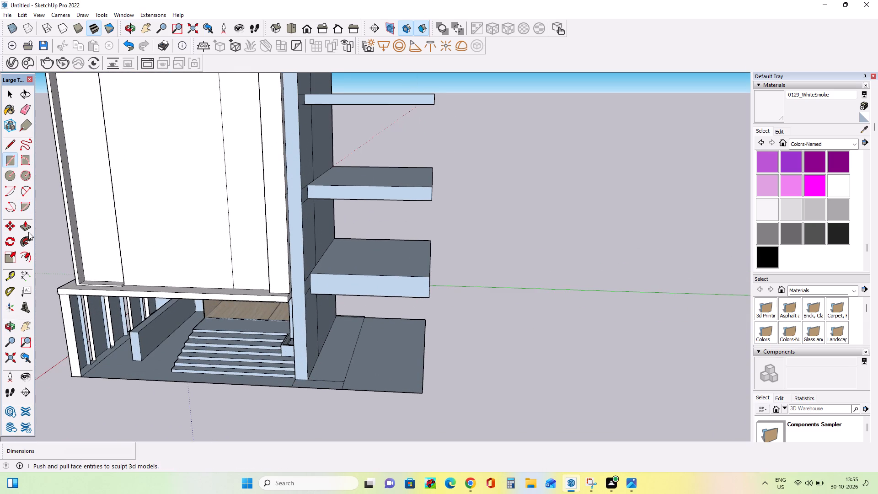
{"action": "left_click", "coordinate": [26, 229]}
{"action": "left_click_drag", "start_coordinate": [301, 374], "coordinate": [302, 380]}
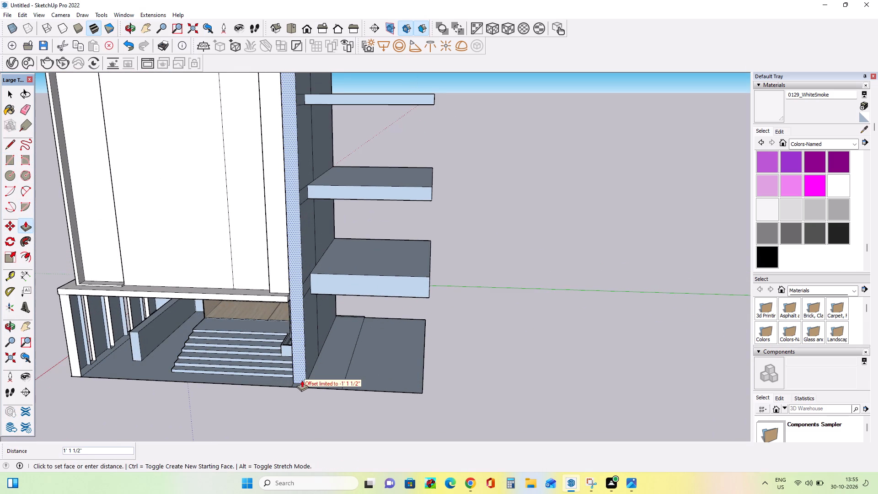
{"action": "left_click_drag", "start_coordinate": [302, 380], "coordinate": [301, 387]}
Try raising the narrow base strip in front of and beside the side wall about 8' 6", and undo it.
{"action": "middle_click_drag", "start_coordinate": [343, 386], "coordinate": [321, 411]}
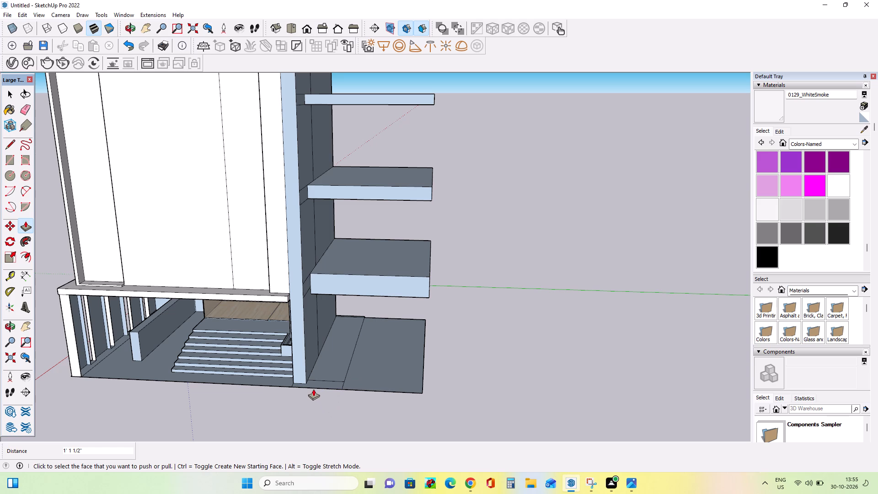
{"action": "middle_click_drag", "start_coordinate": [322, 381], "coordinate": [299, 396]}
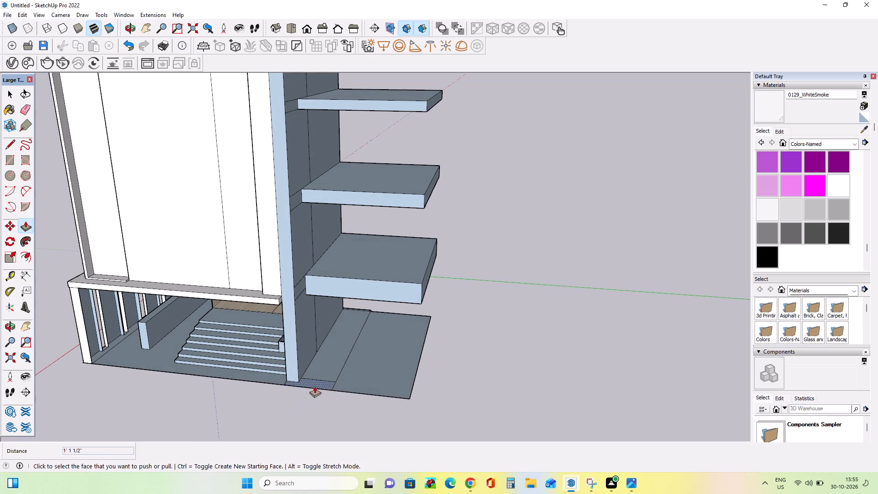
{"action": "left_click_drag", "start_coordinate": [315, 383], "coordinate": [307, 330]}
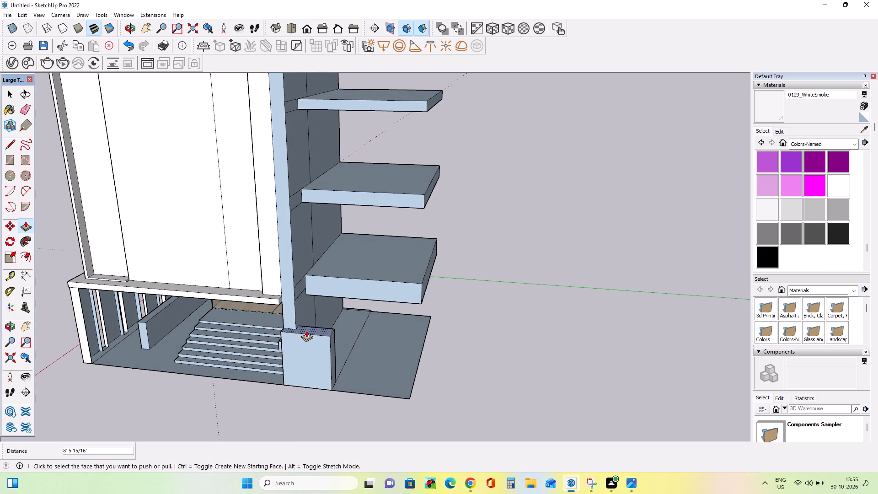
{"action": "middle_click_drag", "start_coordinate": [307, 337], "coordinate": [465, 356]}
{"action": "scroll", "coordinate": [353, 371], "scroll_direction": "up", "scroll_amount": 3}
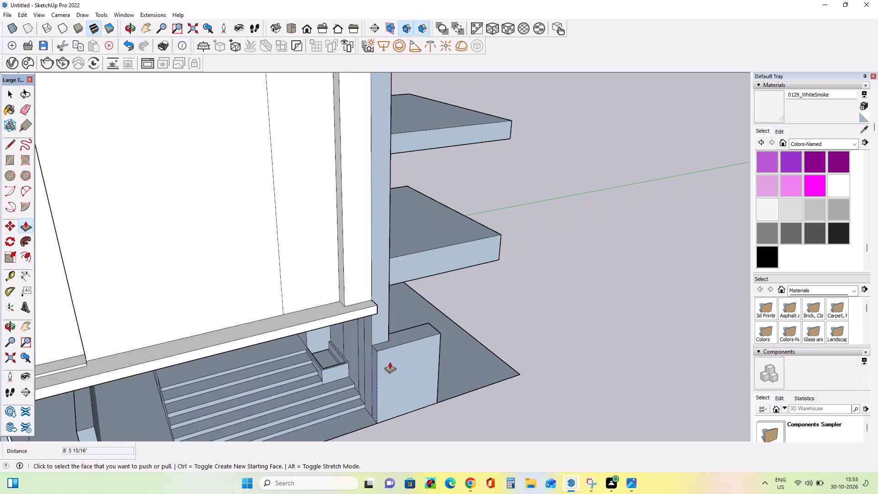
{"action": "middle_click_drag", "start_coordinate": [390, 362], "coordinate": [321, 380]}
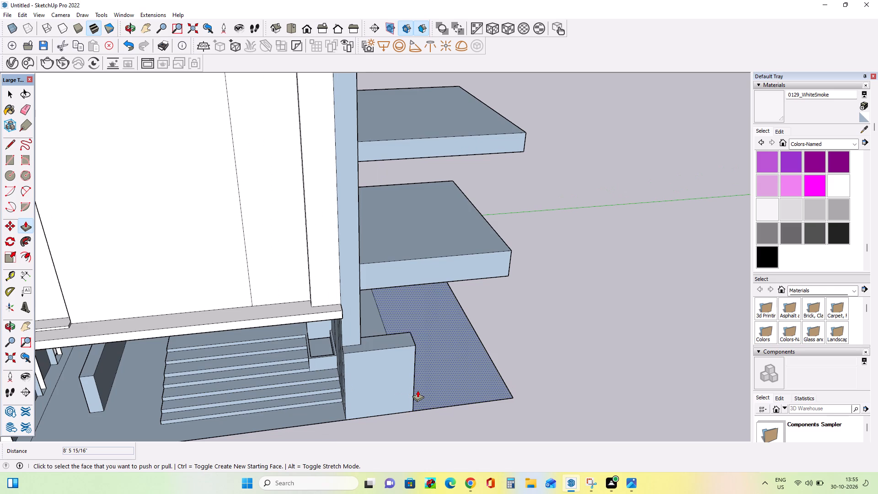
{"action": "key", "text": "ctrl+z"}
Extend the side wall's front end face forward about 1' 1 5/8" to the base slab's front edge.
{"action": "left_click_drag", "start_coordinate": [353, 403], "coordinate": [352, 414]}
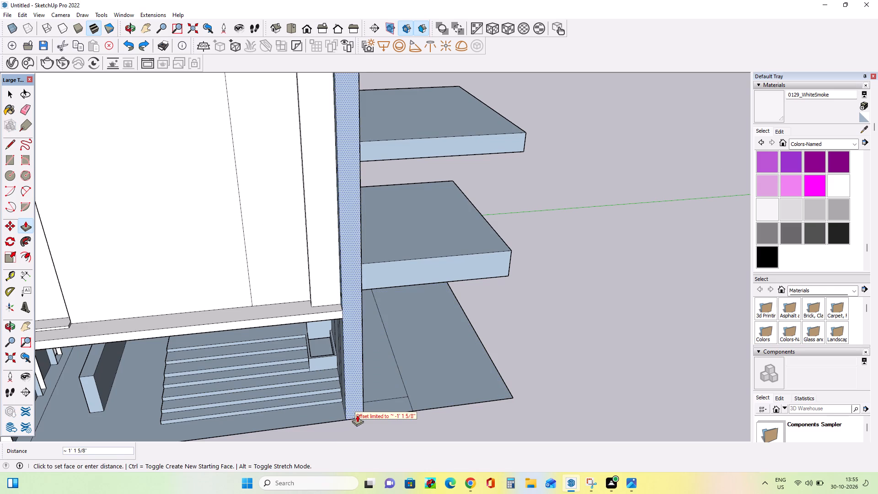
Raise the small base strip beside the side wall 3' 6 3/4", and add another 1' 10 1/16" of height.
{"action": "left_click_drag", "start_coordinate": [387, 407], "coordinate": [364, 345]}
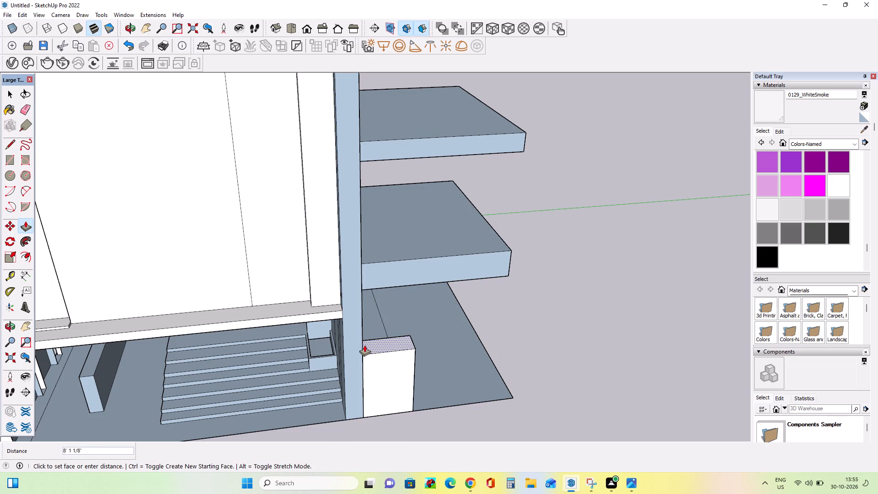
{"action": "left_click_drag", "start_coordinate": [364, 345], "coordinate": [365, 370]}
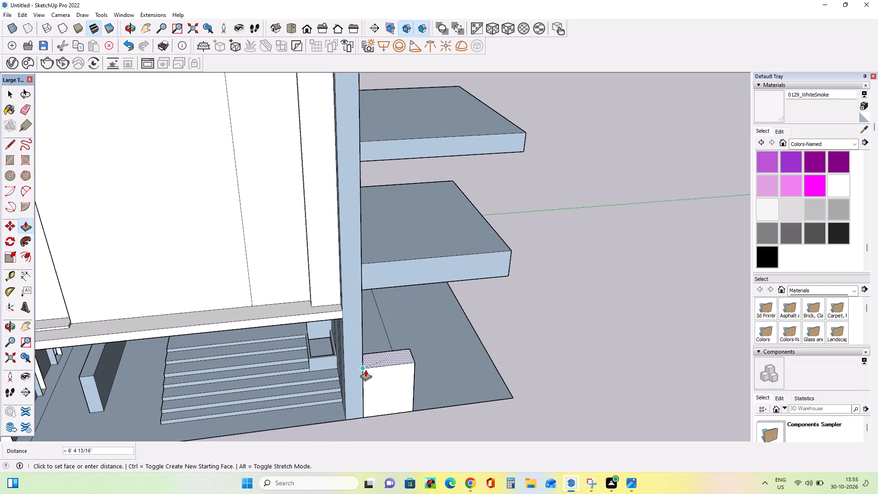
{"action": "left_click_drag", "start_coordinate": [365, 370], "coordinate": [366, 381]}
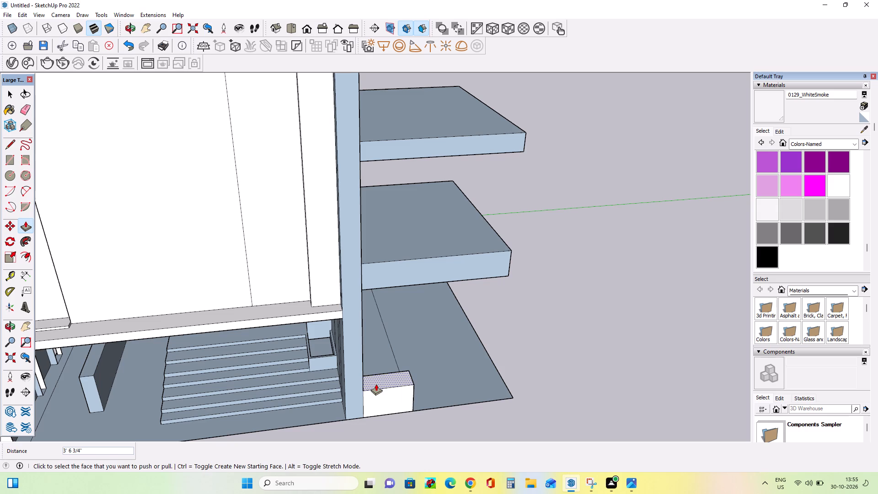
{"action": "left_click_drag", "start_coordinate": [376, 382], "coordinate": [373, 368]}
Extend the low block's outer end face along the front edge to the ground extension's outer corner.
{"action": "middle_click_drag", "start_coordinate": [467, 397], "coordinate": [262, 391]}
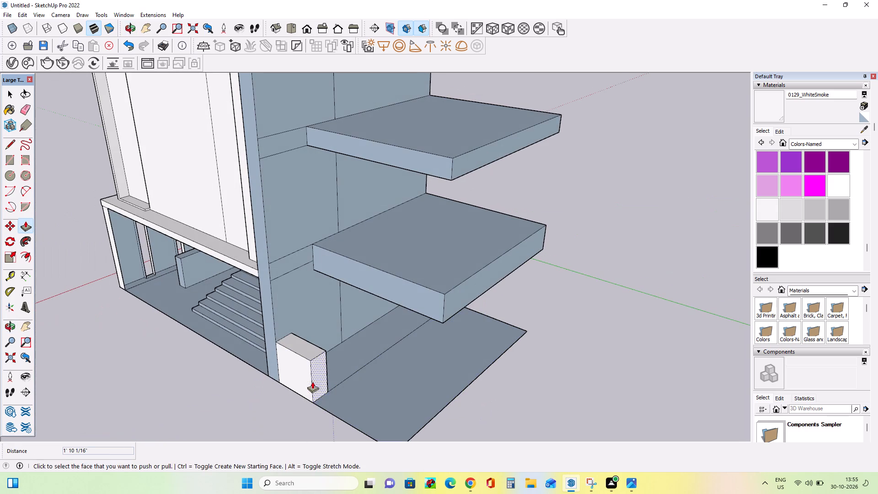
{"action": "left_click_drag", "start_coordinate": [312, 382], "coordinate": [385, 444]}
Thin the low front wall by pushing its inner face in 1' 3/16".
{"action": "middle_click_drag", "start_coordinate": [406, 364], "coordinate": [301, 385]}
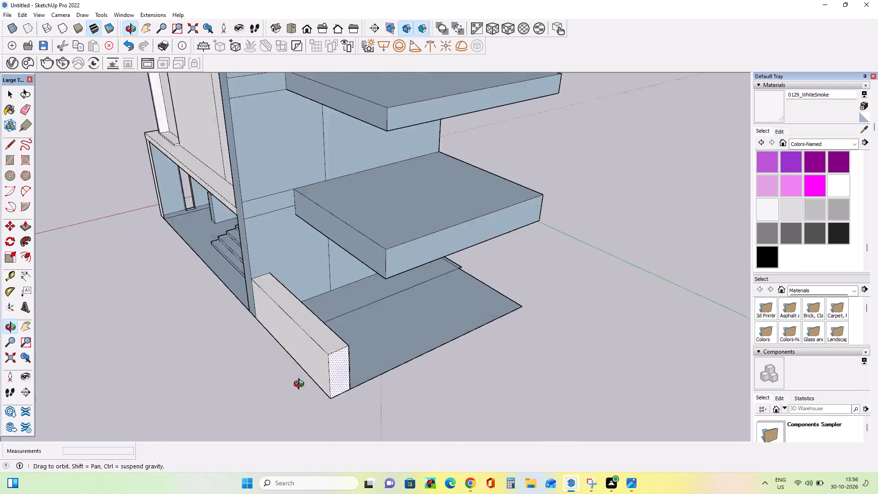
{"action": "middle_click_drag", "start_coordinate": [301, 385], "coordinate": [147, 408]}
{"action": "left_click_drag", "start_coordinate": [217, 311], "coordinate": [209, 306]}
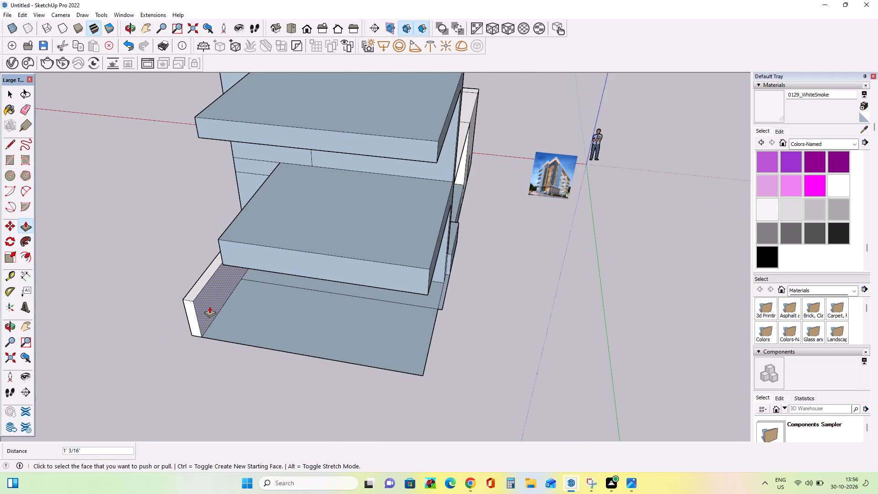
Split the low front wall's top with a crosswise line and lower the outer part 2' 11 13/16" to form a step.
{"action": "middle_click_drag", "start_coordinate": [171, 369], "coordinate": [257, 363]}
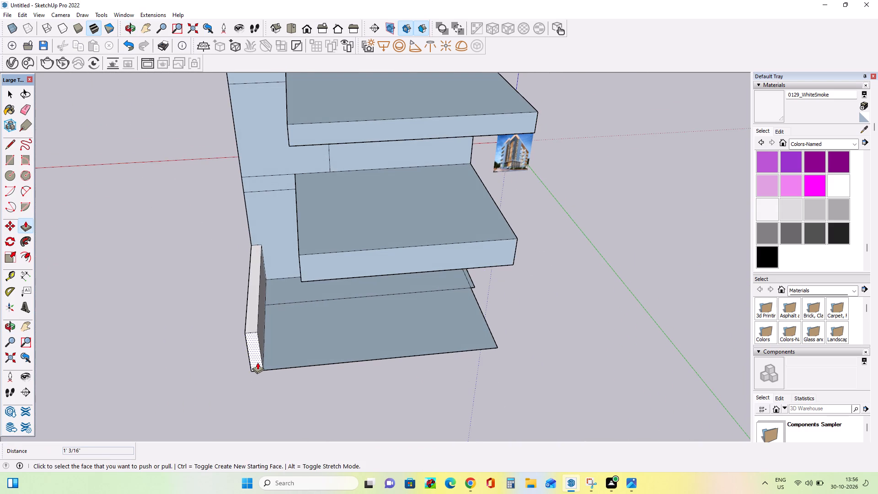
{"action": "middle_click", "coordinate": [267, 318]}
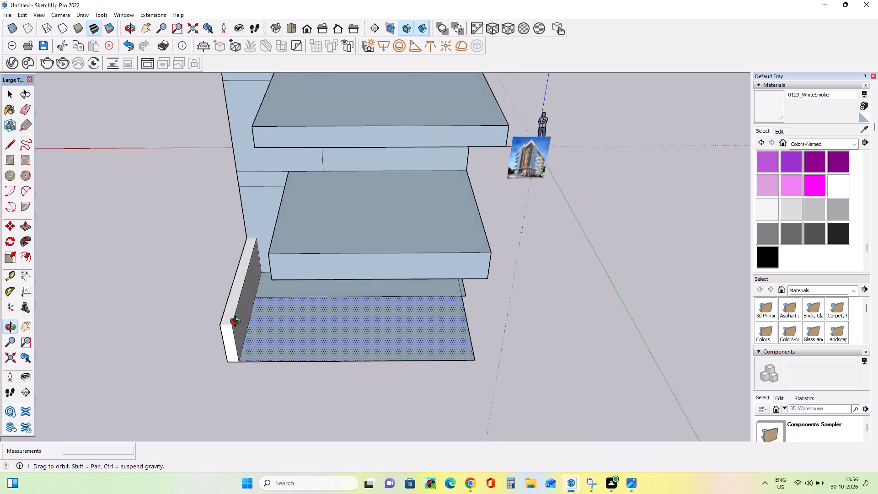
{"action": "scroll", "coordinate": [212, 325], "scroll_direction": "down", "scroll_amount": 3}
{"action": "middle_click_drag", "start_coordinate": [227, 329], "coordinate": [417, 296]}
{"action": "scroll", "coordinate": [375, 311], "scroll_direction": "up", "scroll_amount": 3}
{"action": "middle_click_drag", "start_coordinate": [376, 313], "coordinate": [380, 317]}
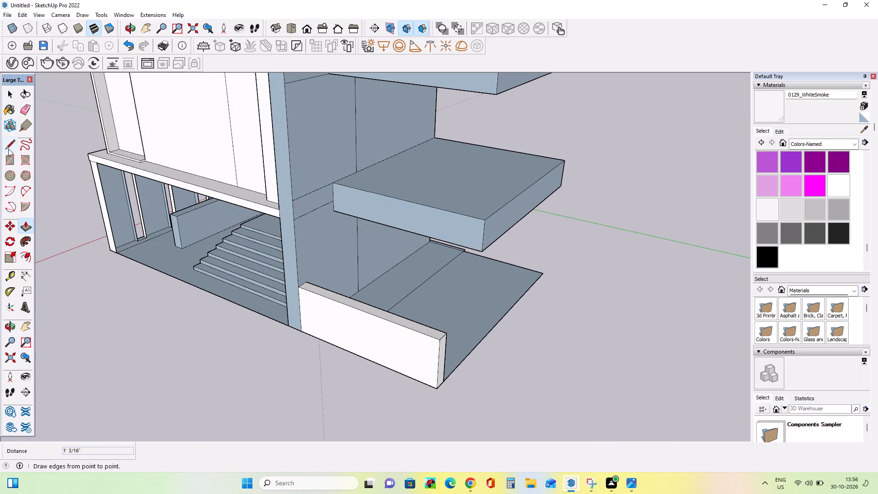
{"action": "left_click", "coordinate": [8, 149]}
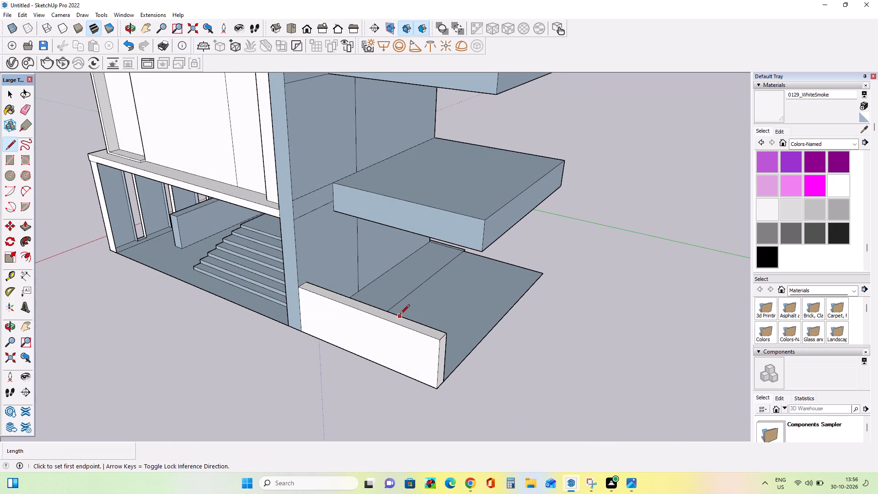
{"action": "left_click", "coordinate": [400, 315]}
{"action": "left_click", "coordinate": [393, 322]}
{"action": "left_click", "coordinate": [21, 226]}
{"action": "left_click_drag", "start_coordinate": [422, 327], "coordinate": [421, 335]}
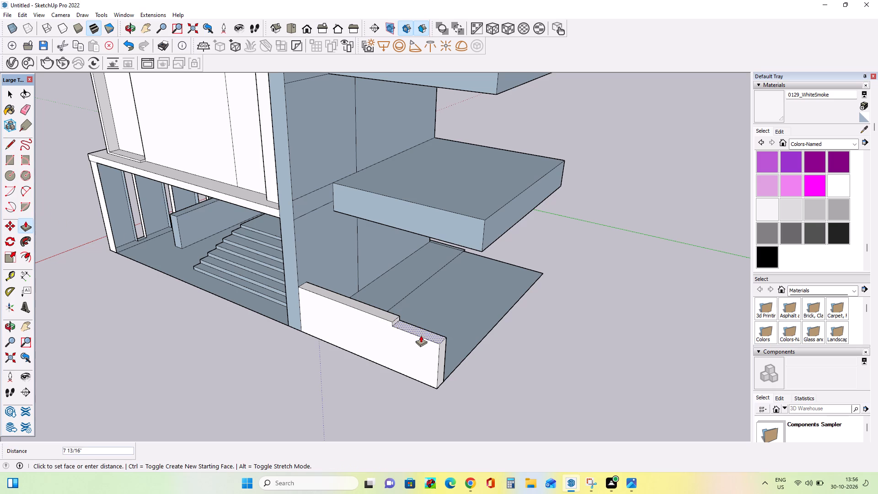
{"action": "left_click_drag", "start_coordinate": [421, 335], "coordinate": [421, 354]}
Erase the seam line on the ground between the base slab and its outward extension.
{"action": "scroll", "coordinate": [374, 355], "scroll_direction": "down", "scroll_amount": 5}
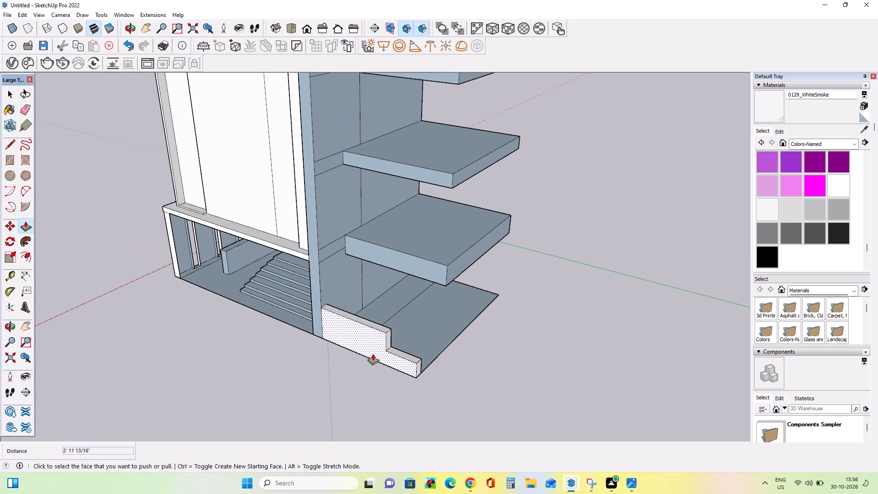
{"action": "middle_click_drag", "start_coordinate": [369, 339], "coordinate": [379, 335]}
{"action": "middle_click_drag", "start_coordinate": [341, 324], "coordinate": [385, 333]}
{"action": "middle_click_drag", "start_coordinate": [389, 326], "coordinate": [338, 312]}
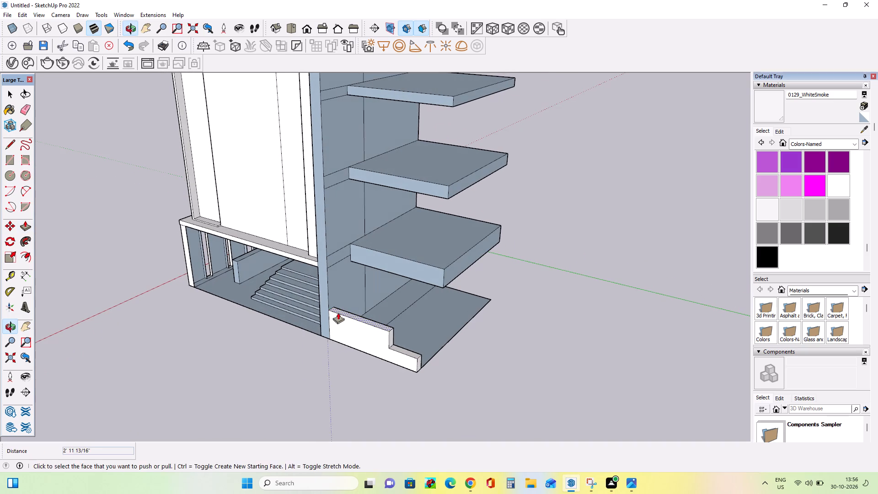
{"action": "middle_click_drag", "start_coordinate": [384, 324], "coordinate": [344, 345]}
{"action": "middle_click_drag", "start_coordinate": [387, 328], "coordinate": [391, 324]}
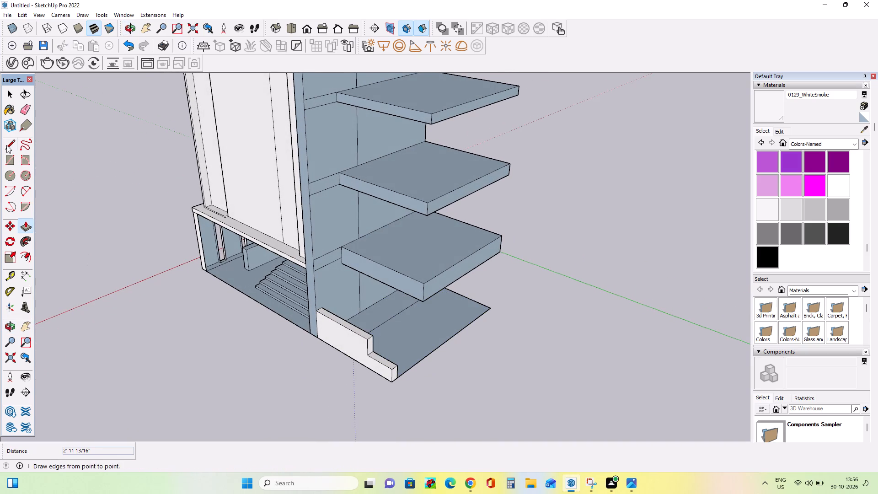
{"action": "left_click", "coordinate": [24, 111]}
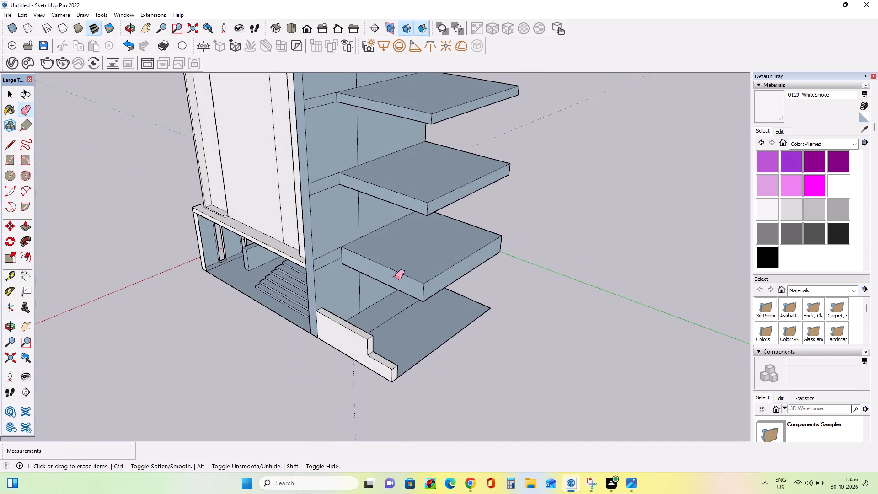
{"action": "left_click_drag", "start_coordinate": [385, 315], "coordinate": [404, 328]}
Draw a rectangle about 18' 10 7/8" by 15' 8" on the lowest projecting slab's top, set in from its front and outer edges.
{"action": "middle_click_drag", "start_coordinate": [261, 323], "coordinate": [293, 333]}
{"action": "scroll", "coordinate": [216, 312], "scroll_direction": "down", "scroll_amount": 7}
{"action": "middle_click_drag", "start_coordinate": [332, 307], "coordinate": [353, 282]}
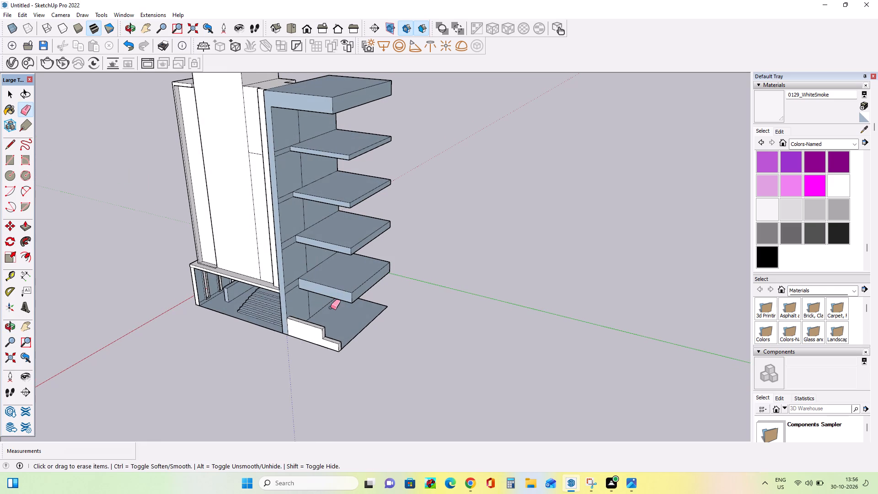
{"action": "scroll", "coordinate": [330, 307], "scroll_direction": "down", "scroll_amount": 2}
{"action": "scroll", "coordinate": [334, 309], "scroll_direction": "up", "scroll_amount": 8}
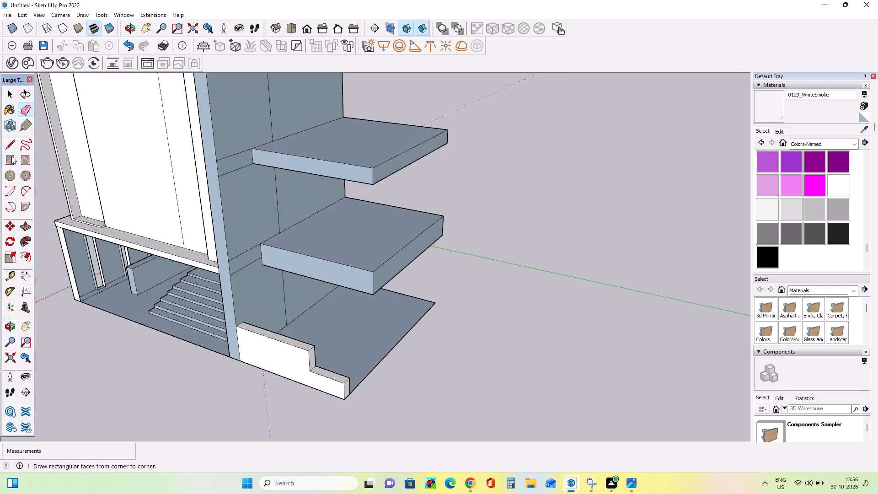
{"action": "left_click", "coordinate": [11, 162]}
{"action": "middle_click_drag", "start_coordinate": [176, 247], "coordinate": [178, 263]}
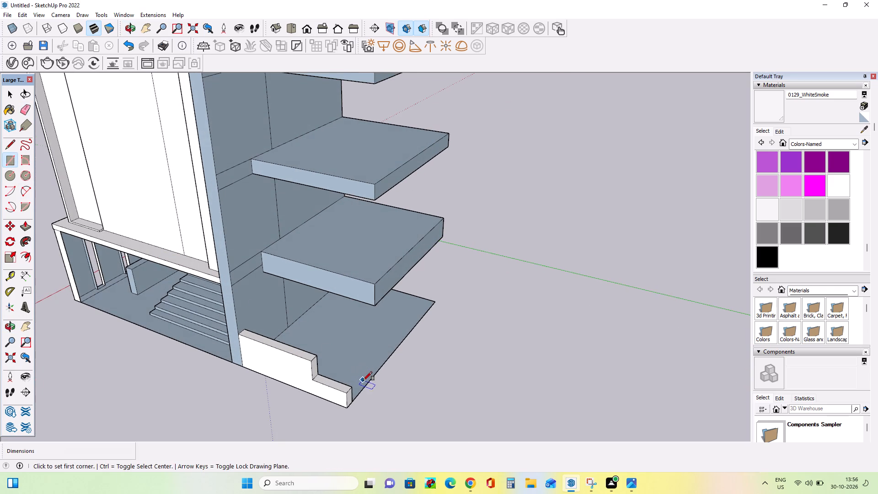
{"action": "left_click", "coordinate": [359, 386]}
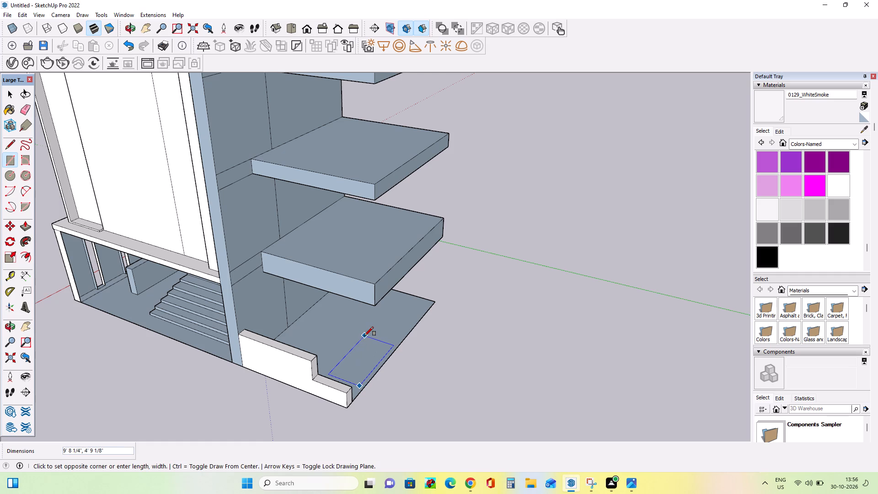
{"action": "key", "text": "Escape"}
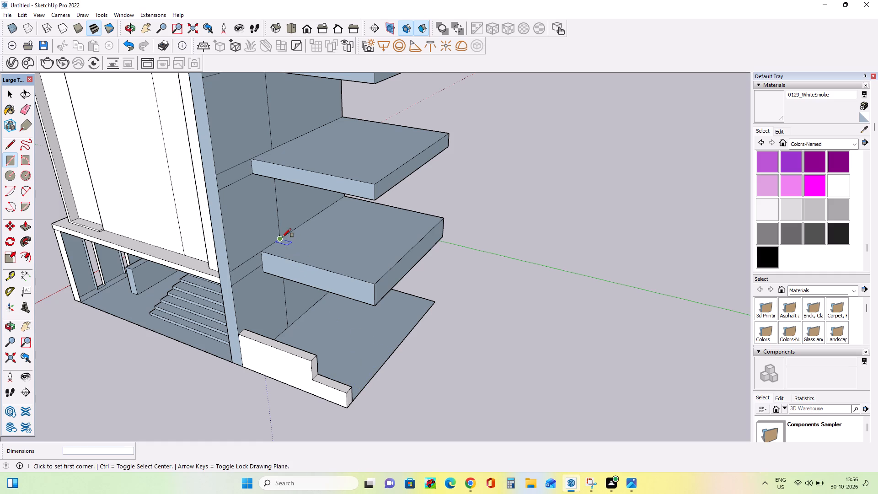
{"action": "left_click", "coordinate": [275, 246]}
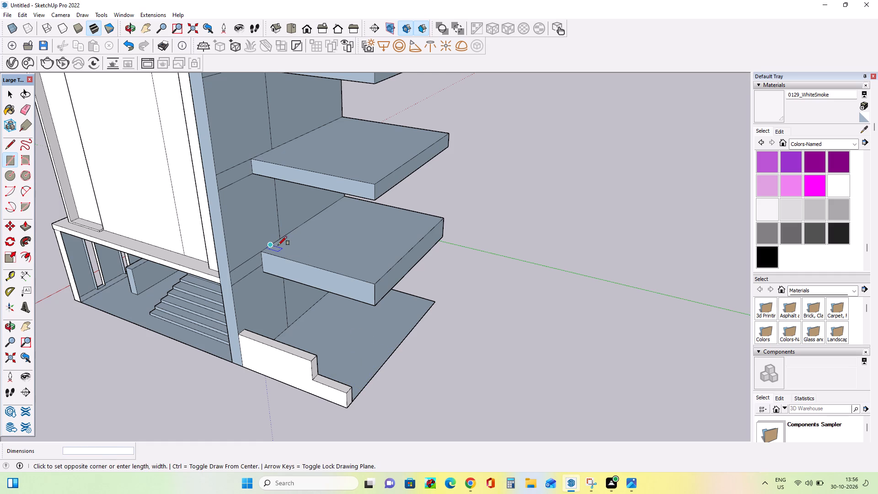
{"action": "left_click", "coordinate": [435, 220]}
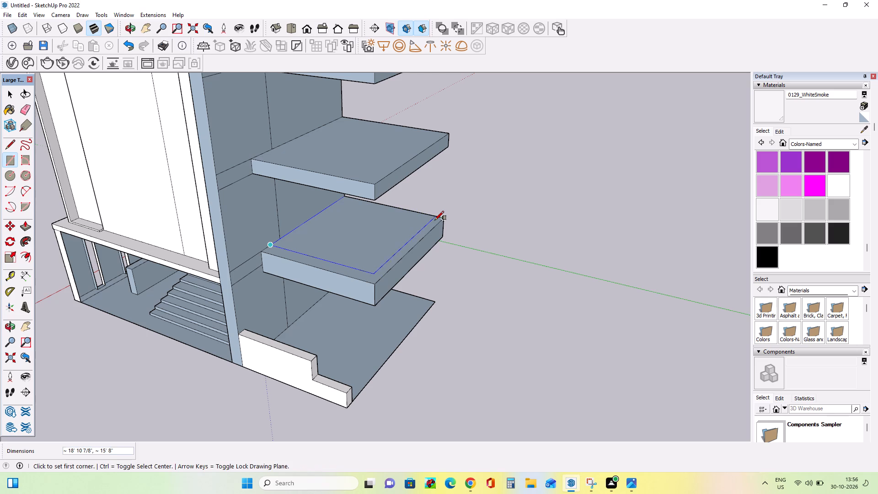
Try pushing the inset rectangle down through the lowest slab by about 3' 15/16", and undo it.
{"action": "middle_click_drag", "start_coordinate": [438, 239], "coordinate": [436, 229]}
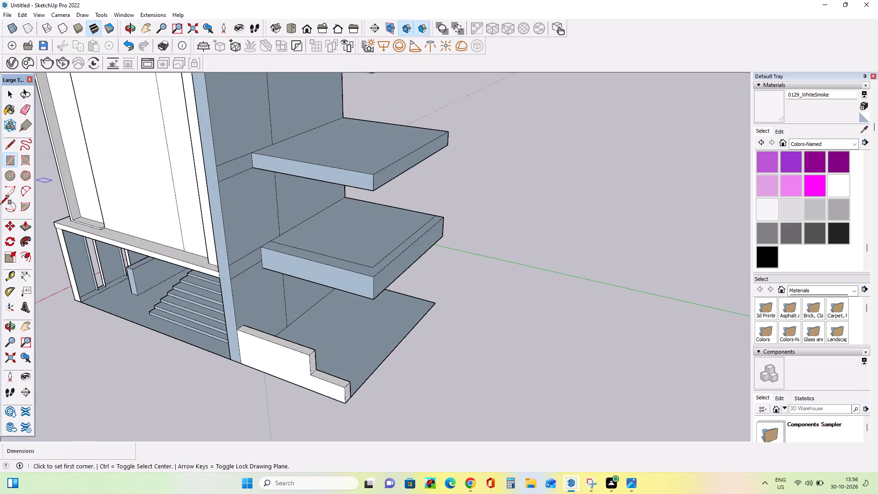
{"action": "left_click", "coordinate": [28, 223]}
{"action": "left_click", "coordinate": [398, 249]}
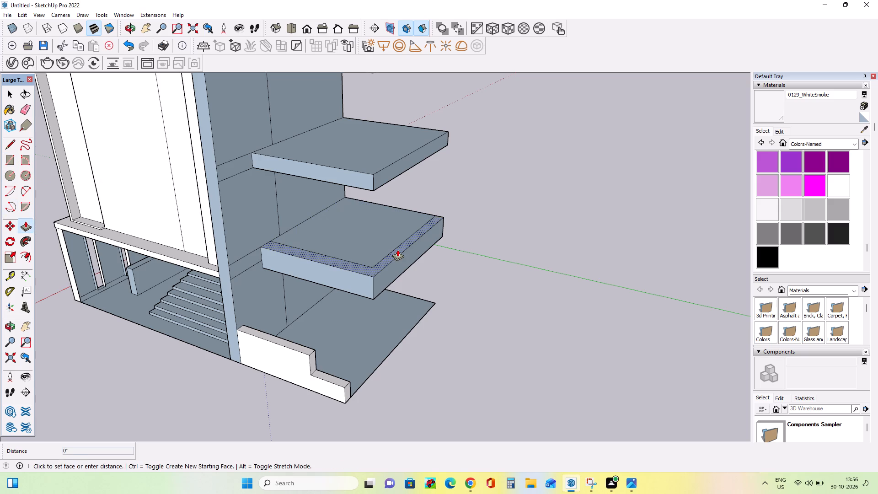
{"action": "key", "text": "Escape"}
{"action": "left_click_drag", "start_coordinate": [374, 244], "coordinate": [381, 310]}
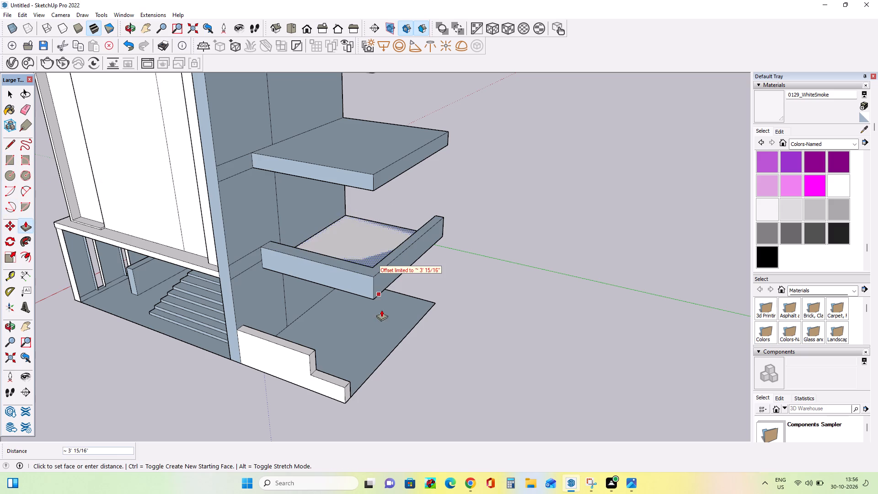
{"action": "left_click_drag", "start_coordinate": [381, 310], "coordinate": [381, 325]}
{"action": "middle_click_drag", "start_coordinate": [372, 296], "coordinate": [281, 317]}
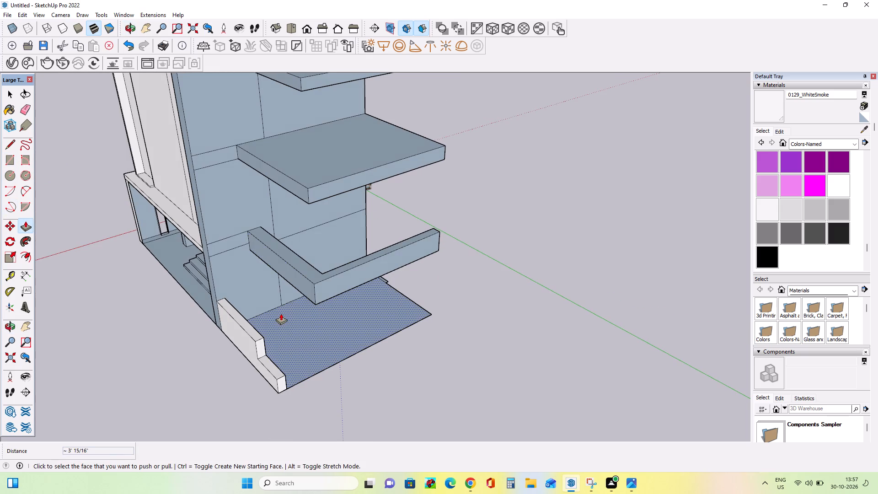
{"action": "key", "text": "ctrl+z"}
Raise the inset rectangle on the lowest projecting slab 10' 5 15/16" as a block up to the slab above.
{"action": "left_click_drag", "start_coordinate": [324, 237], "coordinate": [324, 166]}
Draw a rectangle about 16' 10 3/8" by 14' 3 1/16" on the ground extension, starting from the base corner of the recessed wall.
{"action": "middle_click_drag", "start_coordinate": [312, 246], "coordinate": [375, 186]}
{"action": "middle_click_drag", "start_coordinate": [371, 266], "coordinate": [359, 227]}
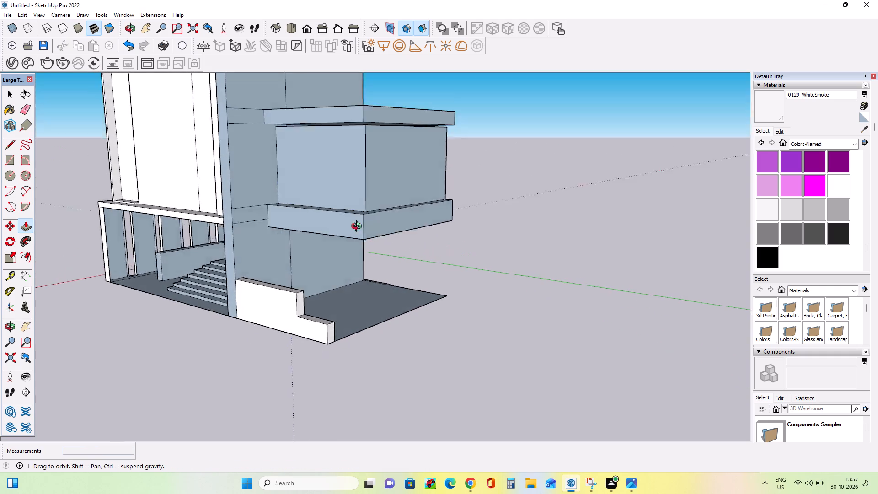
{"action": "middle_click_drag", "start_coordinate": [359, 227], "coordinate": [304, 258]}
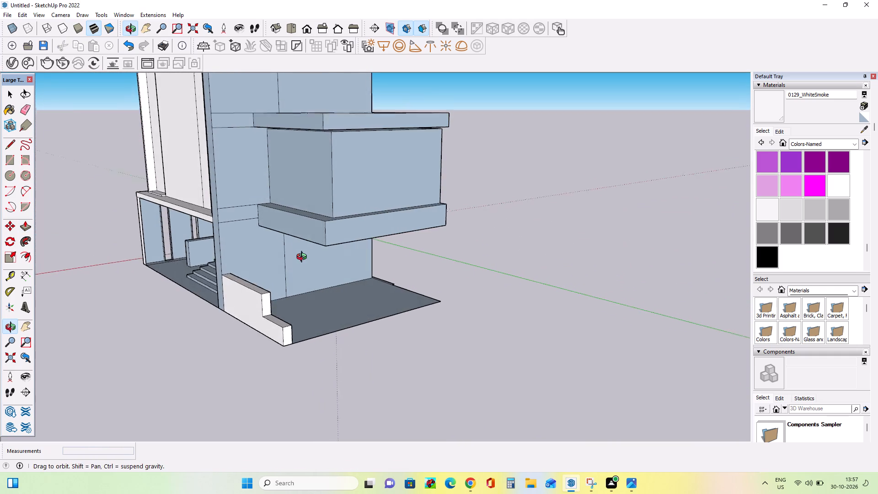
{"action": "middle_click_drag", "start_coordinate": [304, 258], "coordinate": [303, 258]}
{"action": "left_click", "coordinate": [12, 159]}
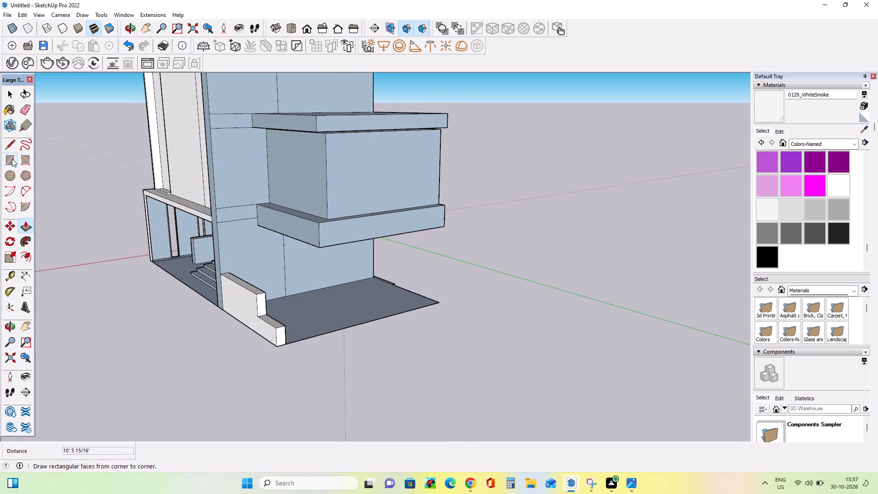
{"action": "left_click", "coordinate": [286, 296]}
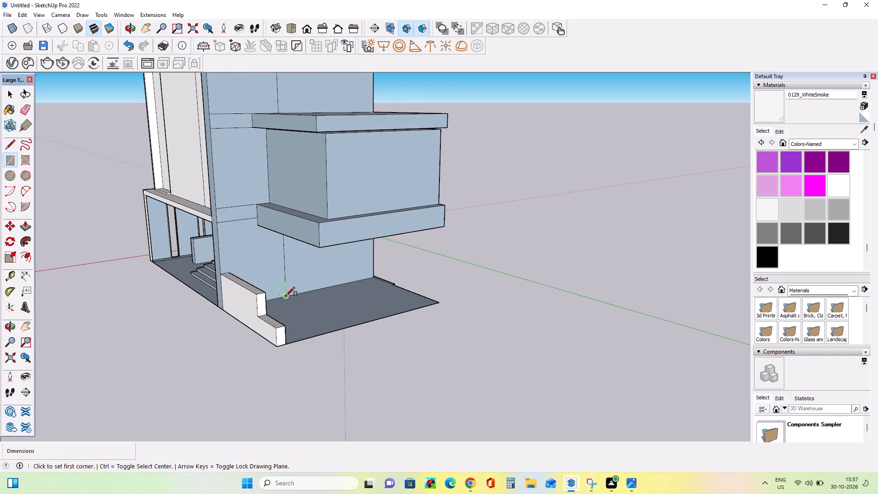
{"action": "left_click", "coordinate": [429, 301]}
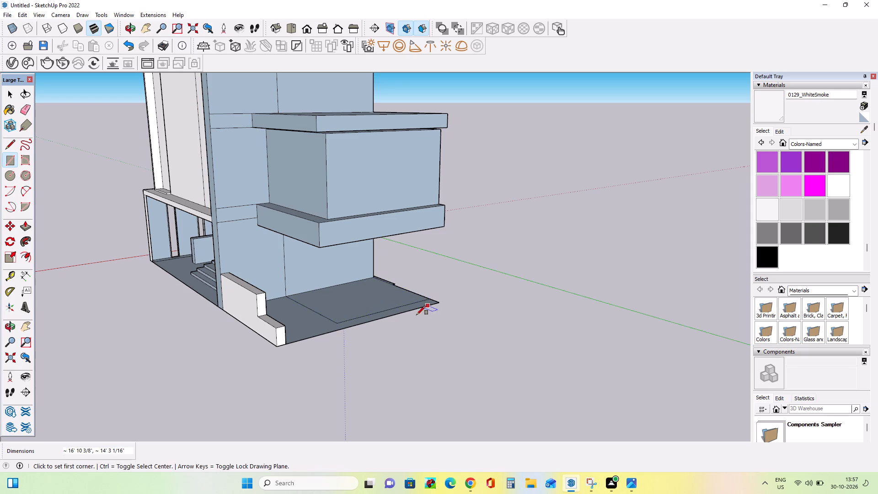
Widen the ground rectangle outward with a narrow adjoining rectangle and erase the line between the two.
{"action": "middle_click_drag", "start_coordinate": [334, 332], "coordinate": [362, 371]}
{"action": "scroll", "coordinate": [359, 353], "scroll_direction": "up", "scroll_amount": 3}
{"action": "left_click", "coordinate": [353, 344]}
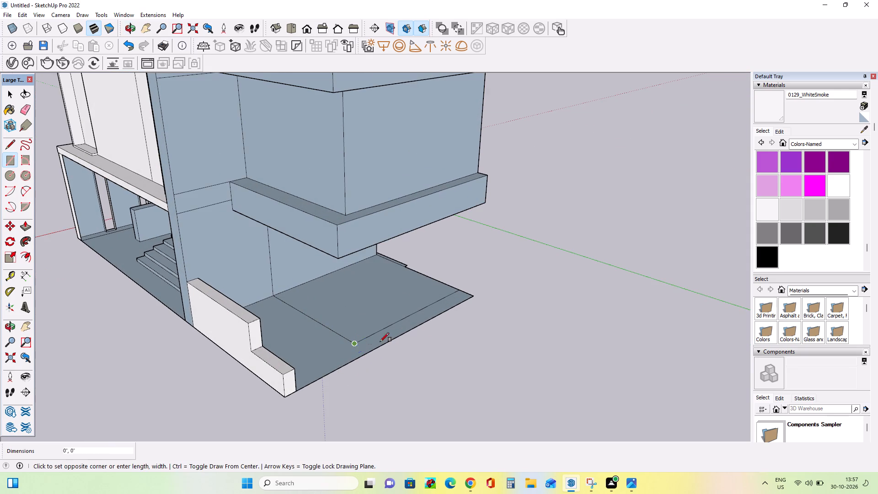
{"action": "left_click", "coordinate": [467, 295]}
{"action": "middle_click_drag", "start_coordinate": [346, 339], "coordinate": [352, 346]}
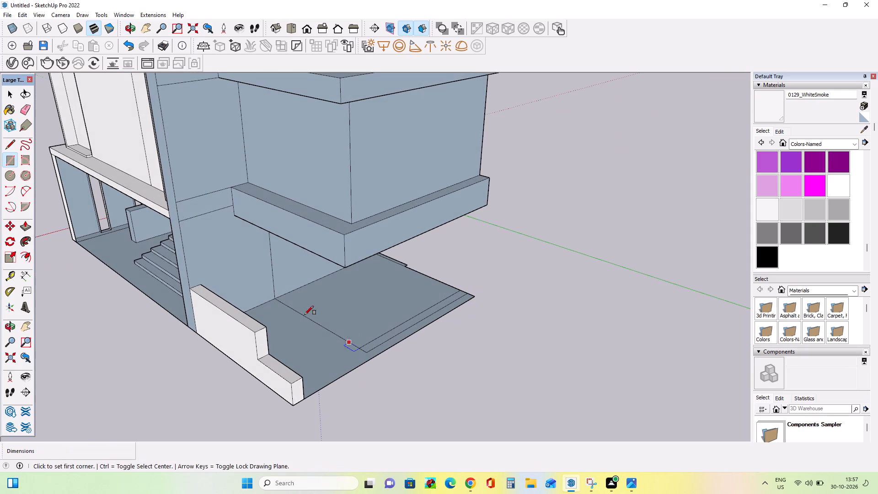
{"action": "left_click", "coordinate": [24, 109]}
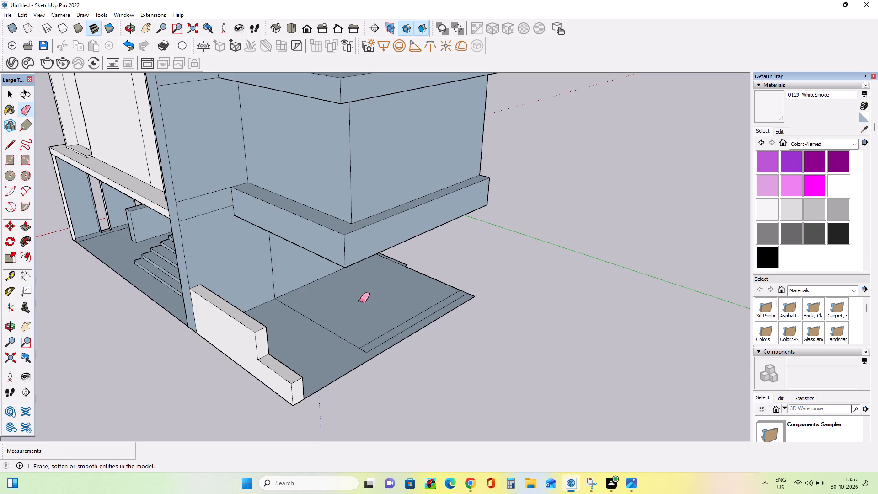
{"action": "left_click", "coordinate": [396, 326]}
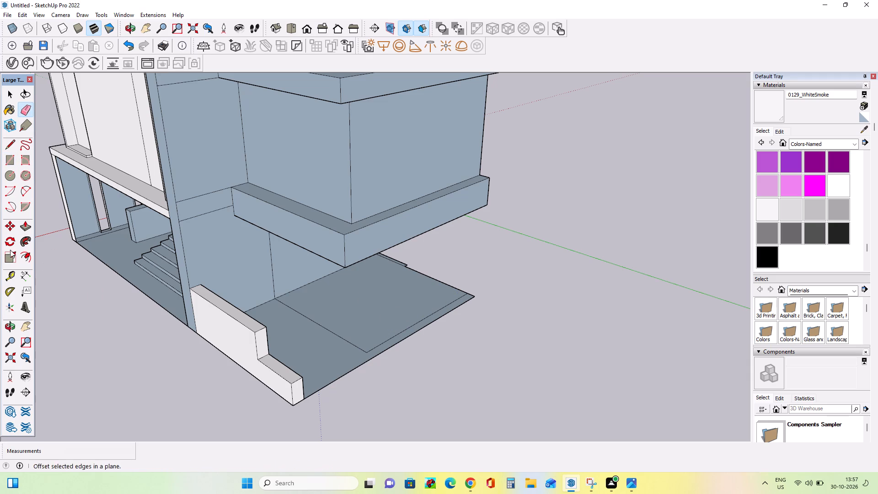
Raise the ground rectangle 10' 9 3/4", plus a further 11 13/16", to meet the underside of the lowest projecting slab.
{"action": "left_click", "coordinate": [27, 226]}
{"action": "left_click_drag", "start_coordinate": [326, 320], "coordinate": [312, 239]}
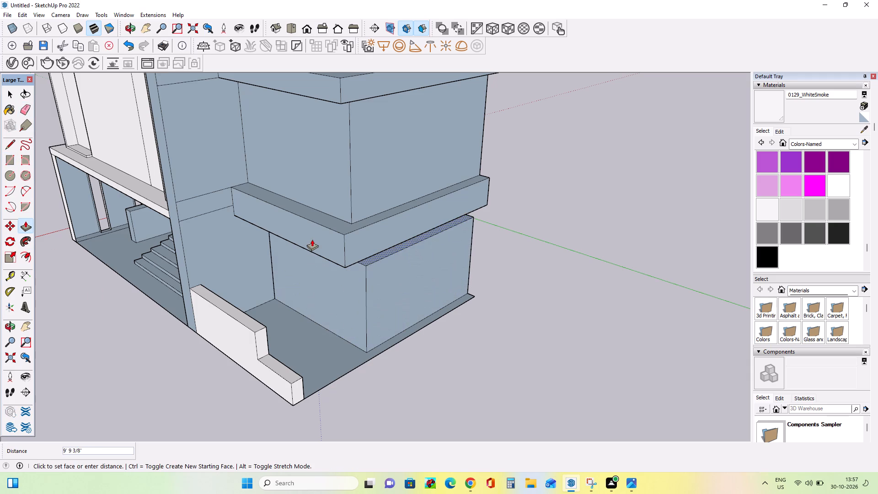
{"action": "left_click_drag", "start_coordinate": [312, 239], "coordinate": [310, 230]}
{"action": "middle_click_drag", "start_coordinate": [334, 292], "coordinate": [419, 204]}
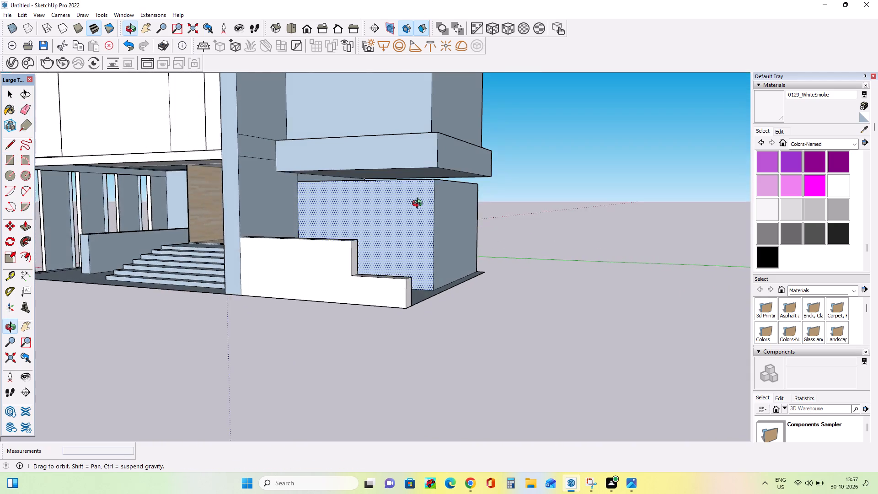
{"action": "middle_click_drag", "start_coordinate": [419, 204], "coordinate": [388, 218]}
{"action": "scroll", "coordinate": [404, 182], "scroll_direction": "up", "scroll_amount": 7}
{"action": "middle_click_drag", "start_coordinate": [408, 203], "coordinate": [401, 216]}
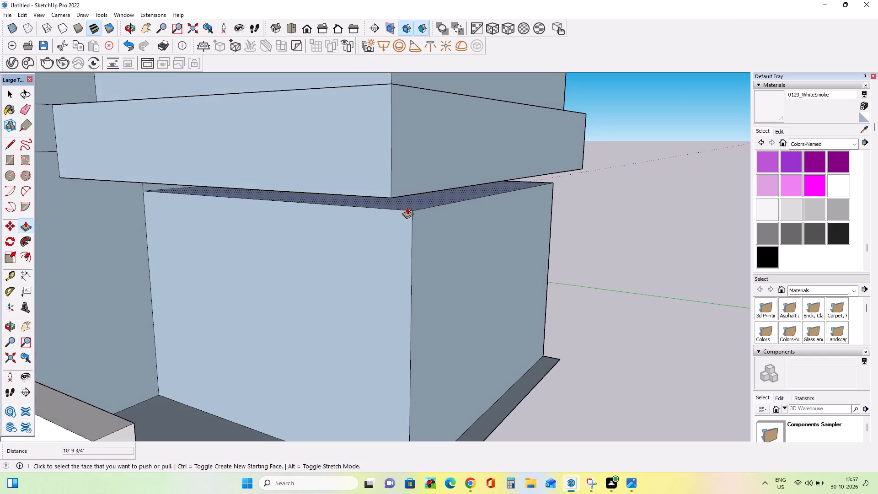
{"action": "left_click_drag", "start_coordinate": [408, 205], "coordinate": [409, 179]}
Offset the outline of the second projecting slab's top face inward by about 1' 5".
{"action": "scroll", "coordinate": [237, 256], "scroll_direction": "down", "scroll_amount": 6}
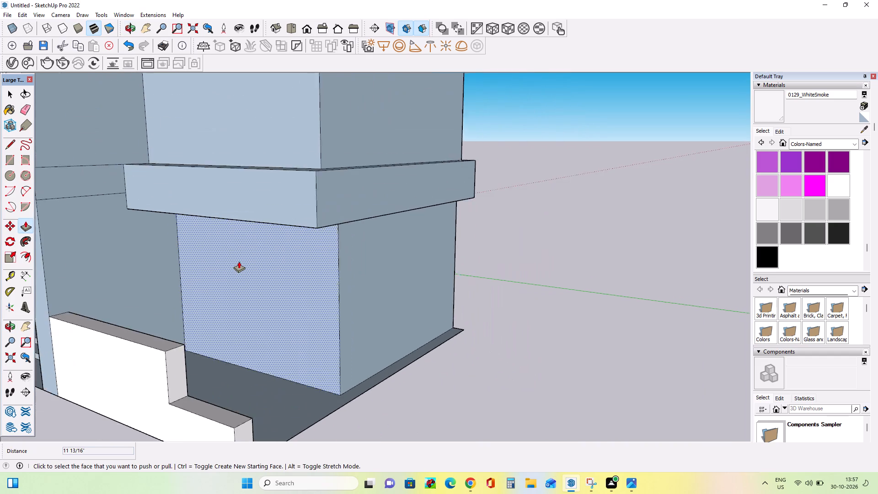
{"action": "scroll", "coordinate": [239, 261], "scroll_direction": "down", "scroll_amount": 10}
{"action": "middle_click_drag", "start_coordinate": [241, 262], "coordinate": [379, 306]}
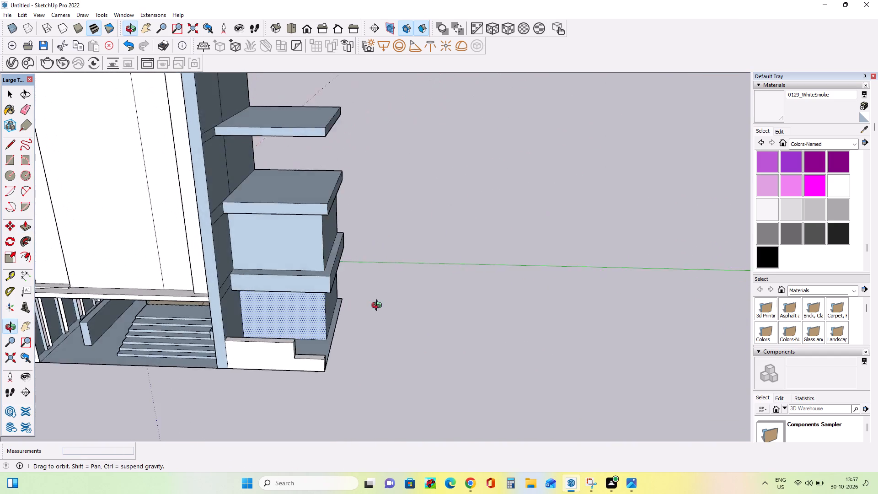
{"action": "middle_click_drag", "start_coordinate": [379, 306], "coordinate": [264, 301]}
{"action": "scroll", "coordinate": [264, 301], "scroll_direction": "down", "scroll_amount": 1}
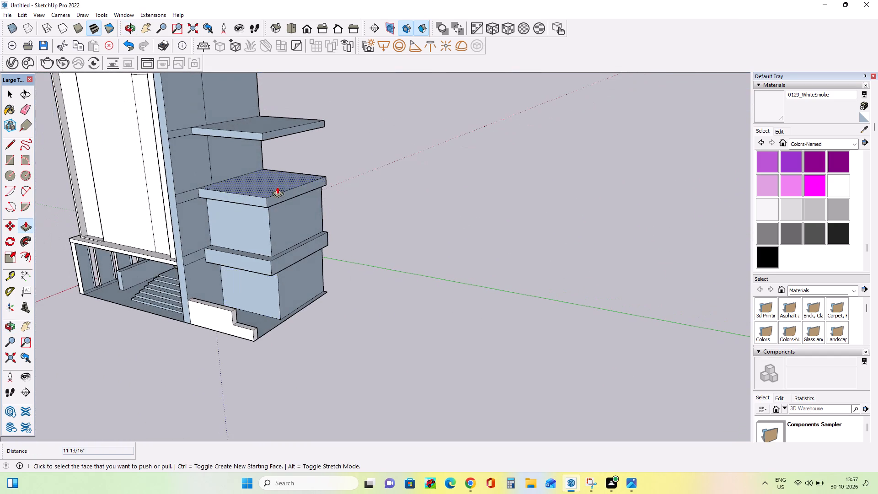
{"action": "middle_click_drag", "start_coordinate": [278, 188], "coordinate": [288, 223]}
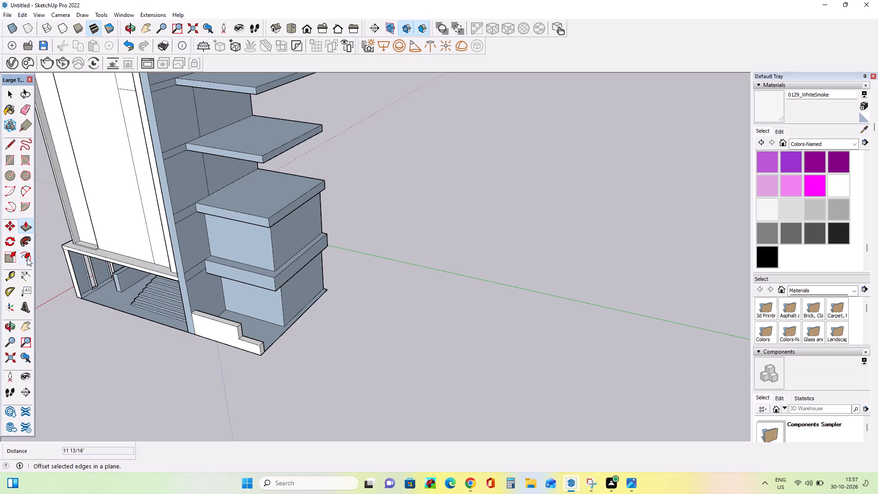
{"action": "left_click", "coordinate": [27, 258]}
{"action": "left_click_drag", "start_coordinate": [276, 200], "coordinate": [282, 204]}
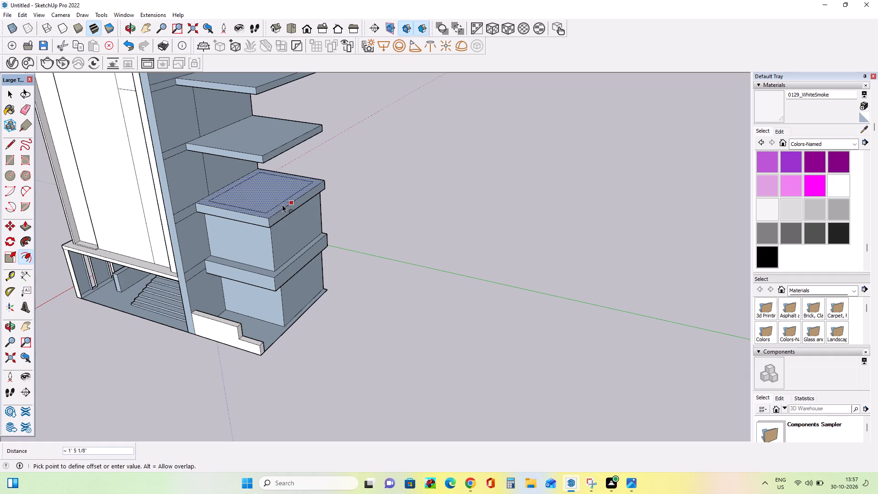
{"action": "left_click_drag", "start_coordinate": [282, 204], "coordinate": [281, 205]}
Raise the offset inner face on the second slab 10' 3 3/16" as a block up to the third slab.
{"action": "middle_click_drag", "start_coordinate": [218, 232], "coordinate": [234, 257]}
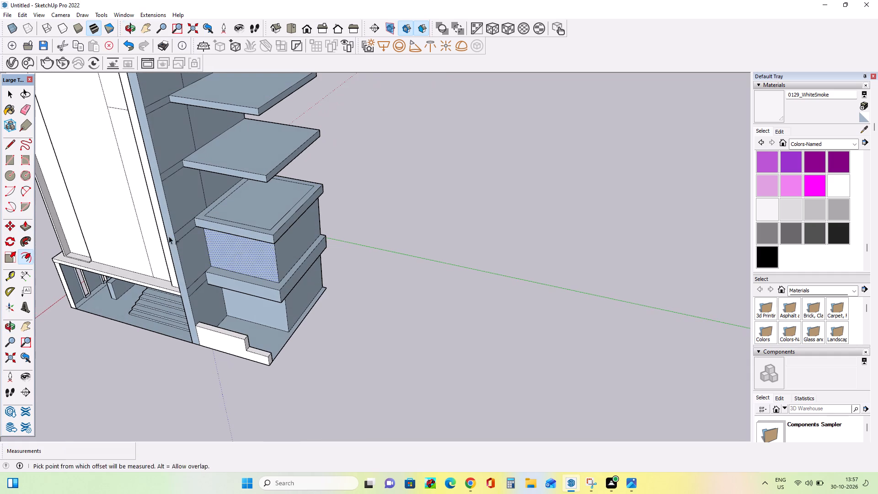
{"action": "left_click", "coordinate": [20, 227]}
{"action": "left_click_drag", "start_coordinate": [246, 209], "coordinate": [239, 177]}
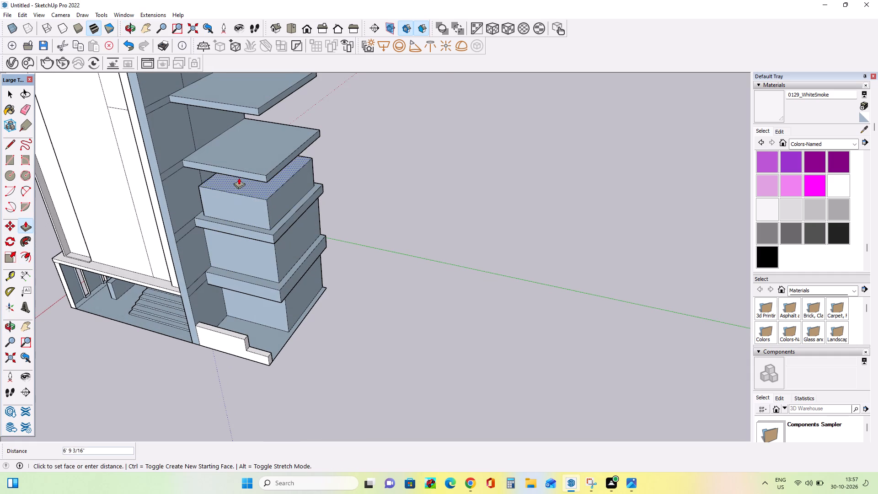
{"action": "left_click_drag", "start_coordinate": [239, 177], "coordinate": [238, 161]}
Examine the stacked side storey blocks and the whole front elevation from several angles and distances.
{"action": "middle_click_drag", "start_coordinate": [240, 221], "coordinate": [301, 176]}
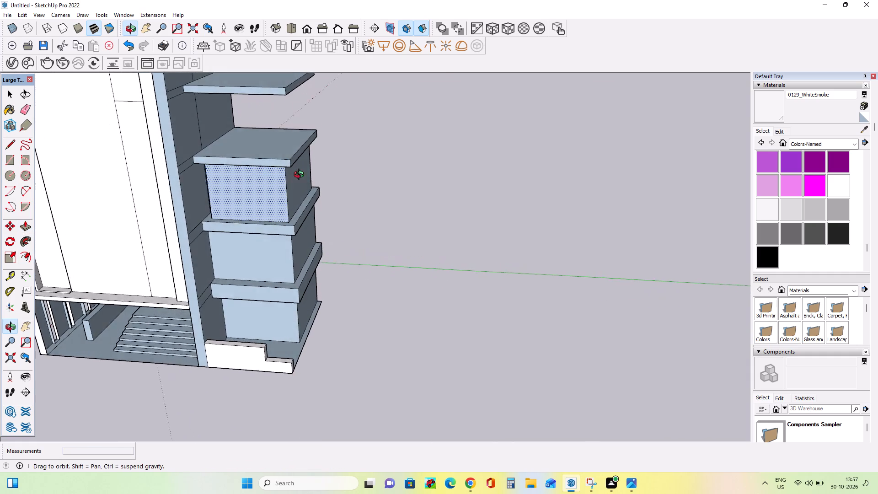
{"action": "middle_click_drag", "start_coordinate": [301, 176], "coordinate": [312, 161]}
{"action": "scroll", "coordinate": [231, 227], "scroll_direction": "up", "scroll_amount": 5}
{"action": "middle_click_drag", "start_coordinate": [232, 226], "coordinate": [234, 239]}
{"action": "scroll", "coordinate": [233, 240], "scroll_direction": "down", "scroll_amount": 2}
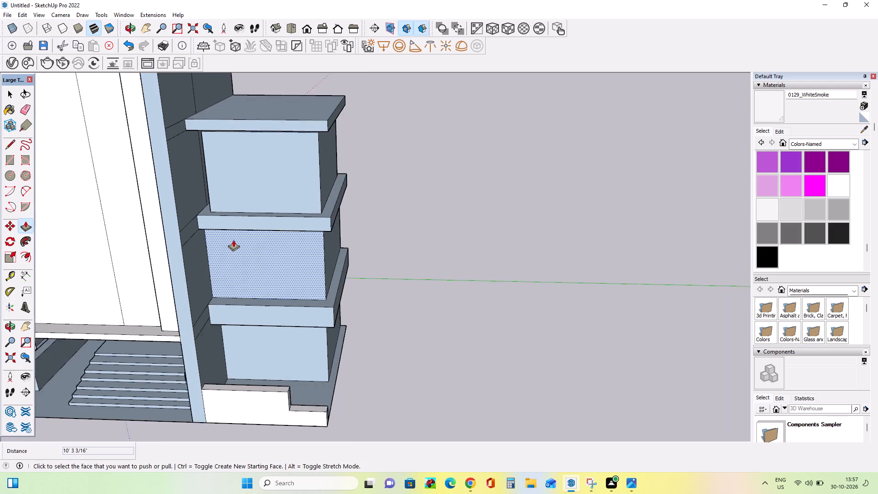
{"action": "scroll", "coordinate": [233, 240], "scroll_direction": "down", "scroll_amount": 1}
{"action": "scroll", "coordinate": [197, 222], "scroll_direction": "down", "scroll_amount": 13}
{"action": "middle_click_drag", "start_coordinate": [169, 252], "coordinate": [248, 173]}
{"action": "scroll", "coordinate": [176, 192], "scroll_direction": "up", "scroll_amount": 7}
{"action": "middle_click_drag", "start_coordinate": [185, 190], "coordinate": [188, 192]}
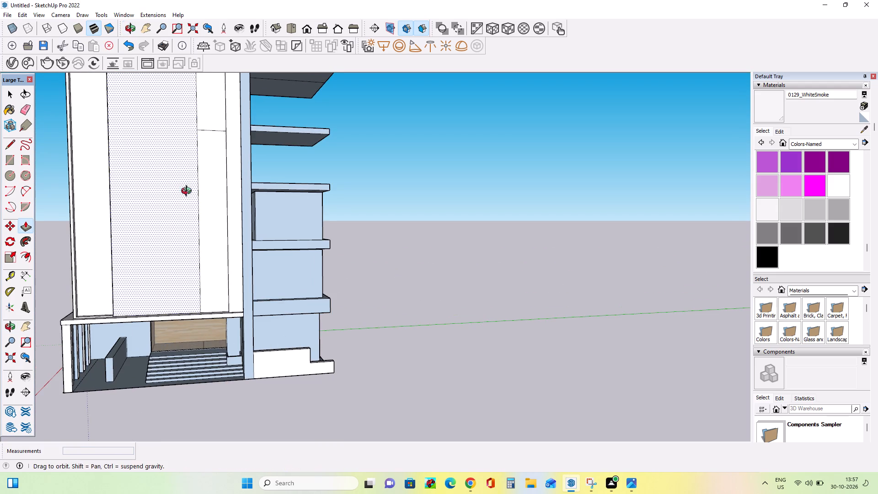
{"action": "middle_click_drag", "start_coordinate": [188, 192], "coordinate": [190, 193]}
{"action": "scroll", "coordinate": [356, 257], "scroll_direction": "down", "scroll_amount": 3}
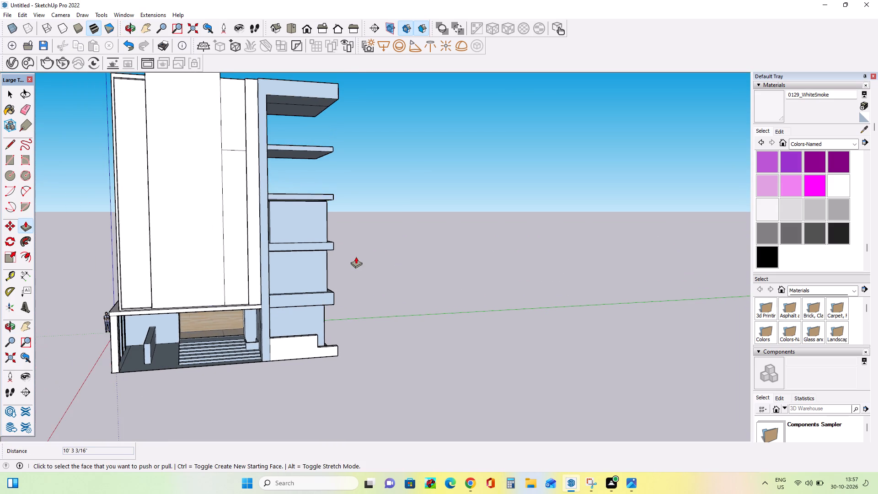
{"action": "middle_click_drag", "start_coordinate": [356, 257], "coordinate": [358, 274]}
{"action": "scroll", "coordinate": [358, 274], "scroll_direction": "down", "scroll_amount": 1}
{"action": "scroll", "coordinate": [275, 276], "scroll_direction": "up", "scroll_amount": 2}
{"action": "scroll", "coordinate": [274, 270], "scroll_direction": "down", "scroll_amount": 4}
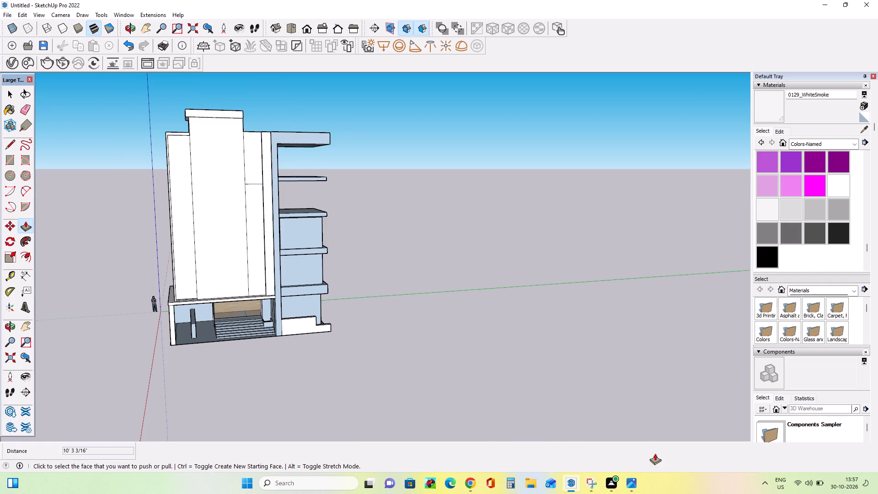
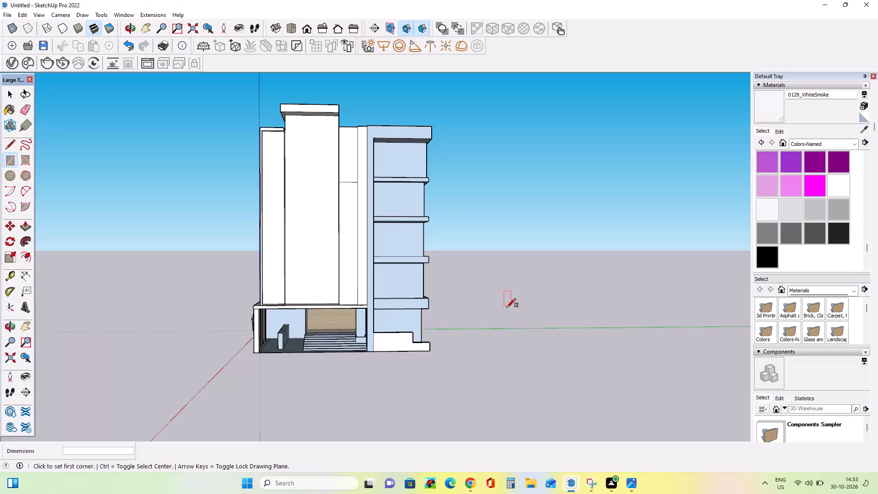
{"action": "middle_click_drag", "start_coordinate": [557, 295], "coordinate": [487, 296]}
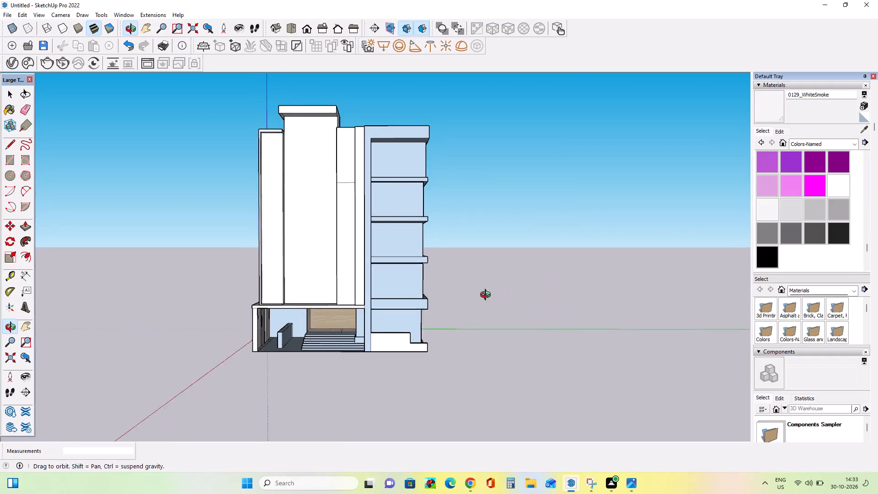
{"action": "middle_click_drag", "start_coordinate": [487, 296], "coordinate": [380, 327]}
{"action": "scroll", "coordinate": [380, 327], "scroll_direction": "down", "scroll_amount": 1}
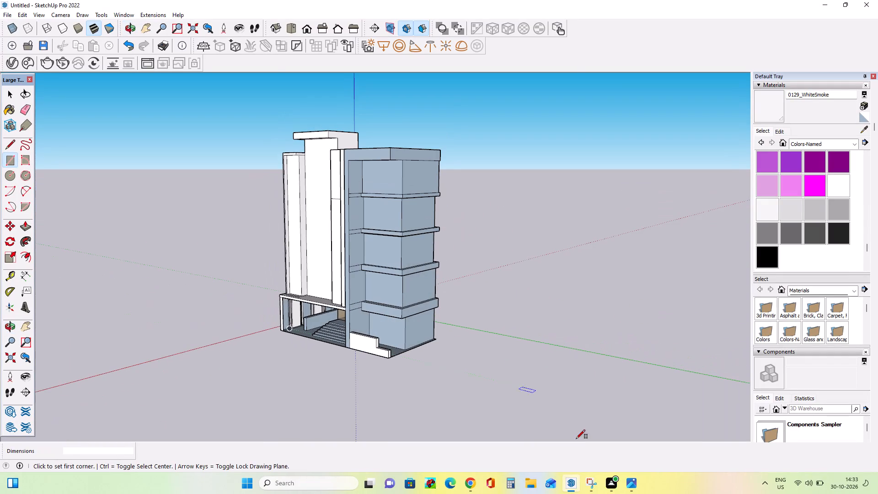
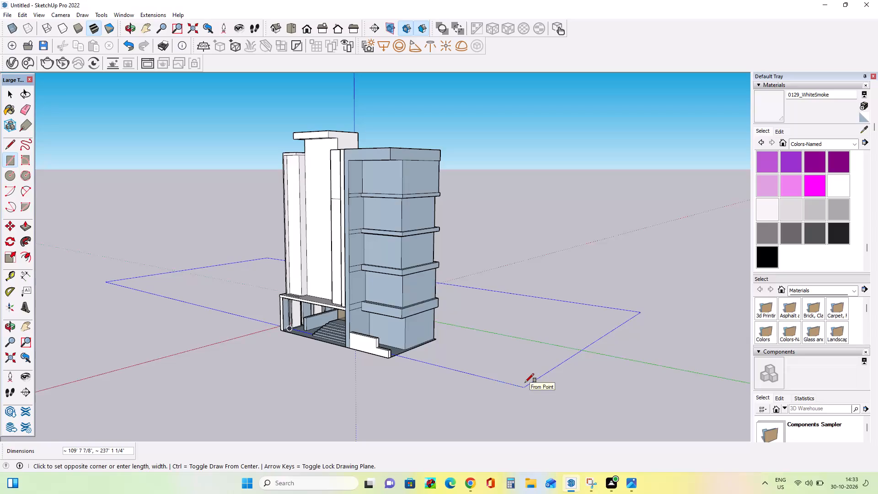
Examine the whole building from several angles, including the columned entrance base, the tower front and the side wing's floor slabs.
{"action": "key", "text": "Escape"}
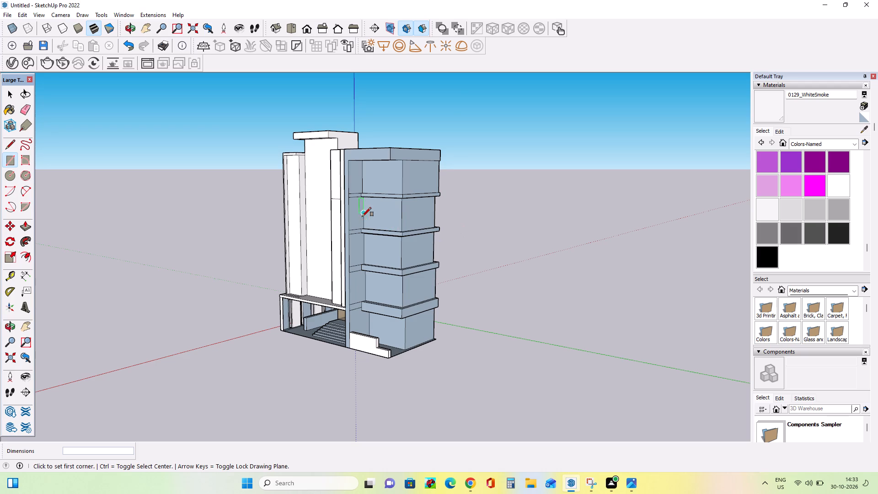
{"action": "middle_click_drag", "start_coordinate": [363, 311], "coordinate": [400, 262]}
{"action": "middle_click_drag", "start_coordinate": [402, 307], "coordinate": [412, 332]}
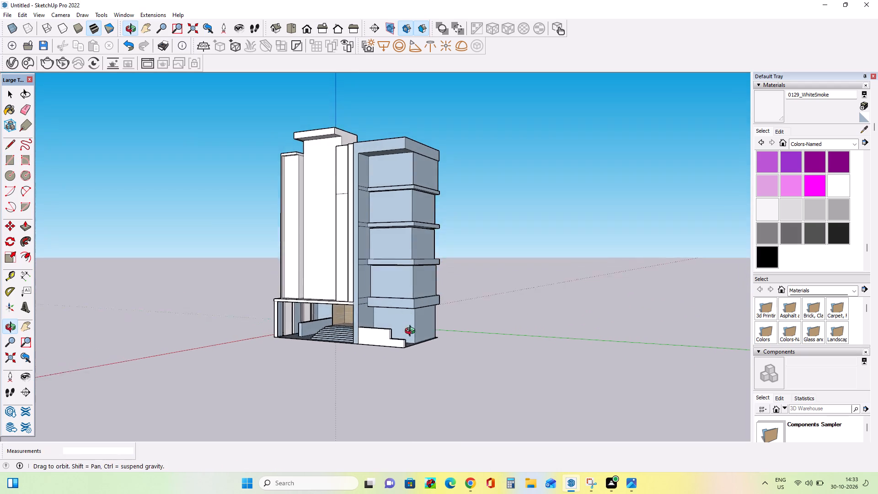
{"action": "middle_click_drag", "start_coordinate": [412, 332], "coordinate": [412, 334]}
{"action": "scroll", "coordinate": [315, 364], "scroll_direction": "up", "scroll_amount": 4}
{"action": "scroll", "coordinate": [286, 325], "scroll_direction": "up", "scroll_amount": 5}
{"action": "middle_click_drag", "start_coordinate": [287, 318], "coordinate": [313, 290]}
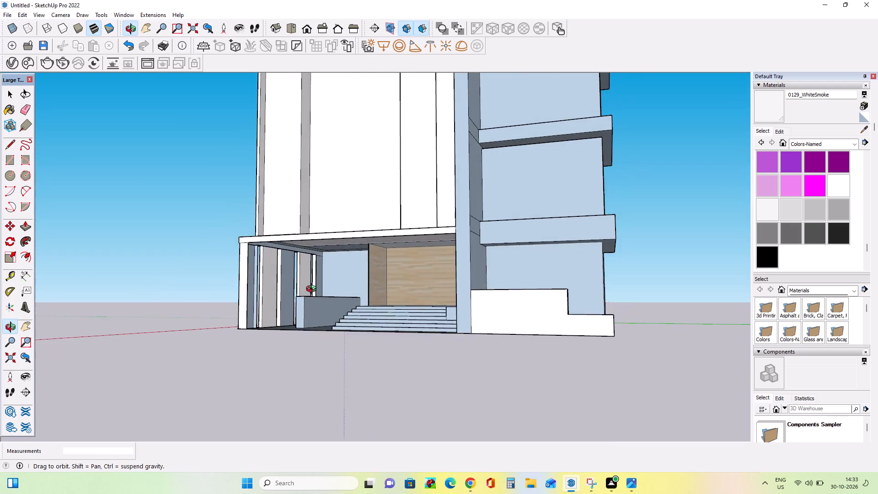
{"action": "middle_click_drag", "start_coordinate": [313, 290], "coordinate": [632, 313]}
{"action": "middle_click_drag", "start_coordinate": [495, 327], "coordinate": [477, 337]}
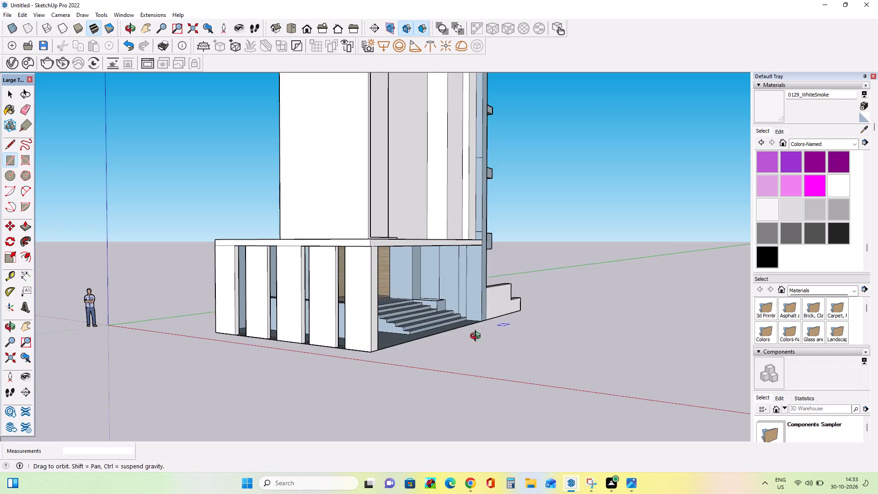
{"action": "middle_click_drag", "start_coordinate": [477, 337], "coordinate": [287, 379]}
{"action": "scroll", "coordinate": [517, 279], "scroll_direction": "down", "scroll_amount": 2}
{"action": "middle_click_drag", "start_coordinate": [588, 255], "coordinate": [595, 238]}
{"action": "scroll", "coordinate": [595, 238], "scroll_direction": "down", "scroll_amount": 9}
{"action": "scroll", "coordinate": [570, 149], "scroll_direction": "up", "scroll_amount": 2}
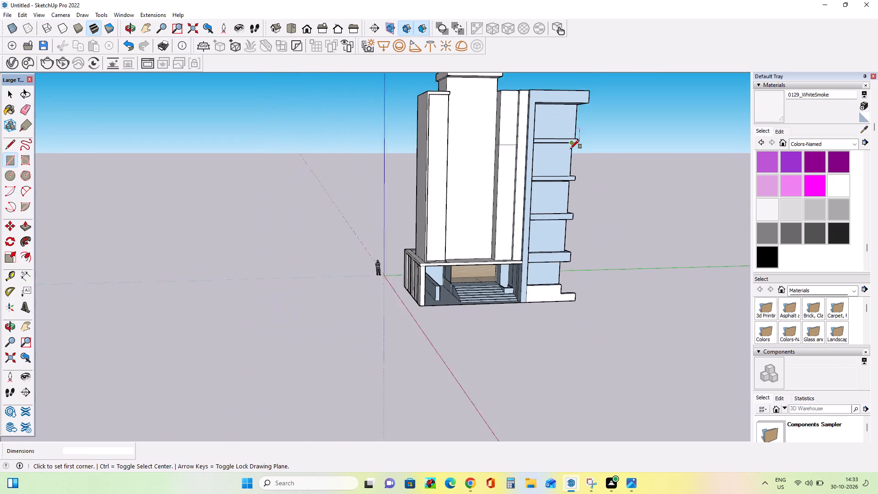
{"action": "scroll", "coordinate": [570, 149], "scroll_direction": "up", "scroll_amount": 1}
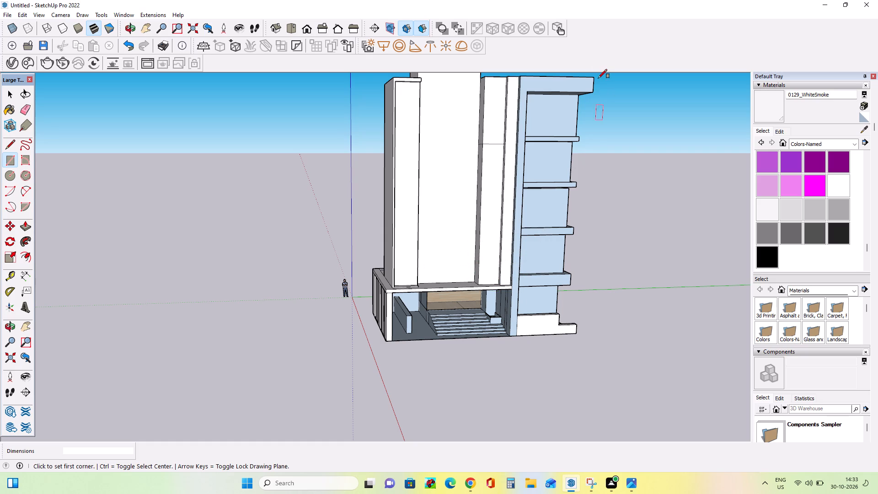
{"action": "middle_click_drag", "start_coordinate": [464, 229], "coordinate": [310, 258]}
{"action": "scroll", "coordinate": [311, 258], "scroll_direction": "down", "scroll_amount": 5}
{"action": "middle_click_drag", "start_coordinate": [474, 214], "coordinate": [476, 197]}
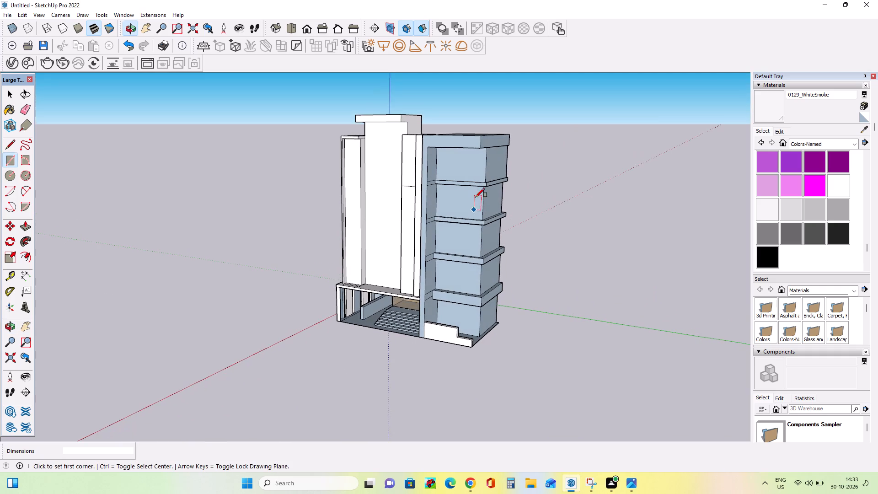
{"action": "scroll", "coordinate": [519, 187], "scroll_direction": "up", "scroll_amount": 2}
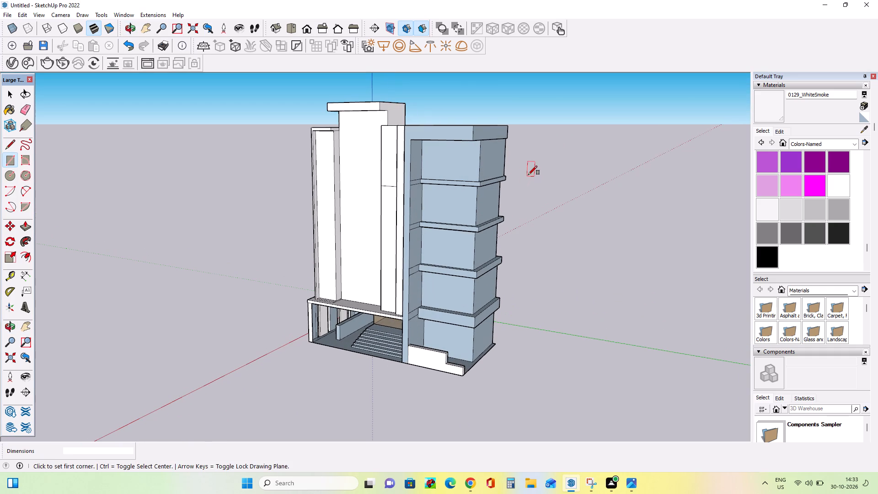
{"action": "middle_click_drag", "start_coordinate": [529, 174], "coordinate": [529, 127]}
{"action": "middle_click_drag", "start_coordinate": [451, 187], "coordinate": [460, 188]}
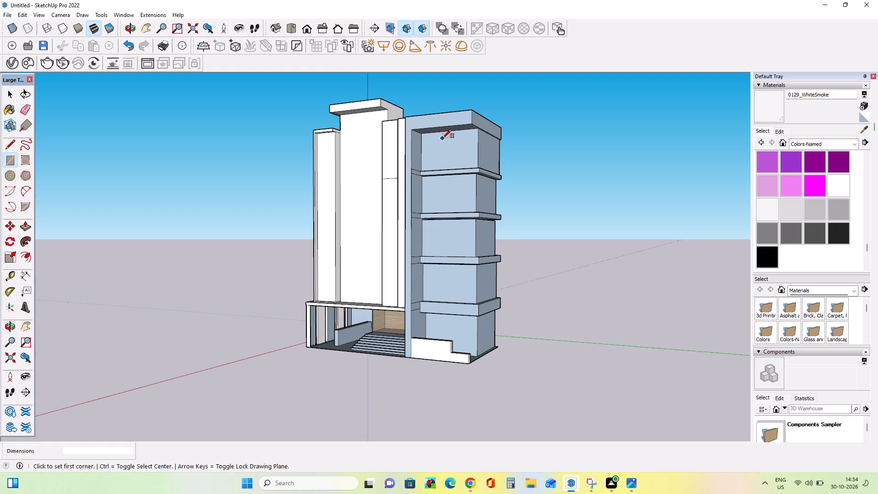
{"action": "middle_click_drag", "start_coordinate": [504, 145], "coordinate": [524, 171]}
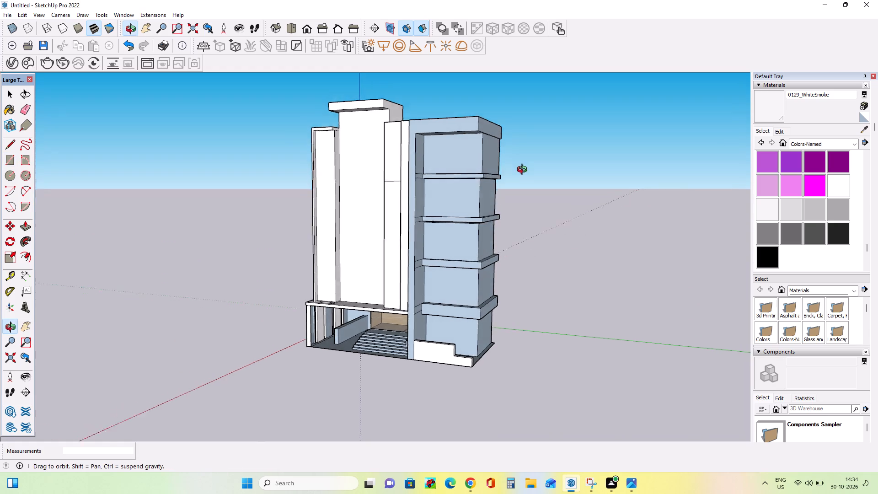
{"action": "middle_click_drag", "start_coordinate": [524, 171], "coordinate": [525, 172]}
Erase the stray horizontal edge across the front of the narrow white facade strip beside the side wing.
{"action": "middle_click_drag", "start_coordinate": [416, 189], "coordinate": [545, 224]}
{"action": "scroll", "coordinate": [409, 207], "scroll_direction": "up", "scroll_amount": 7}
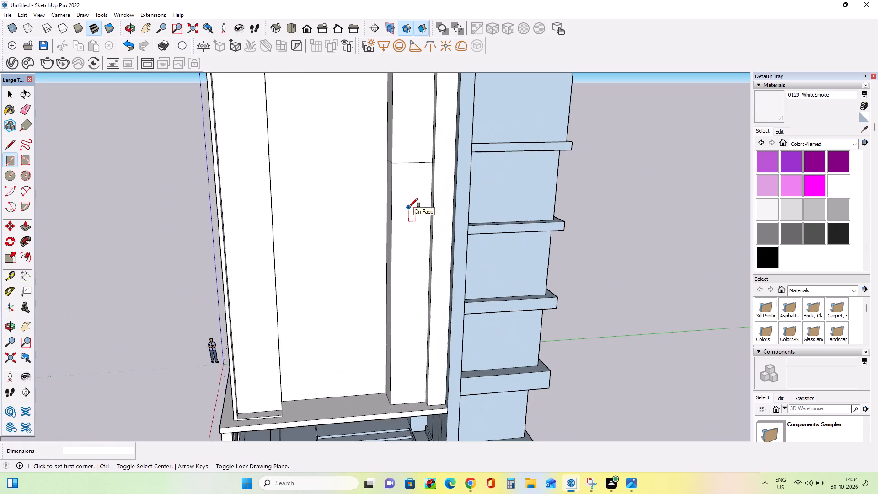
{"action": "middle_click_drag", "start_coordinate": [411, 204], "coordinate": [438, 224]}
{"action": "scroll", "coordinate": [438, 224], "scroll_direction": "down", "scroll_amount": 5}
{"action": "middle_click_drag", "start_coordinate": [444, 193], "coordinate": [435, 170]}
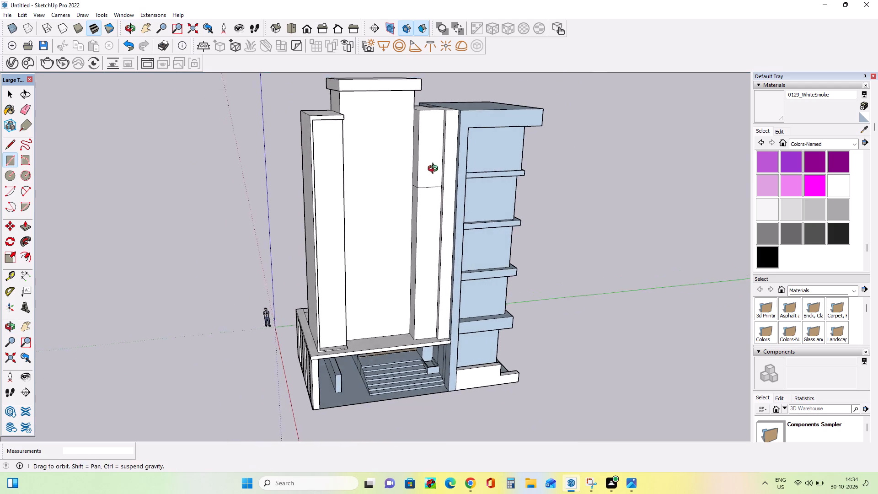
{"action": "middle_click_drag", "start_coordinate": [435, 170], "coordinate": [435, 168]}
{"action": "left_click", "coordinate": [25, 109]}
{"action": "left_click_drag", "start_coordinate": [423, 180], "coordinate": [424, 179]}
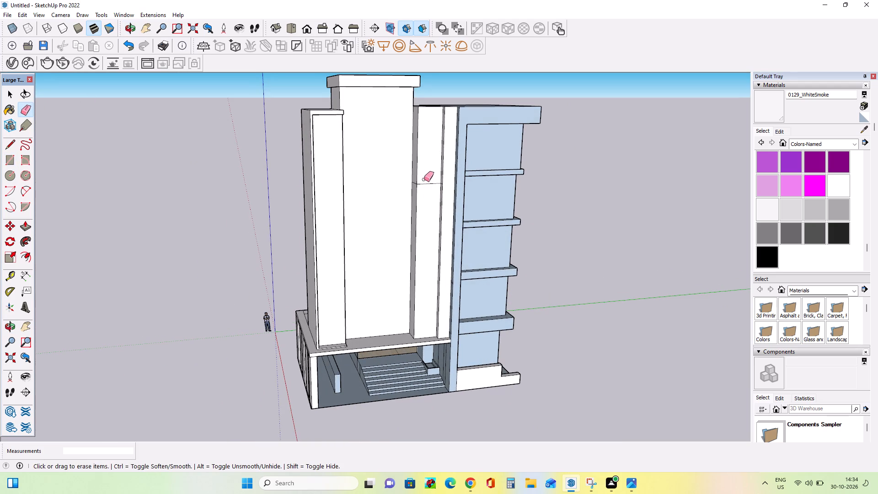
{"action": "left_click_drag", "start_coordinate": [424, 179], "coordinate": [429, 190]}
{"action": "middle_click_drag", "start_coordinate": [408, 207], "coordinate": [492, 218]}
{"action": "left_click_drag", "start_coordinate": [428, 182], "coordinate": [430, 189]}
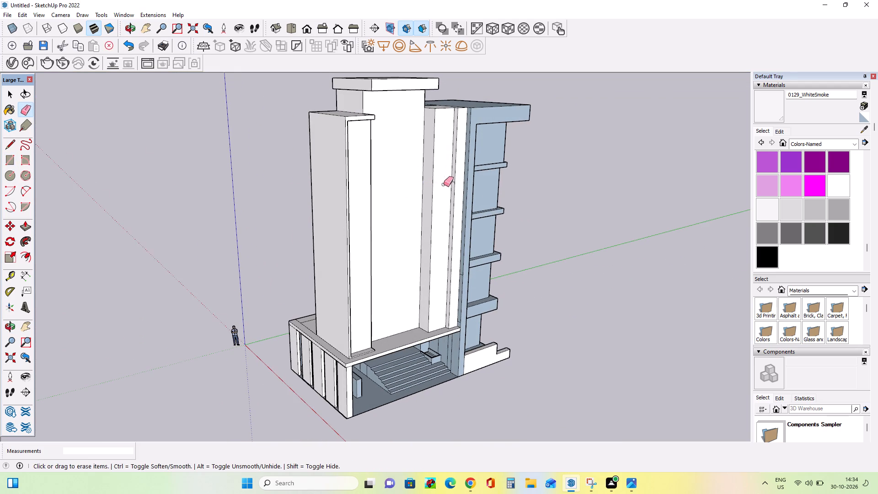
Erase the short leftover edge on the narrow side return of the same white facade strip.
{"action": "scroll", "coordinate": [456, 183], "scroll_direction": "up", "scroll_amount": 6}
{"action": "left_click", "coordinate": [453, 179]}
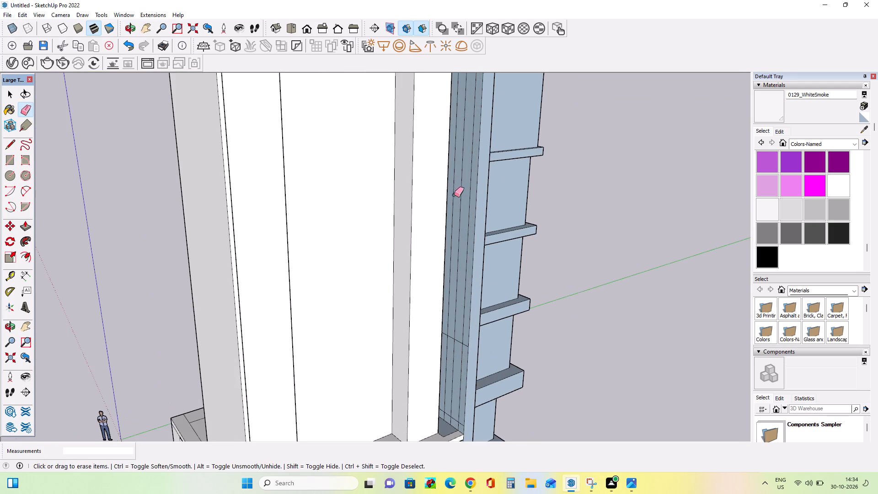
{"action": "key", "text": "ctrl+z"}
{"action": "scroll", "coordinate": [441, 205], "scroll_direction": "up", "scroll_amount": 3}
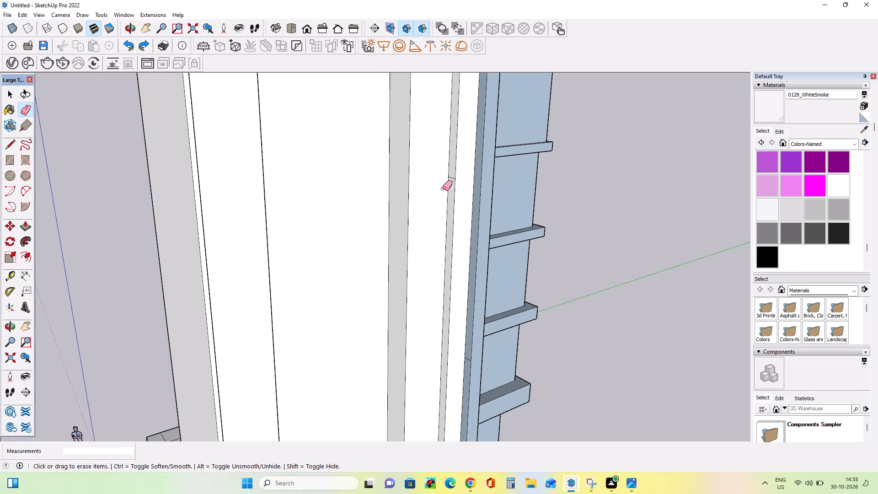
{"action": "scroll", "coordinate": [443, 188], "scroll_direction": "up", "scroll_amount": 4}
{"action": "left_click", "coordinate": [457, 174]}
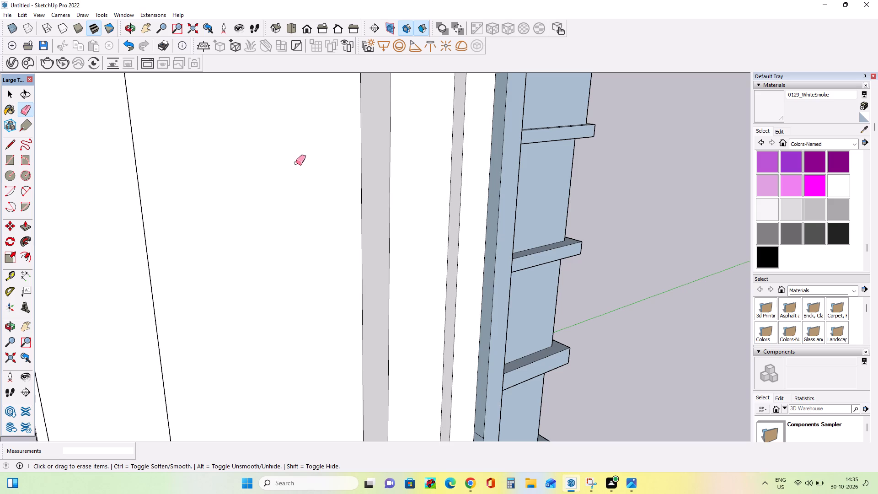
Draw a horizontal line about 16' 11 1/4" long across the lowest projecting slab's front face, just below its top edge.
{"action": "scroll", "coordinate": [296, 163], "scroll_direction": "down", "scroll_amount": 7}
{"action": "middle_click_drag", "start_coordinate": [600, 271], "coordinate": [475, 191]}
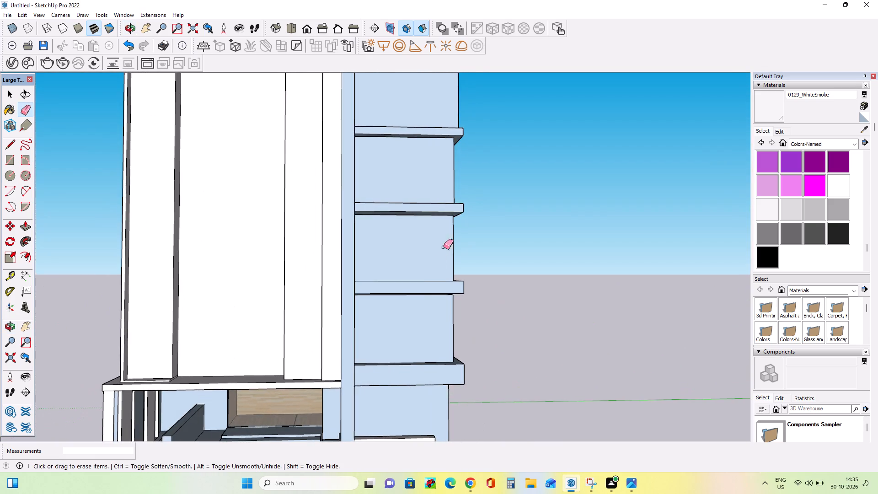
{"action": "scroll", "coordinate": [418, 291], "scroll_direction": "up", "scroll_amount": 4}
{"action": "middle_click_drag", "start_coordinate": [420, 280], "coordinate": [429, 240]}
{"action": "scroll", "coordinate": [429, 240], "scroll_direction": "down", "scroll_amount": 5}
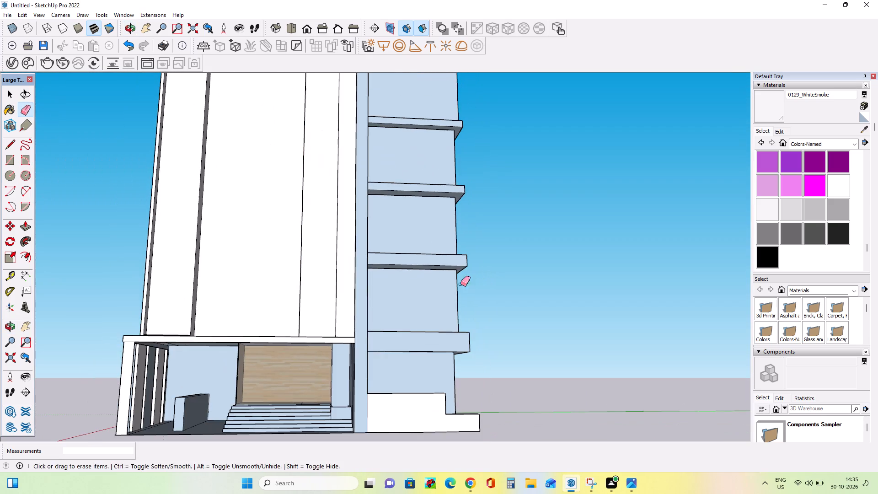
{"action": "middle_click_drag", "start_coordinate": [504, 348], "coordinate": [499, 360]}
{"action": "scroll", "coordinate": [498, 360], "scroll_direction": "down", "scroll_amount": 1}
{"action": "scroll", "coordinate": [426, 411], "scroll_direction": "up", "scroll_amount": 4}
{"action": "scroll", "coordinate": [409, 330], "scroll_direction": "up", "scroll_amount": 5}
{"action": "middle_click_drag", "start_coordinate": [415, 330], "coordinate": [328, 330]}
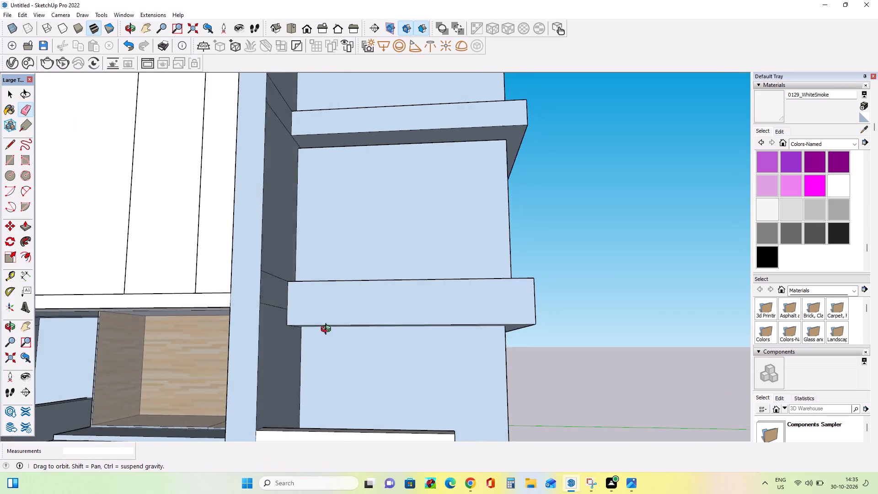
{"action": "middle_click_drag", "start_coordinate": [328, 330], "coordinate": [326, 330]}
{"action": "middle_click_drag", "start_coordinate": [511, 327], "coordinate": [541, 335]}
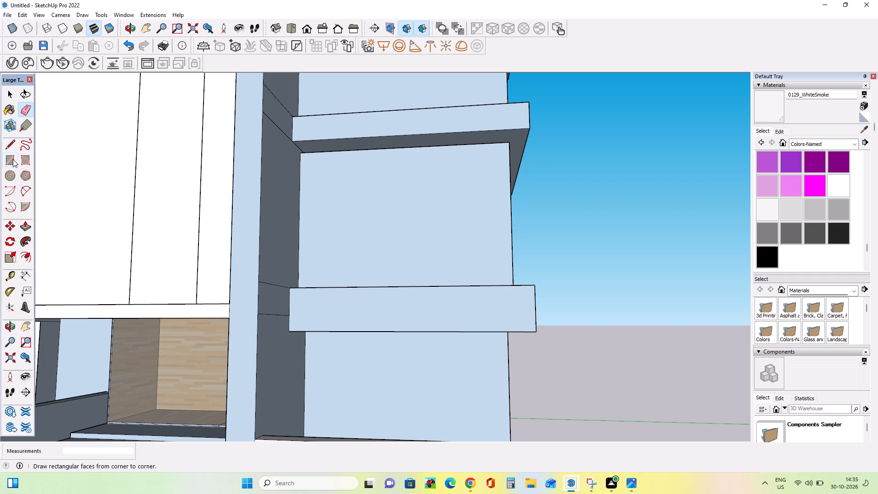
{"action": "left_click", "coordinate": [11, 146]}
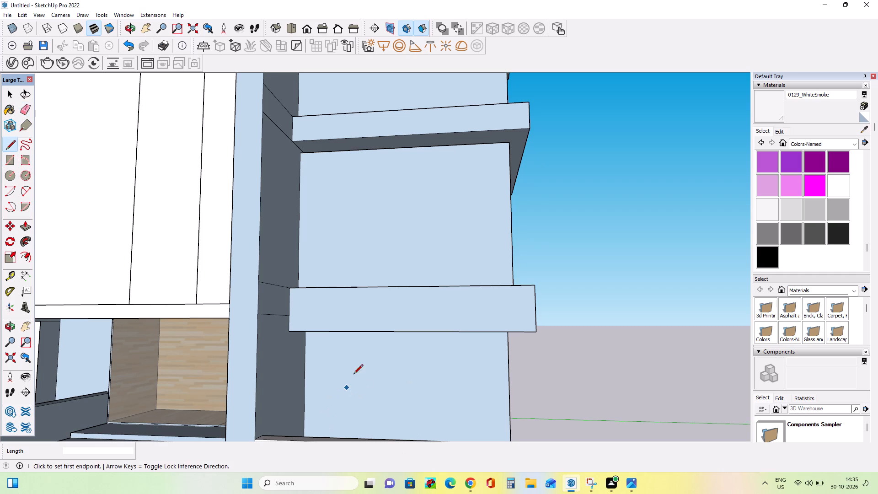
{"action": "scroll", "coordinate": [289, 294], "scroll_direction": "up", "scroll_amount": 3}
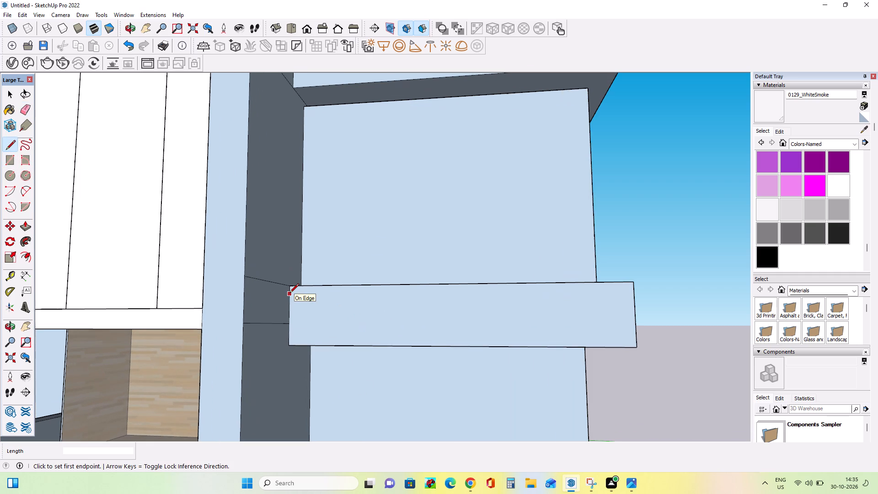
{"action": "left_click", "coordinate": [289, 291]}
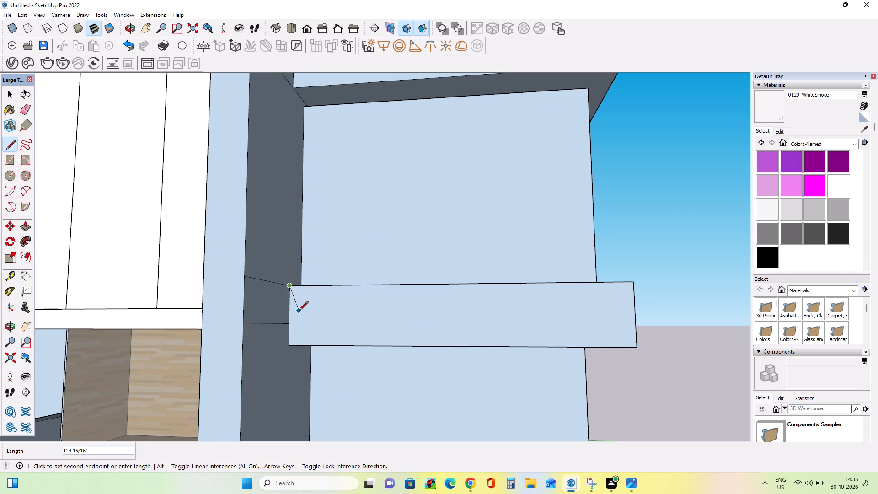
{"action": "key", "text": "Escape"}
{"action": "left_click", "coordinate": [291, 292]}
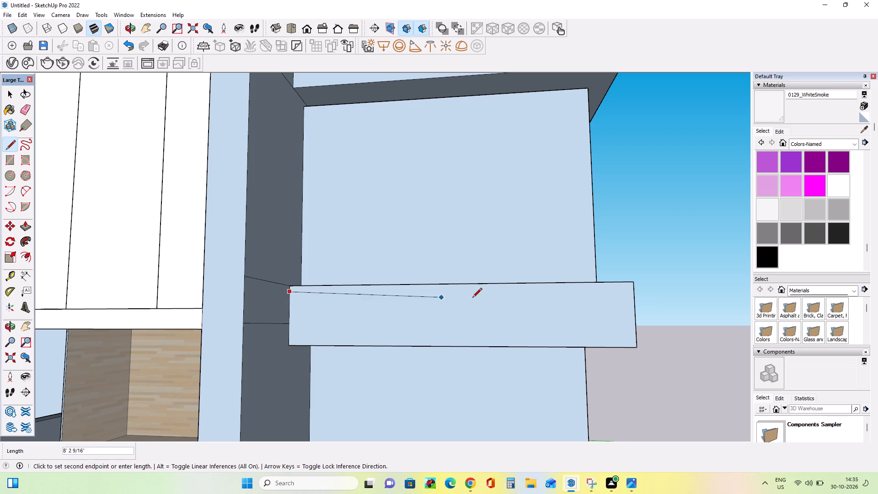
{"action": "left_click", "coordinate": [631, 287]}
Draw a second horizontal line about 16' 11 1/4" long closely below the first on the lowest slab's front face.
{"action": "middle_click_drag", "start_coordinate": [632, 314], "coordinate": [644, 320]}
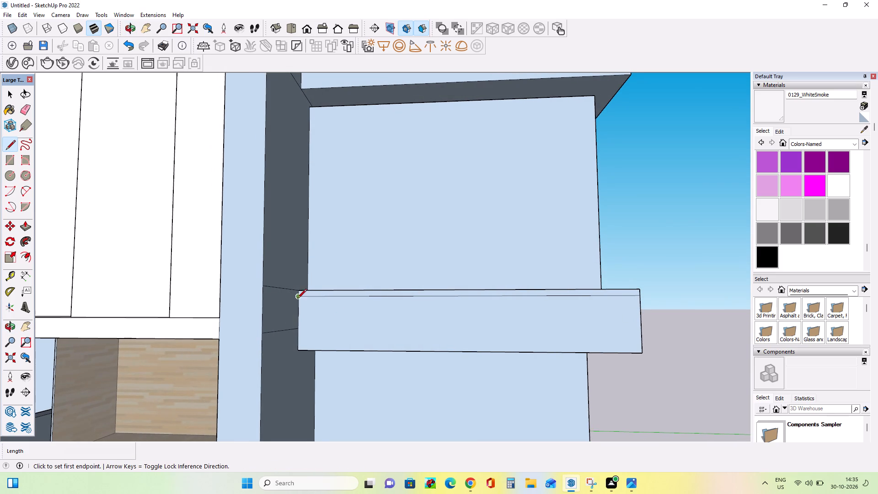
{"action": "scroll", "coordinate": [297, 299], "scroll_direction": "up", "scroll_amount": 10}
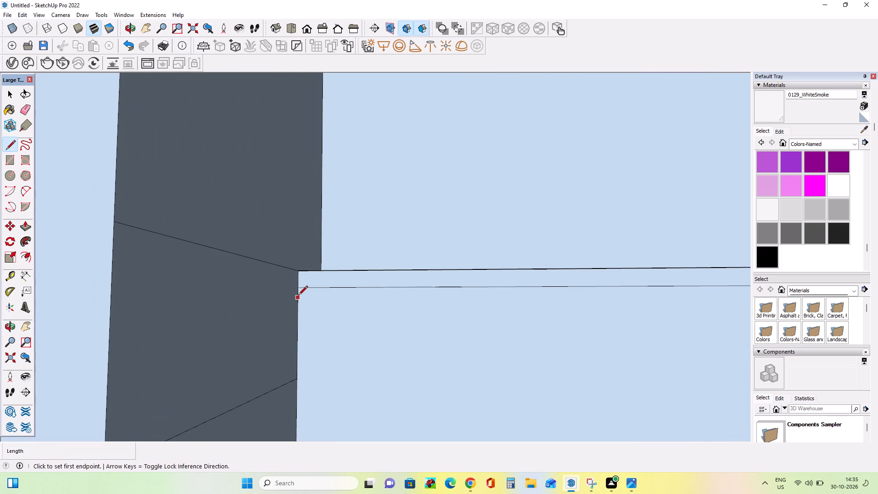
{"action": "left_click", "coordinate": [298, 294]}
{"action": "scroll", "coordinate": [343, 302], "scroll_direction": "down", "scroll_amount": 3}
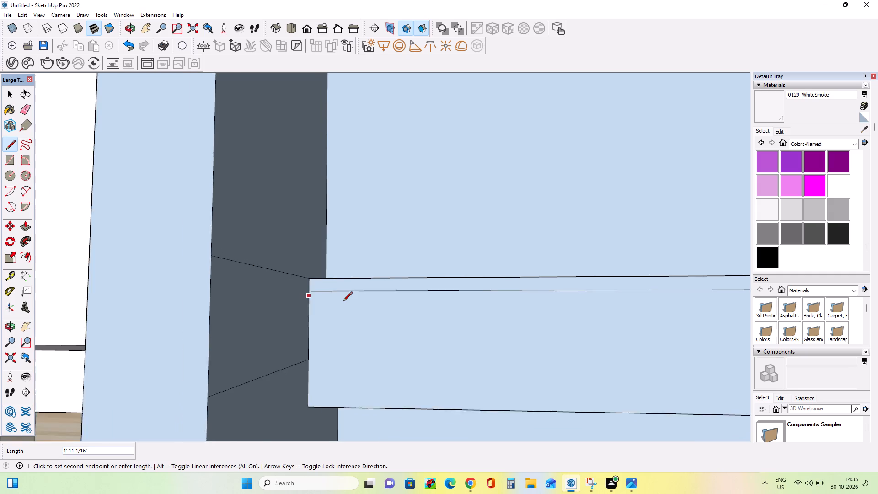
{"action": "scroll", "coordinate": [343, 302], "scroll_direction": "down", "scroll_amount": 8}
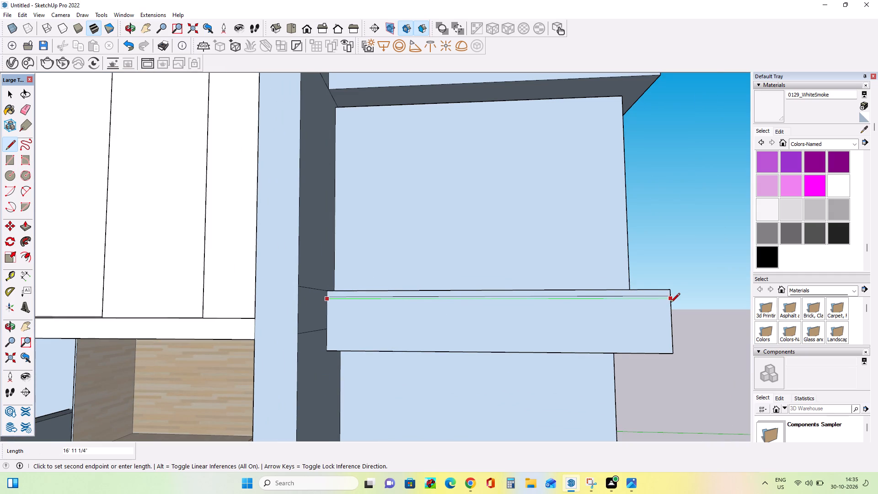
{"action": "scroll", "coordinate": [670, 301], "scroll_direction": "up", "scroll_amount": 3}
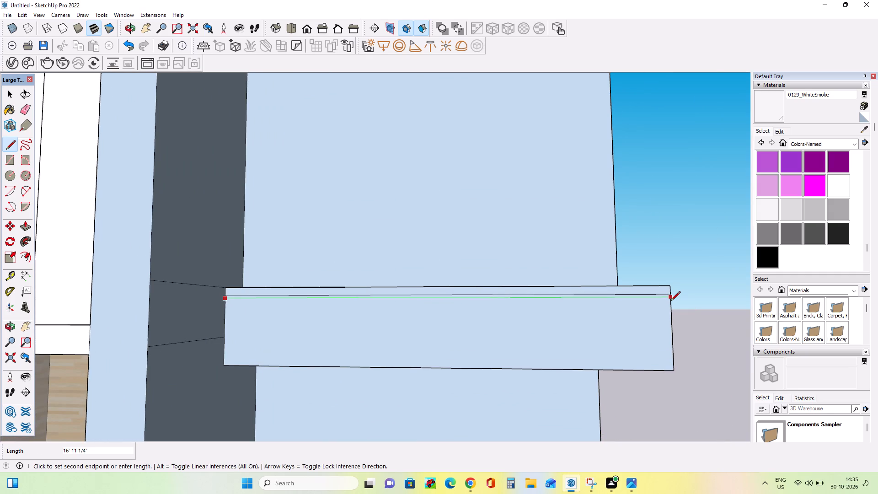
{"action": "scroll", "coordinate": [671, 301], "scroll_direction": "up", "scroll_amount": 6}
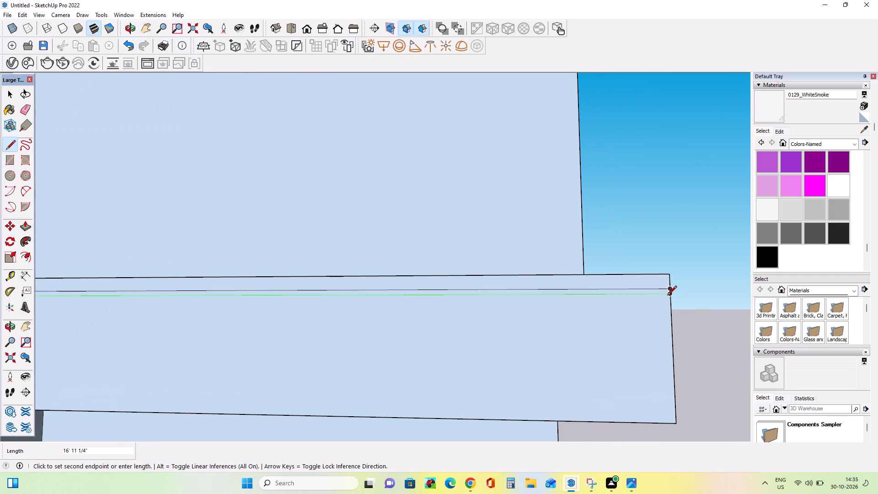
{"action": "left_click", "coordinate": [668, 295]}
Draw a third horizontal line about 16' 11 1/4" long across the lowest slab's front face, just below the second line.
{"action": "scroll", "coordinate": [683, 305], "scroll_direction": "down", "scroll_amount": 3}
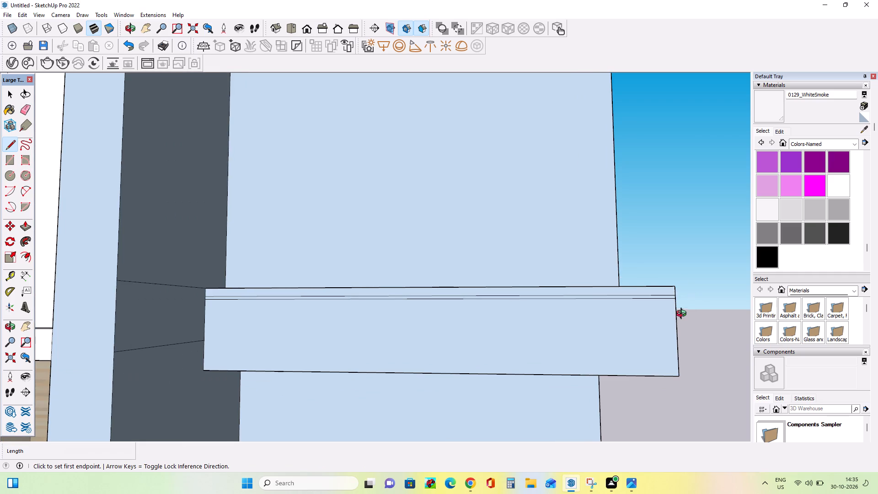
{"action": "middle_click_drag", "start_coordinate": [683, 315], "coordinate": [684, 322]}
{"action": "scroll", "coordinate": [193, 338], "scroll_direction": "up", "scroll_amount": 3}
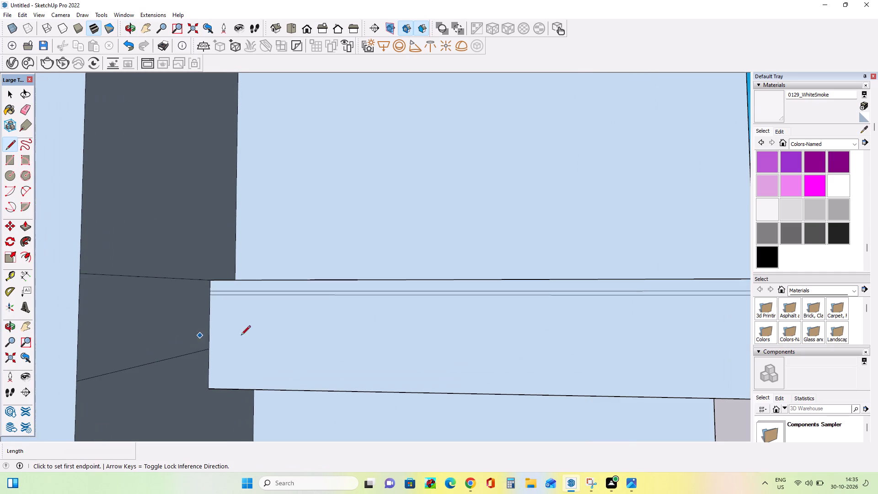
{"action": "left_click", "coordinate": [210, 301]}
{"action": "scroll", "coordinate": [255, 313], "scroll_direction": "down", "scroll_amount": 9}
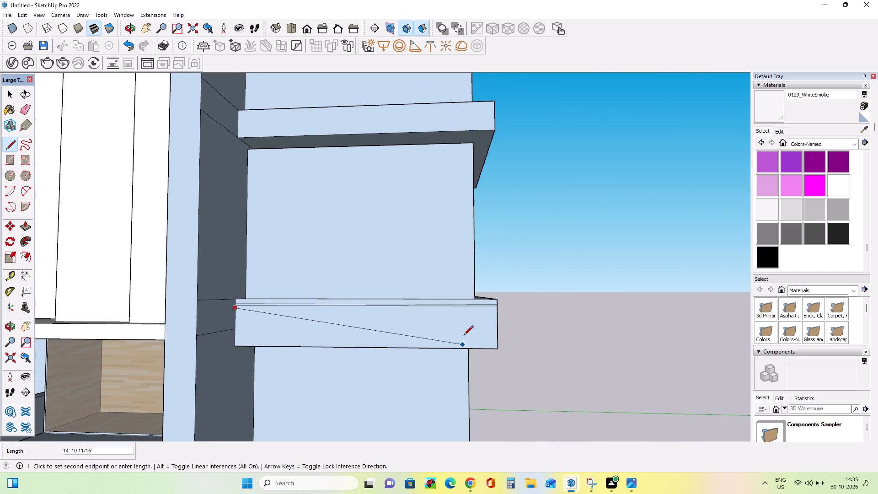
{"action": "scroll", "coordinate": [501, 314], "scroll_direction": "up", "scroll_amount": 7}
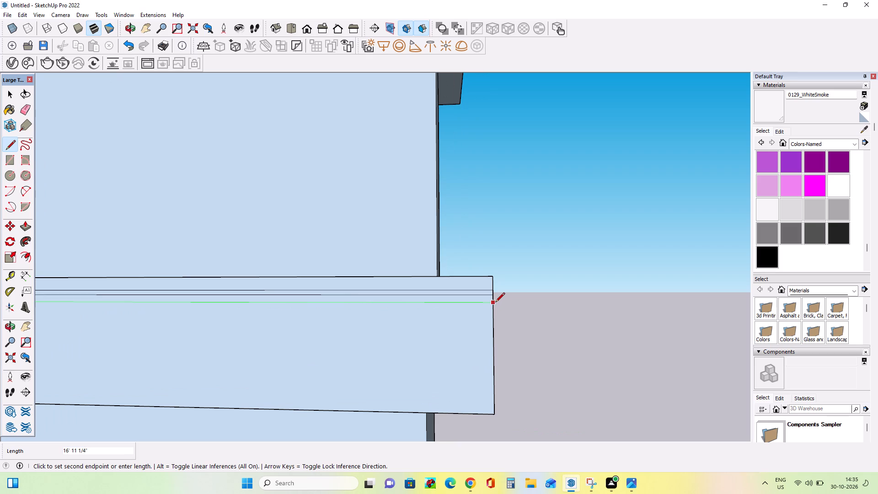
{"action": "left_click", "coordinate": [495, 303]}
Draw a fourth horizontal line about 16' 11 1/4" long closely below the third on the same front face.
{"action": "scroll", "coordinate": [502, 344], "scroll_direction": "down", "scroll_amount": 4}
{"action": "scroll", "coordinate": [128, 337], "scroll_direction": "up", "scroll_amount": 5}
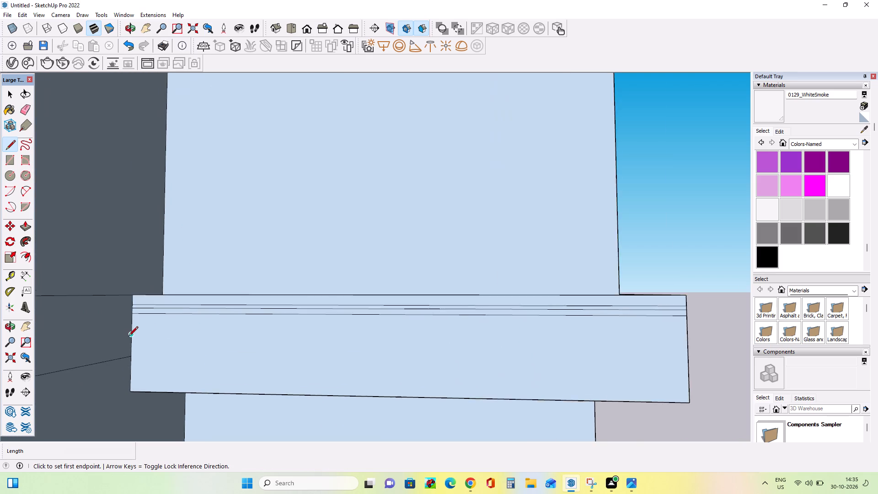
{"action": "scroll", "coordinate": [128, 337], "scroll_direction": "up", "scroll_amount": 6}
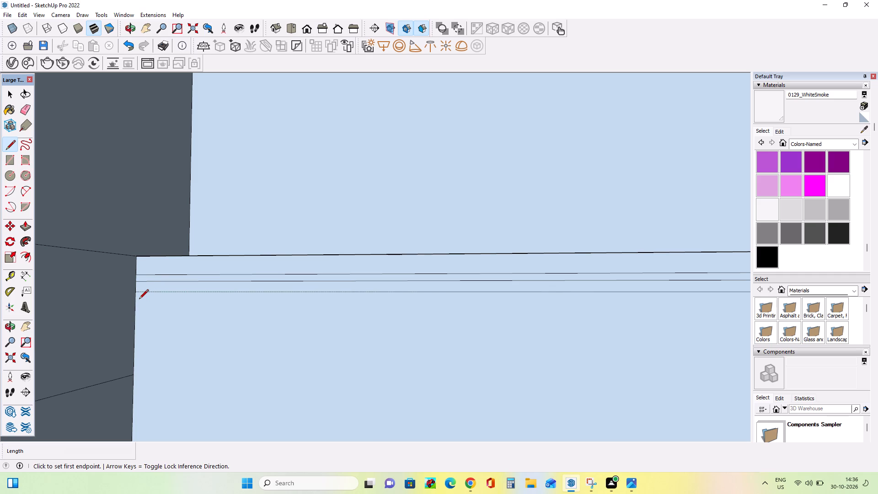
{"action": "left_click", "coordinate": [134, 299]}
{"action": "scroll", "coordinate": [177, 298], "scroll_direction": "down", "scroll_amount": 4}
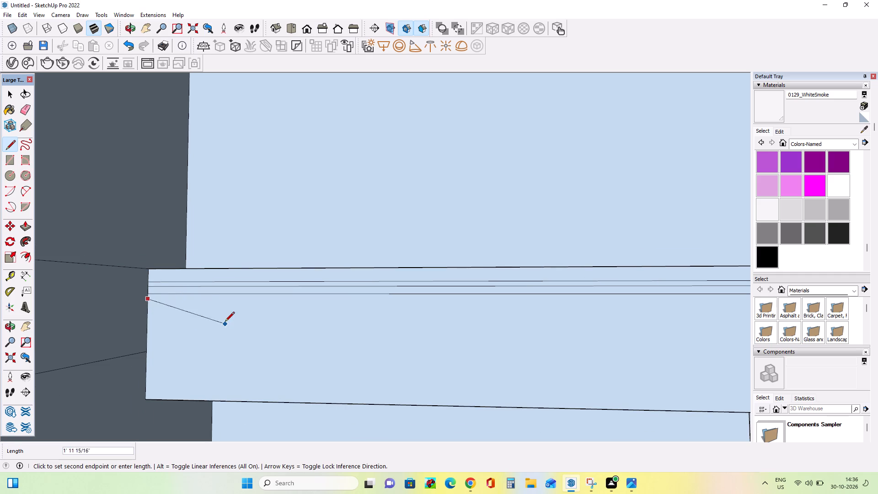
{"action": "scroll", "coordinate": [205, 304], "scroll_direction": "down", "scroll_amount": 8}
{"action": "scroll", "coordinate": [533, 306], "scroll_direction": "up", "scroll_amount": 3}
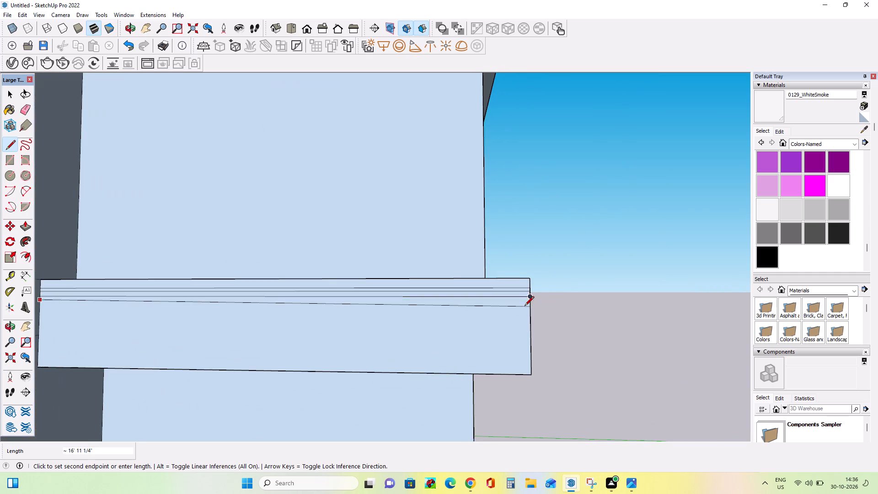
{"action": "scroll", "coordinate": [525, 306], "scroll_direction": "up", "scroll_amount": 2}
{"action": "left_click", "coordinate": [529, 301]}
{"action": "middle_click_drag", "start_coordinate": [562, 313], "coordinate": [568, 321]}
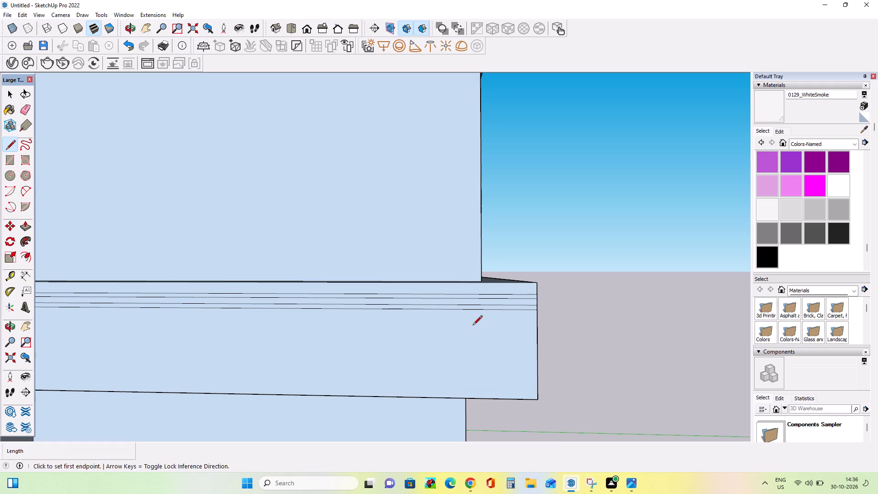
Draw another horizontal line about 16' 11 1/4" long between the slab's top edge and the uppermost existing line.
{"action": "scroll", "coordinate": [542, 292], "scroll_direction": "up", "scroll_amount": 3}
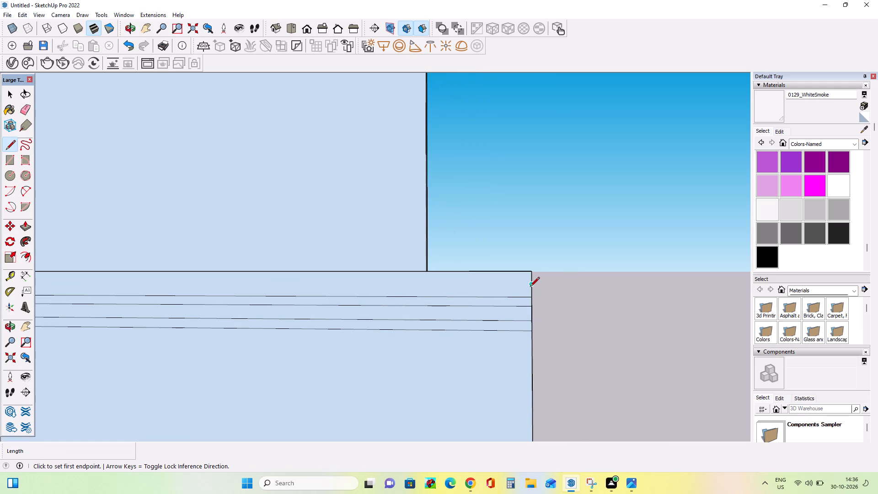
{"action": "left_click", "coordinate": [531, 288]}
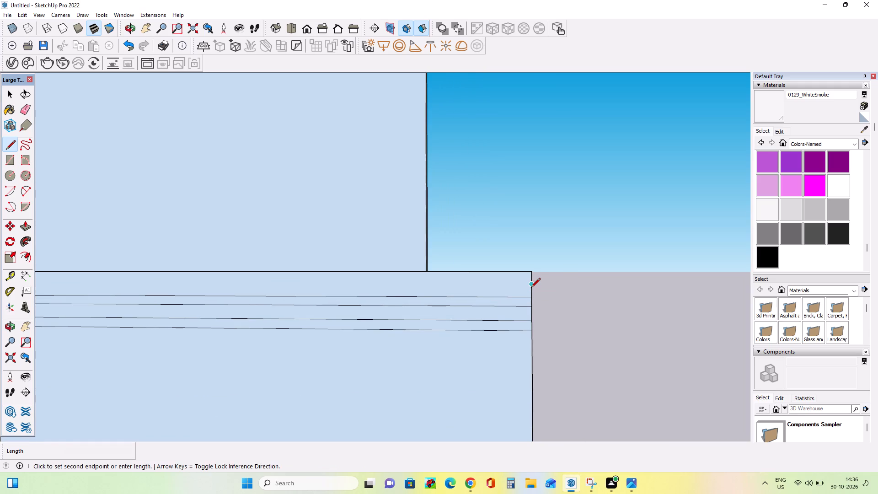
{"action": "scroll", "coordinate": [531, 289], "scroll_direction": "down", "scroll_amount": 8}
{"action": "scroll", "coordinate": [165, 274], "scroll_direction": "down", "scroll_amount": 8}
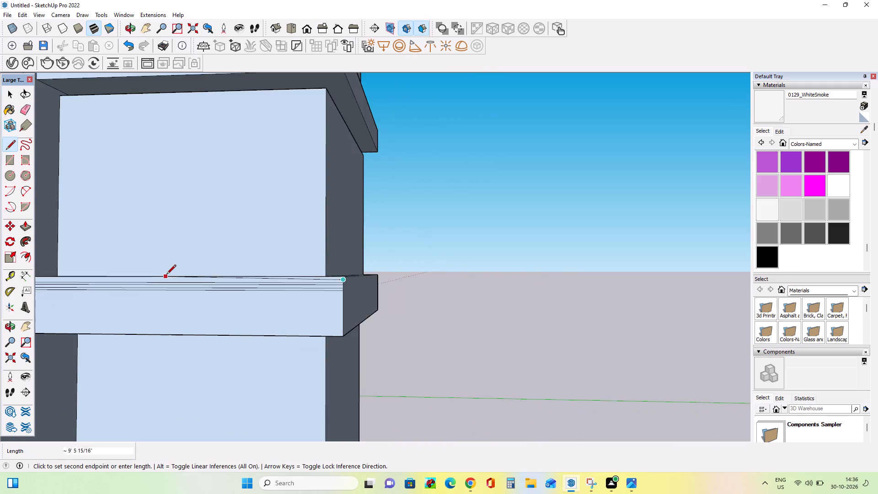
{"action": "scroll", "coordinate": [166, 275], "scroll_direction": "down", "scroll_amount": 3}
{"action": "scroll", "coordinate": [82, 281], "scroll_direction": "up", "scroll_amount": 12}
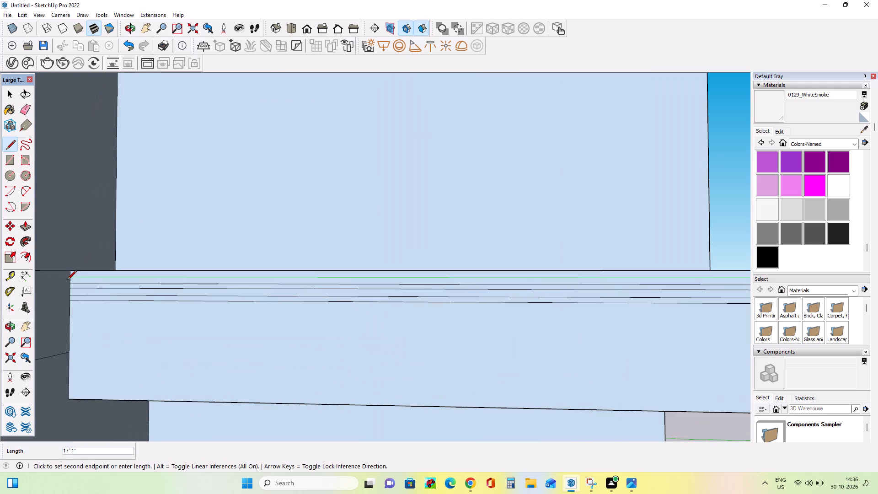
{"action": "left_click", "coordinate": [73, 277]}
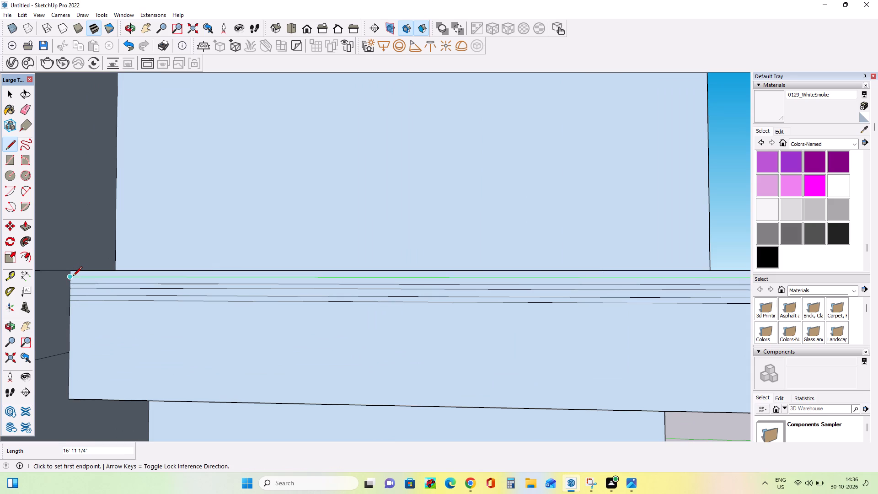
Push/Pull the middle of the five narrow strips on the slab's front face outward by about 5 7/16".
{"action": "scroll", "coordinate": [111, 327], "scroll_direction": "up", "scroll_amount": 2}
{"action": "middle_click", "coordinate": [111, 327]}
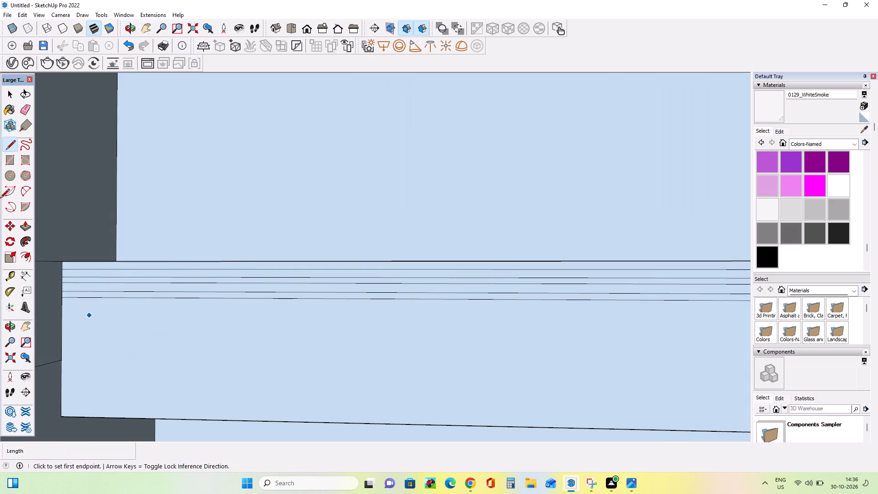
{"action": "left_click", "coordinate": [21, 229]}
{"action": "scroll", "coordinate": [166, 301], "scroll_direction": "up", "scroll_amount": 5}
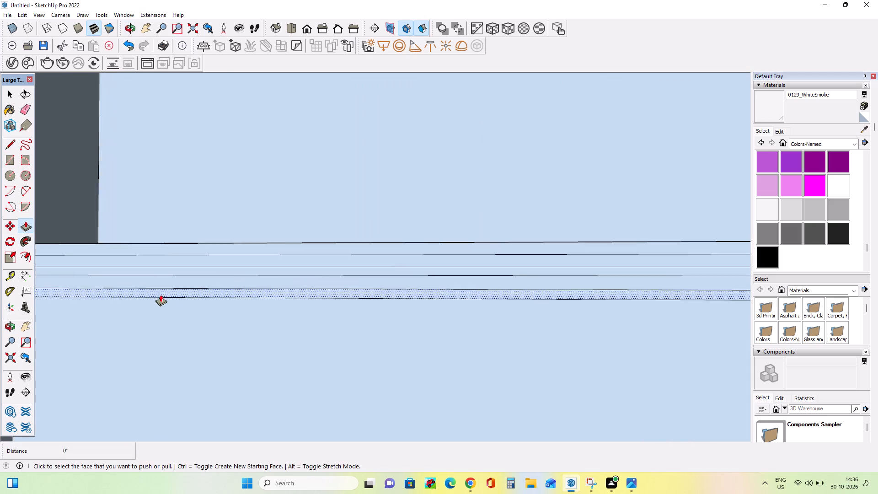
{"action": "scroll", "coordinate": [161, 295], "scroll_direction": "up", "scroll_amount": 1}
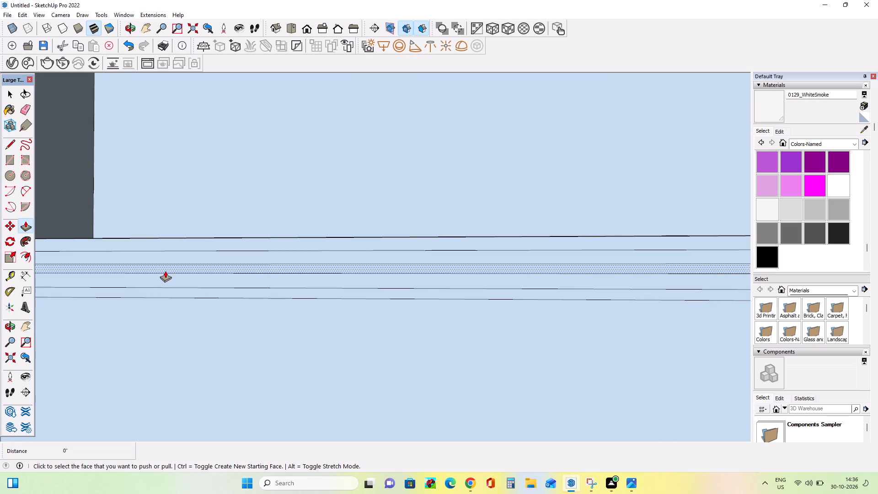
{"action": "left_click_drag", "start_coordinate": [169, 266], "coordinate": [185, 260]}
Push/Pull the lowest of the narrow strips on the slab's front face outward by about 2 1/2".
{"action": "scroll", "coordinate": [130, 288], "scroll_direction": "down", "scroll_amount": 2}
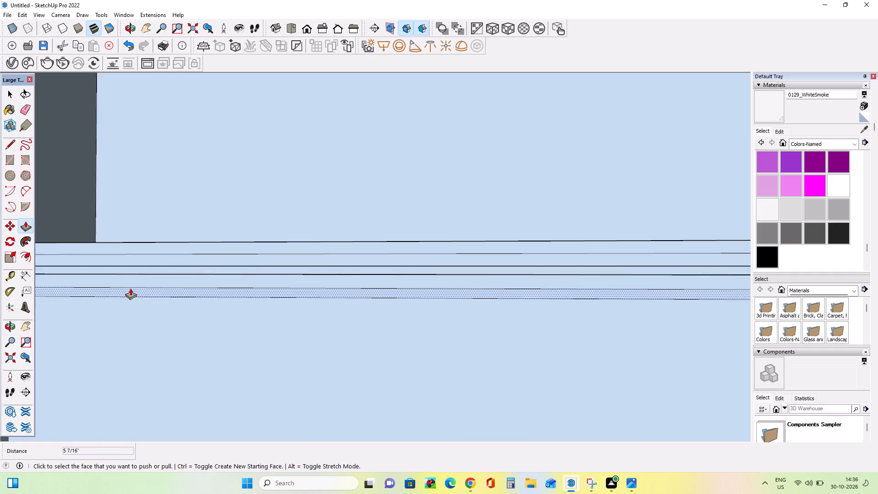
{"action": "scroll", "coordinate": [130, 288], "scroll_direction": "down", "scroll_amount": 8}
{"action": "middle_click_drag", "start_coordinate": [456, 342], "coordinate": [229, 350]}
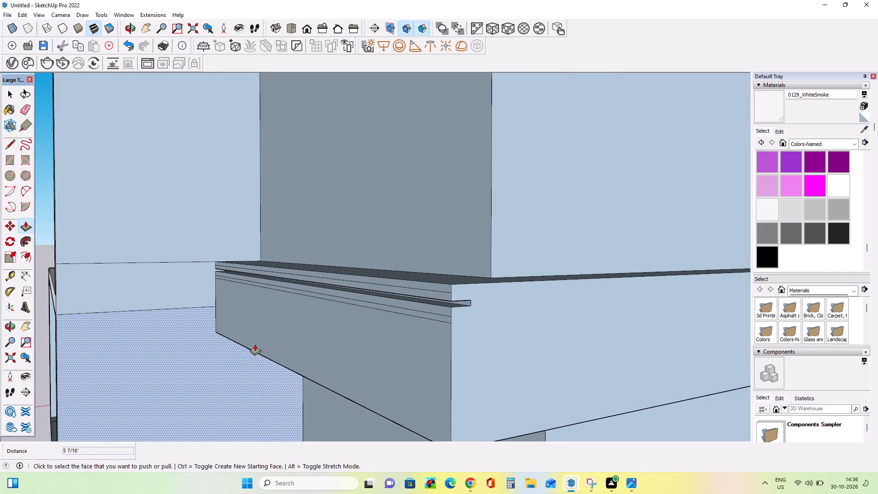
{"action": "scroll", "coordinate": [444, 324], "scroll_direction": "up", "scroll_amount": 3}
{"action": "left_click_drag", "start_coordinate": [448, 314], "coordinate": [460, 316]}
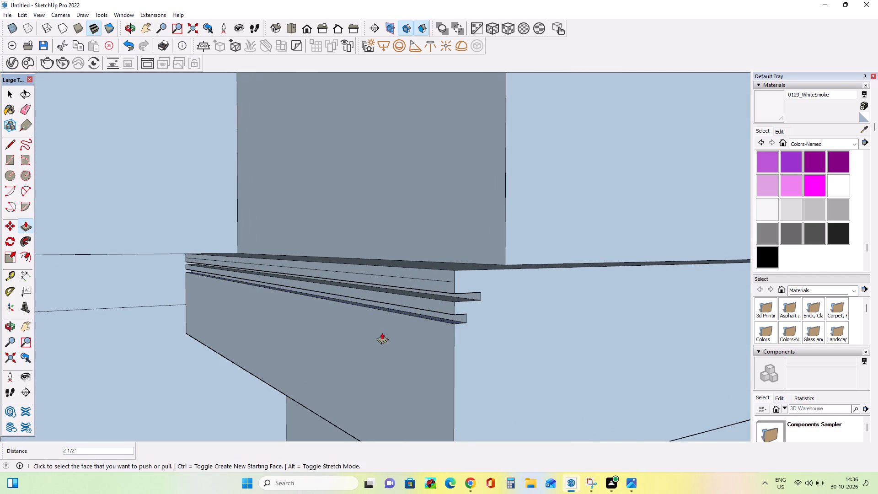
Push/Pull the narrow strip along the slab's top edge outward by about 1 15/16".
{"action": "middle_click_drag", "start_coordinate": [385, 333], "coordinate": [407, 332]}
{"action": "left_click_drag", "start_coordinate": [452, 276], "coordinate": [460, 277]}
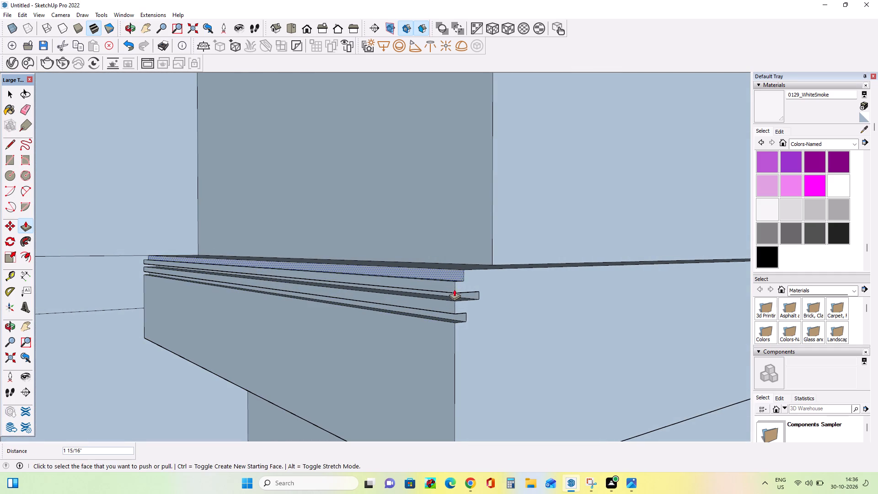
Adjust one of the narrow strips near the ribbed slab's top edge with Push/Pull.
{"action": "middle_click_drag", "start_coordinate": [397, 333], "coordinate": [503, 322]}
{"action": "scroll", "coordinate": [503, 322], "scroll_direction": "down", "scroll_amount": 11}
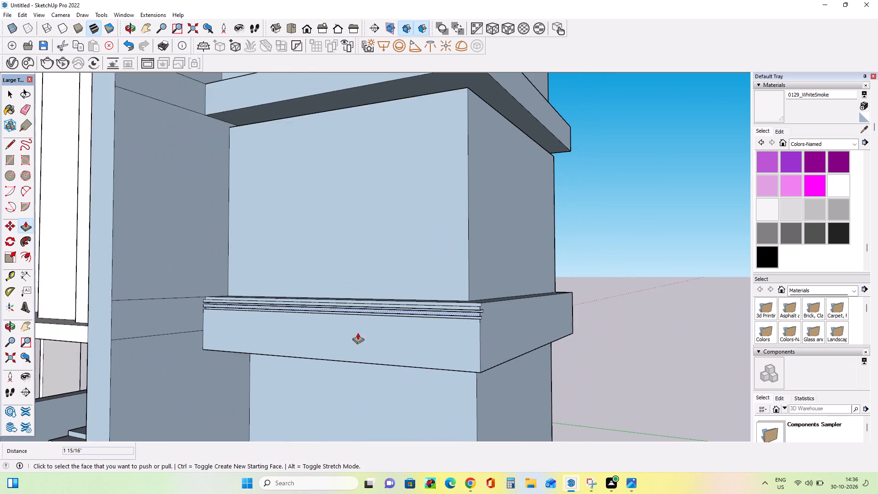
{"action": "middle_click_drag", "start_coordinate": [336, 333], "coordinate": [307, 351]}
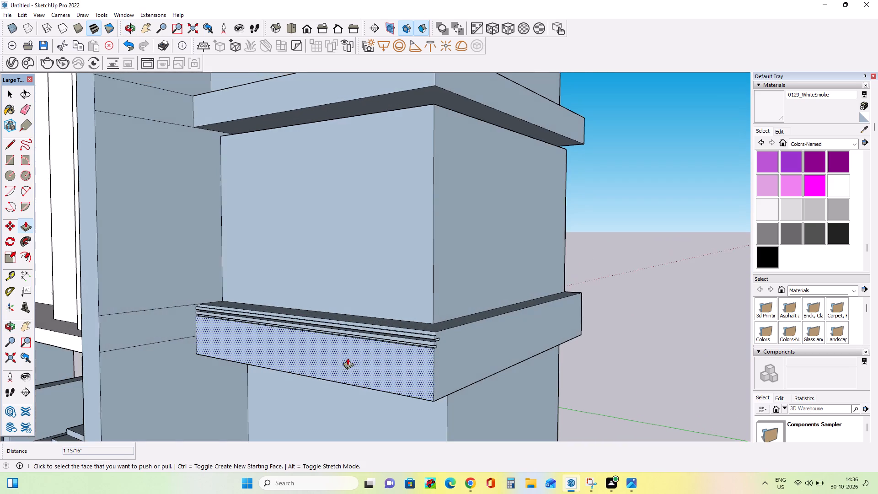
{"action": "scroll", "coordinate": [446, 327], "scroll_direction": "up", "scroll_amount": 7}
{"action": "left_click_drag", "start_coordinate": [429, 338], "coordinate": [428, 346]}
{"action": "middle_click_drag", "start_coordinate": [412, 374], "coordinate": [522, 326]}
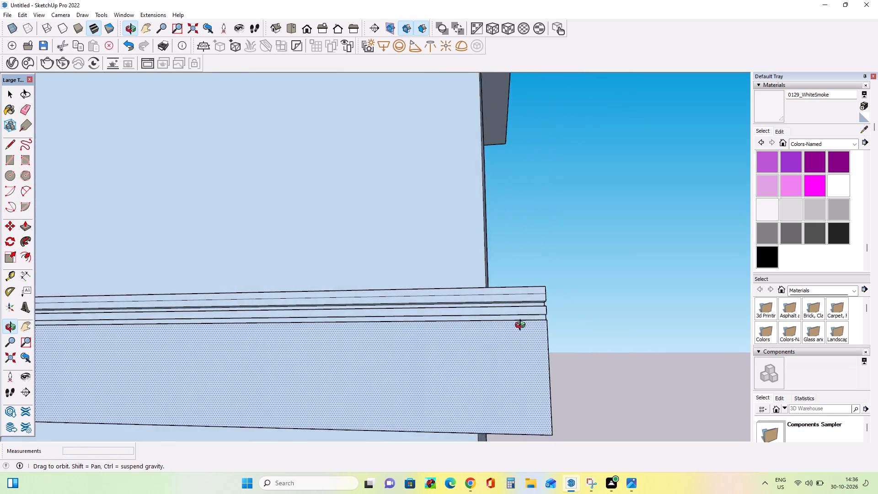
{"action": "middle_click_drag", "start_coordinate": [522, 326], "coordinate": [524, 329]}
{"action": "scroll", "coordinate": [523, 330], "scroll_direction": "down", "scroll_amount": 8}
{"action": "middle_click_drag", "start_coordinate": [518, 337], "coordinate": [522, 352]}
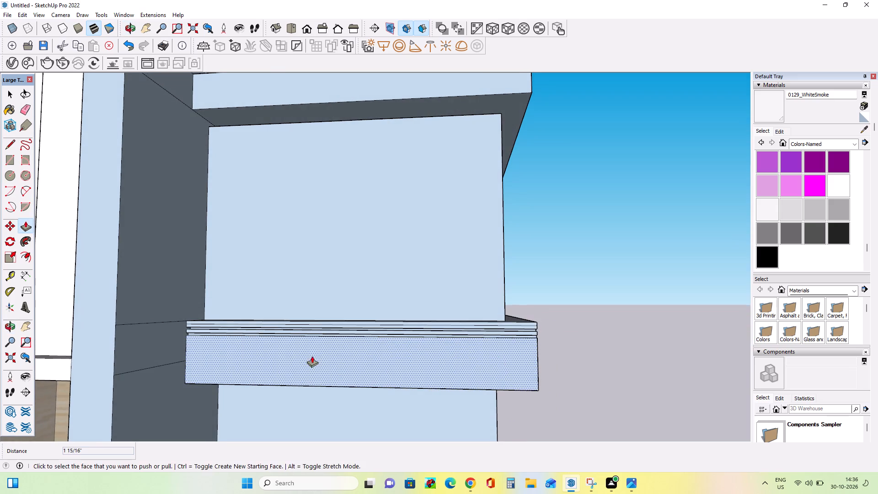
{"action": "middle_click_drag", "start_coordinate": [280, 345], "coordinate": [283, 353]}
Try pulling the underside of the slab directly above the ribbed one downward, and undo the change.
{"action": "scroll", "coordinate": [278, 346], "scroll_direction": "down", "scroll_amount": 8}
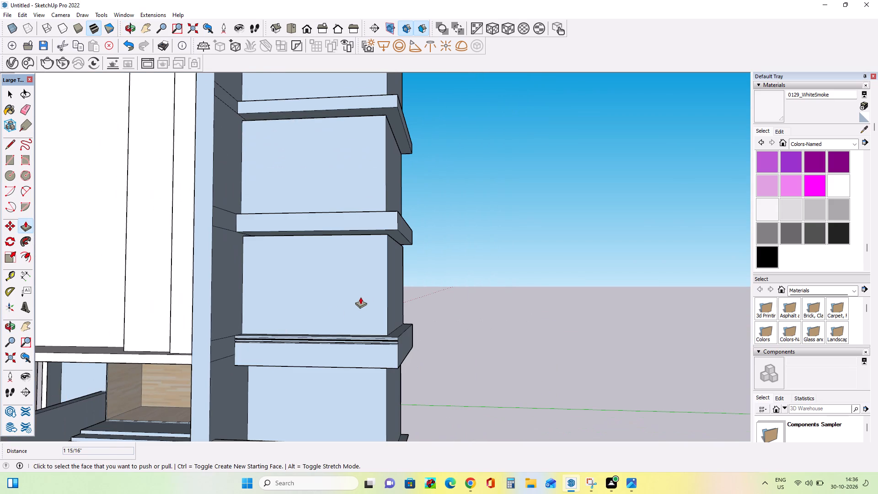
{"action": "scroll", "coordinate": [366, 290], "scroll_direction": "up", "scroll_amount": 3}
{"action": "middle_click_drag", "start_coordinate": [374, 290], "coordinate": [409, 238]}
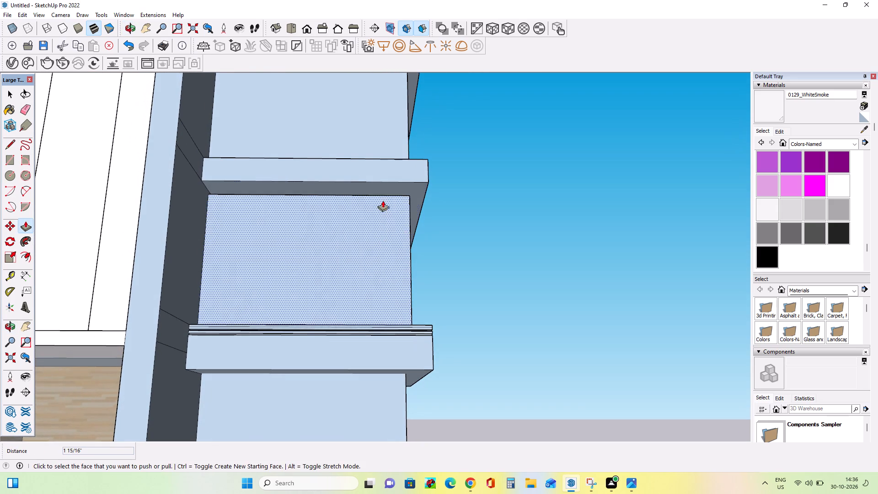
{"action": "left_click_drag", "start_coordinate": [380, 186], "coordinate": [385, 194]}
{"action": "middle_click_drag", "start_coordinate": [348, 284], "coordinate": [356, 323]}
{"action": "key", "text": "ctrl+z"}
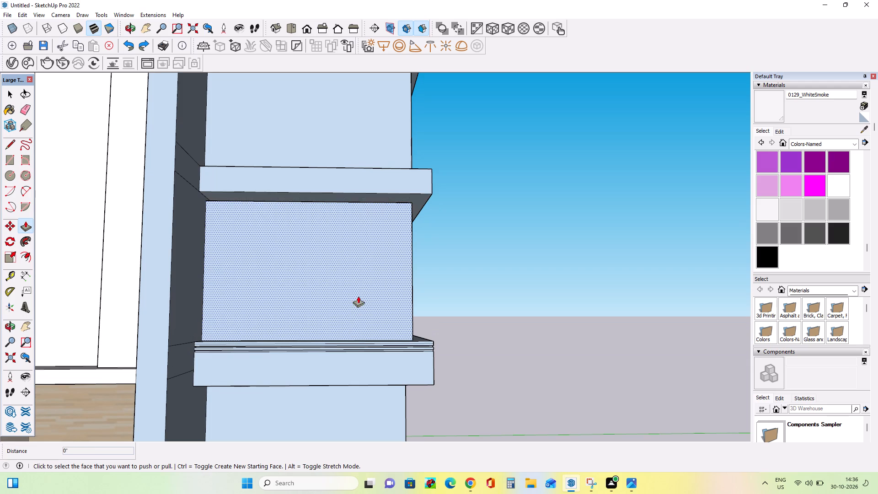
Push/Pull the underside of the slab directly above the ribbed one by about 2 1/4".
{"action": "middle_click_drag", "start_coordinate": [340, 185], "coordinate": [337, 195]}
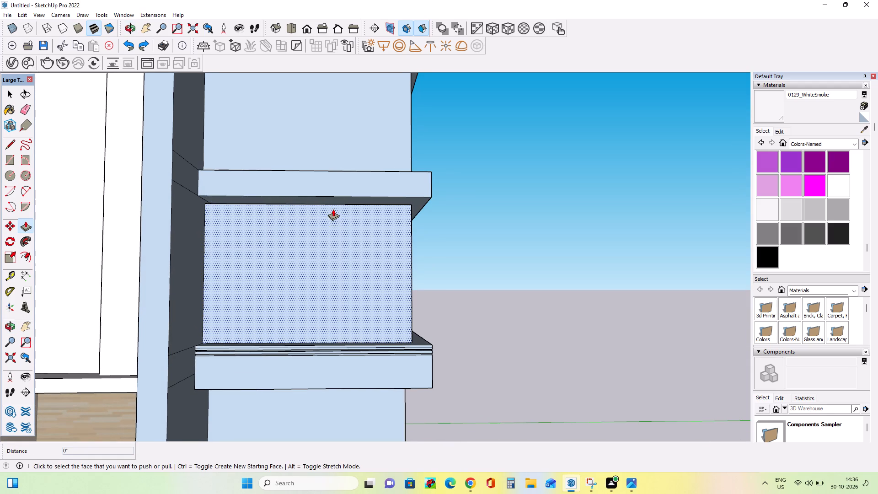
{"action": "middle_click_drag", "start_coordinate": [357, 246], "coordinate": [375, 217]}
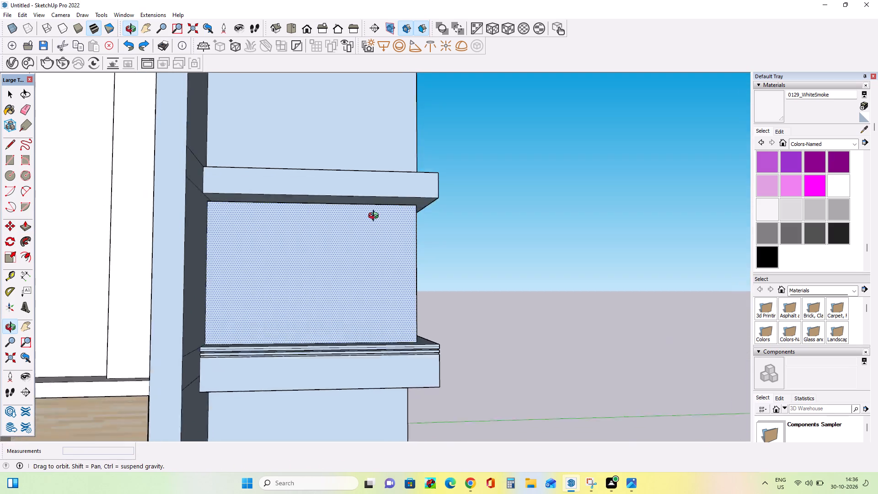
{"action": "middle_click_drag", "start_coordinate": [375, 217], "coordinate": [375, 206]}
{"action": "left_click", "coordinate": [371, 193]}
{"action": "middle_click_drag", "start_coordinate": [371, 273], "coordinate": [379, 294]}
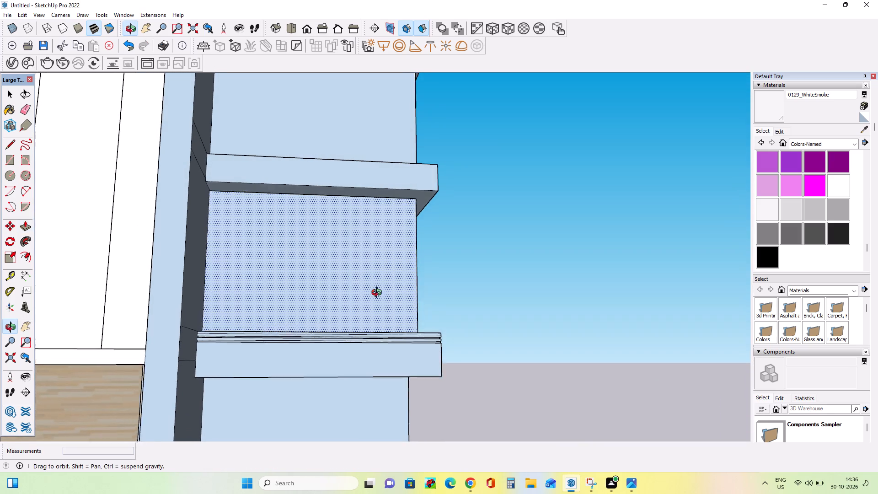
{"action": "middle_click_drag", "start_coordinate": [379, 294], "coordinate": [385, 332]}
{"action": "scroll", "coordinate": [262, 183], "scroll_direction": "up", "scroll_amount": 5}
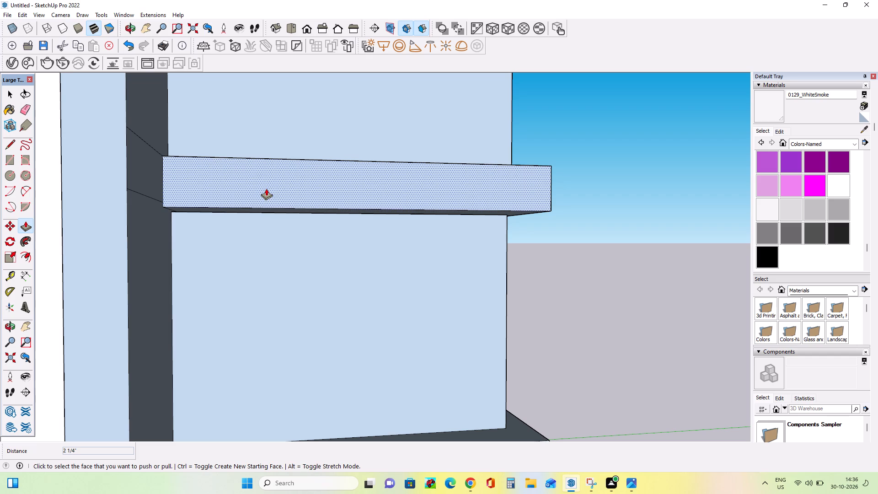
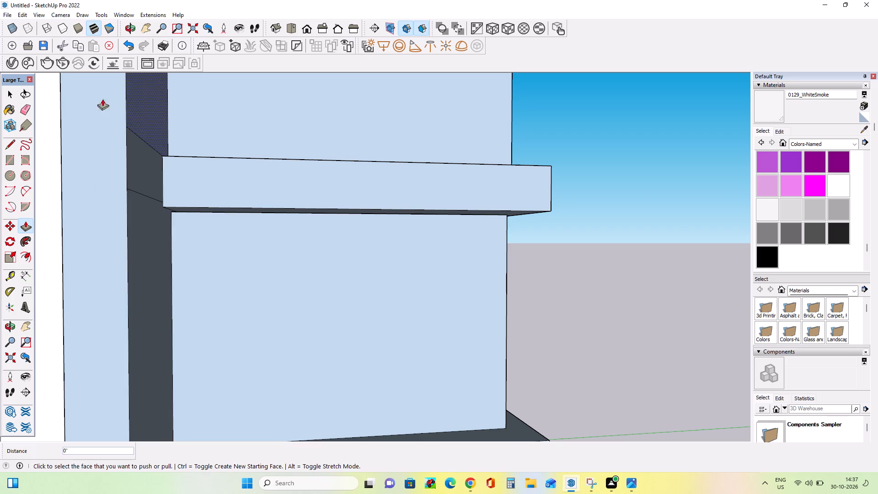
Draw a thin full-width rectangle on the front face of the slab above the ribbed one, just above its lower edge.
{"action": "left_click", "coordinate": [6, 146]}
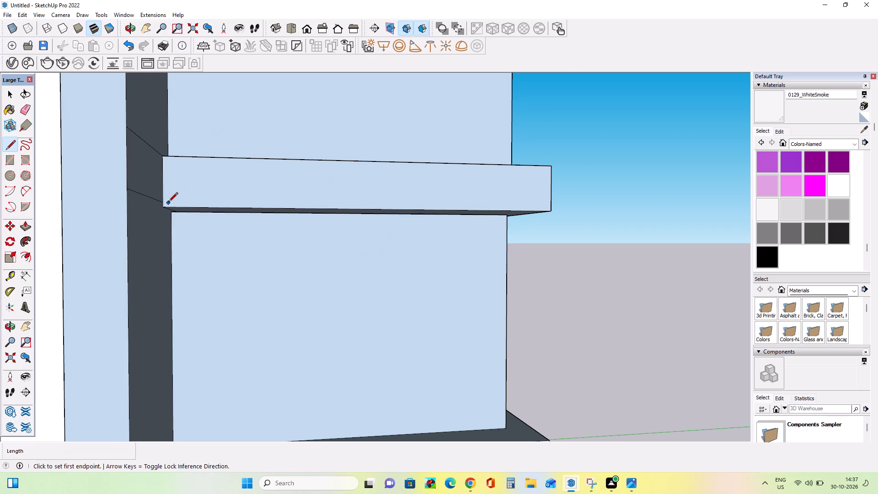
{"action": "scroll", "coordinate": [168, 203], "scroll_direction": "up", "scroll_amount": 3}
{"action": "left_click", "coordinate": [11, 160]}
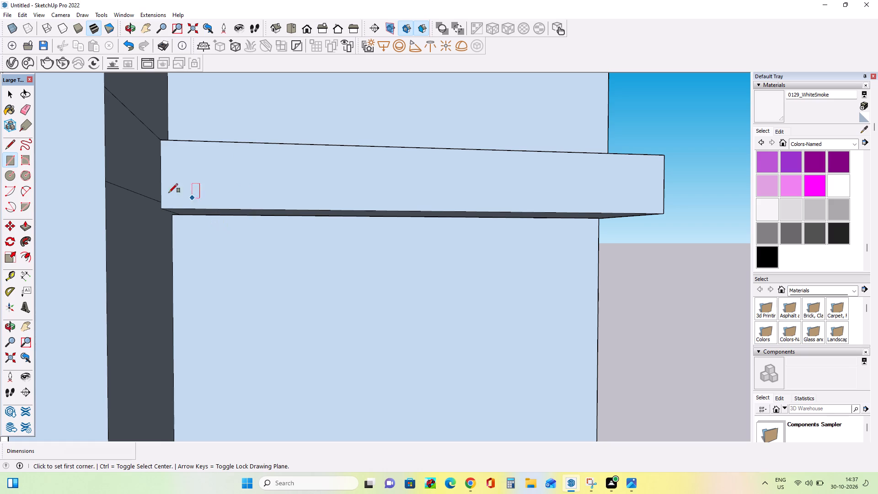
{"action": "scroll", "coordinate": [162, 204], "scroll_direction": "up", "scroll_amount": 5}
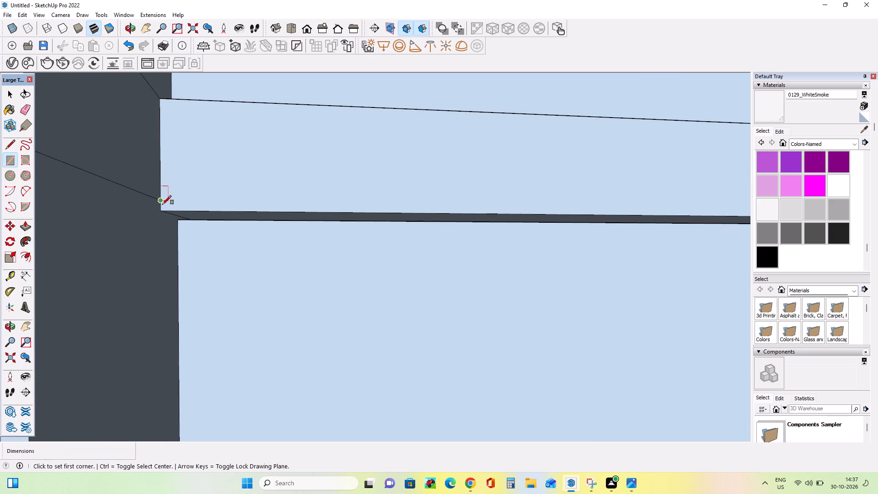
{"action": "scroll", "coordinate": [163, 204], "scroll_direction": "up", "scroll_amount": 3}
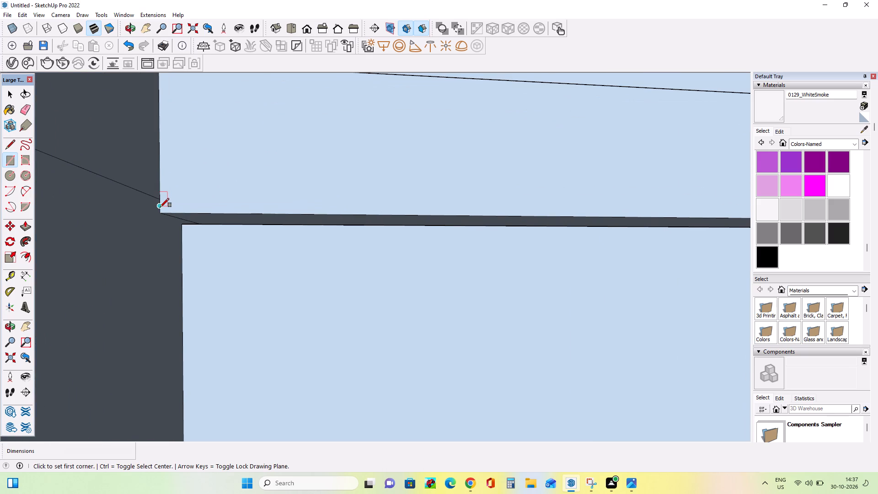
{"action": "left_click", "coordinate": [160, 207]}
{"action": "scroll", "coordinate": [206, 203], "scroll_direction": "down", "scroll_amount": 20}
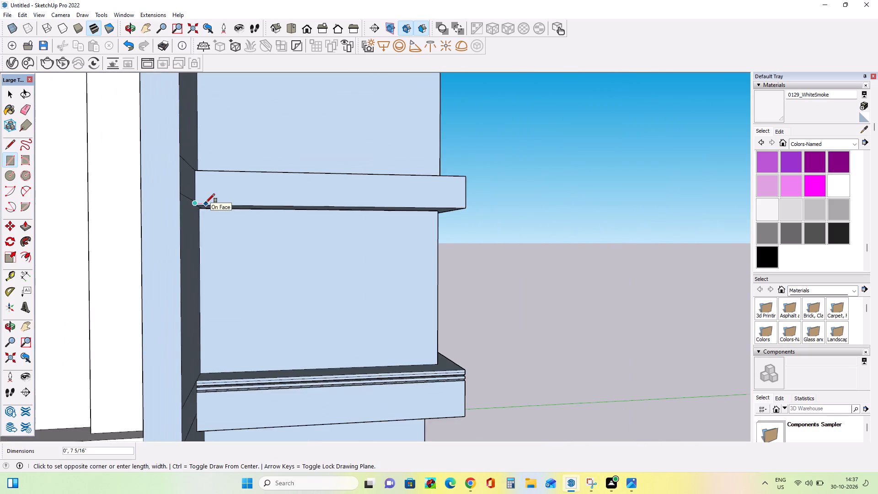
{"action": "scroll", "coordinate": [404, 201], "scroll_direction": "up", "scroll_amount": 12}
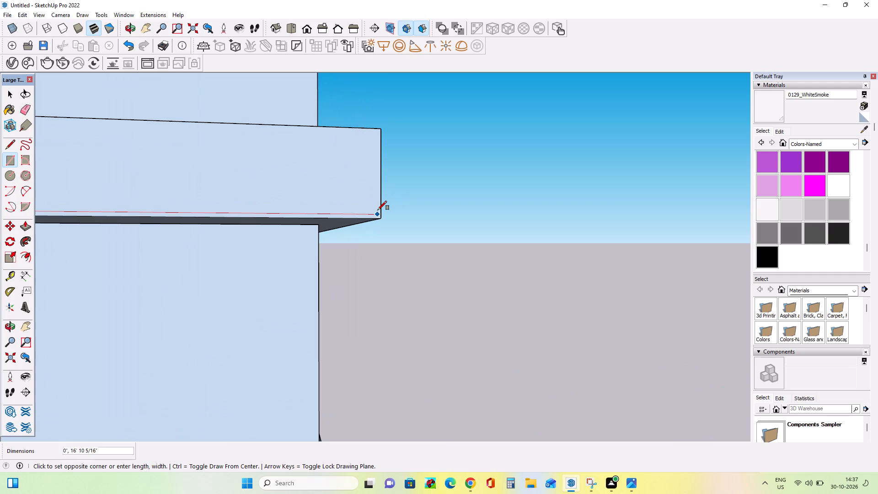
{"action": "left_click", "coordinate": [380, 208]}
{"action": "scroll", "coordinate": [421, 204], "scroll_direction": "down", "scroll_amount": 6}
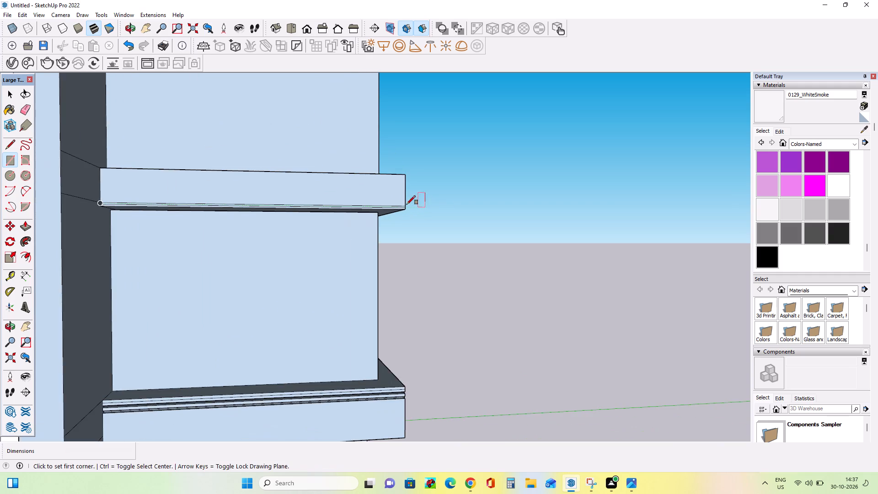
Draw a second thin rectangle, about 1 1/8" by 16' 11 1/4", across the same slab face just above the first.
{"action": "scroll", "coordinate": [402, 204], "scroll_direction": "up", "scroll_amount": 8}
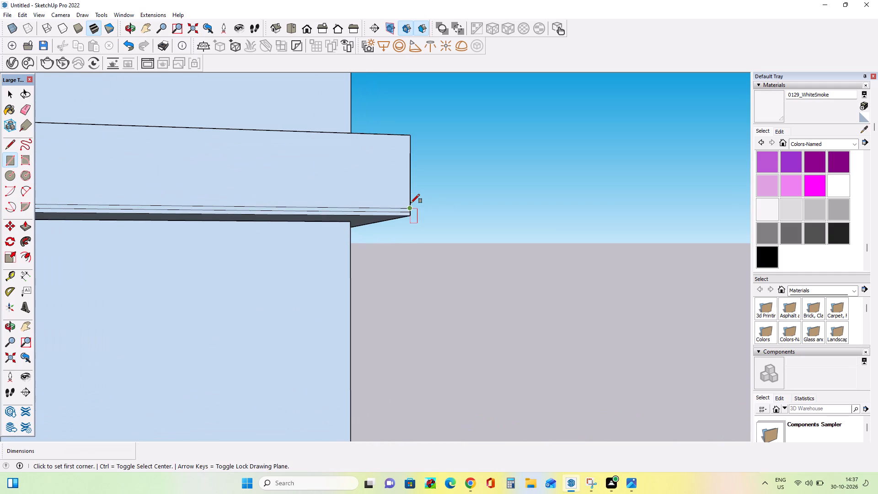
{"action": "scroll", "coordinate": [411, 203], "scroll_direction": "up", "scroll_amount": 4}
{"action": "left_click", "coordinate": [412, 203]}
{"action": "scroll", "coordinate": [403, 202], "scroll_direction": "down", "scroll_amount": 2}
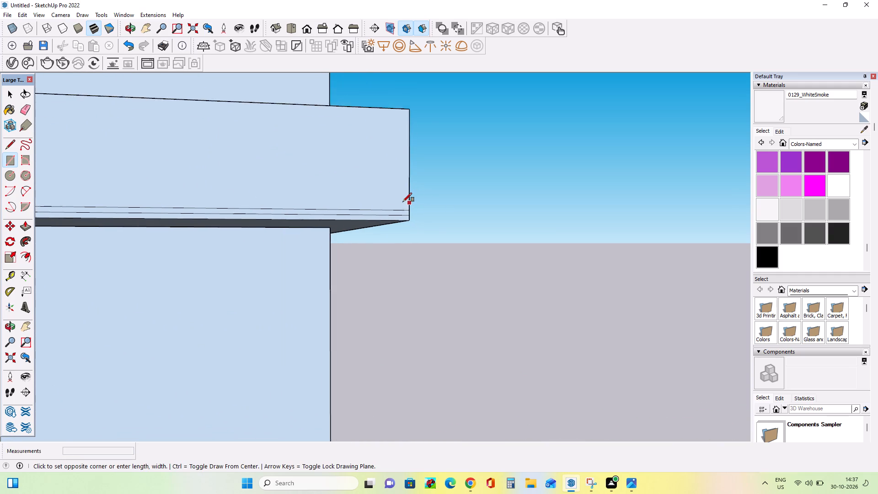
{"action": "scroll", "coordinate": [403, 202], "scroll_direction": "down", "scroll_amount": 15}
{"action": "scroll", "coordinate": [207, 197], "scroll_direction": "up", "scroll_amount": 7}
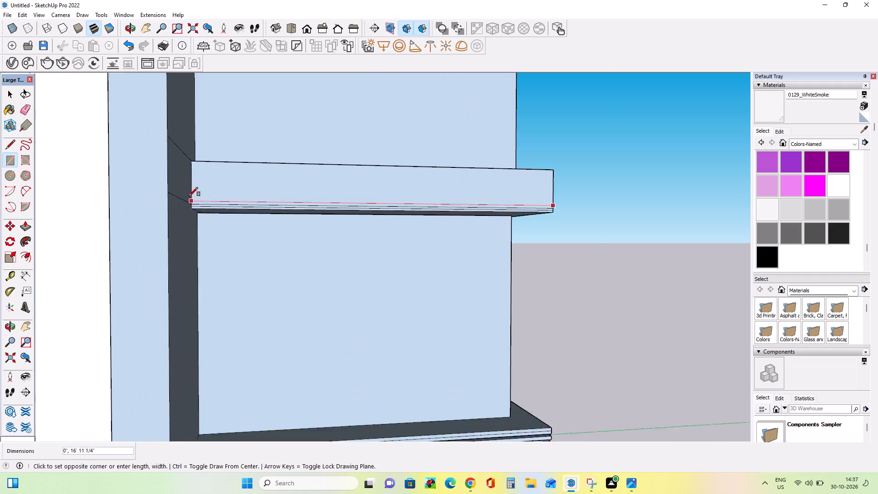
{"action": "scroll", "coordinate": [189, 196], "scroll_direction": "up", "scroll_amount": 9}
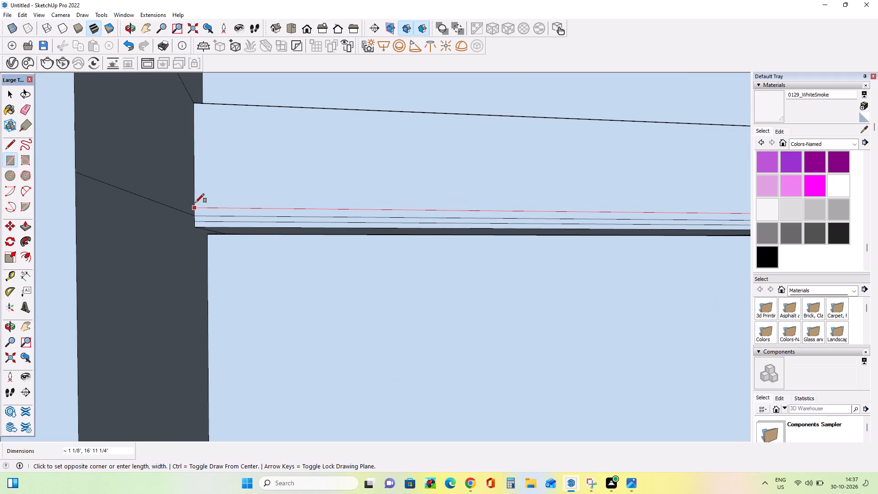
{"action": "scroll", "coordinate": [197, 200], "scroll_direction": "up", "scroll_amount": 3}
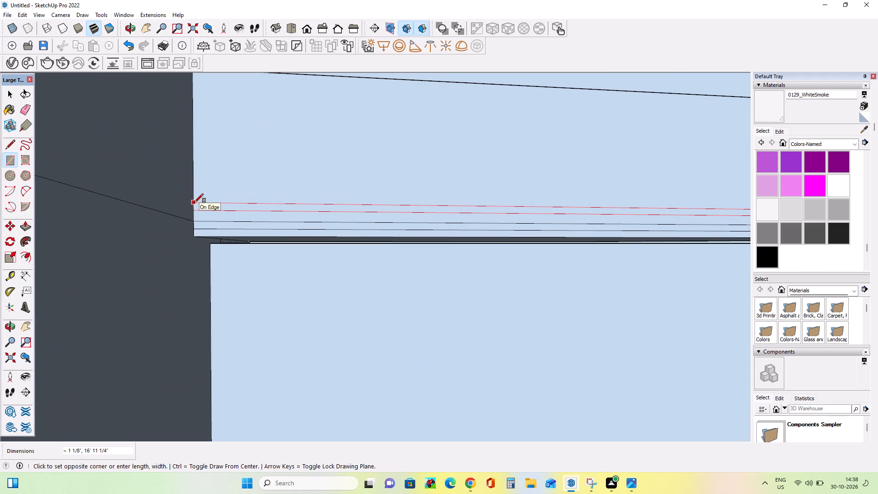
{"action": "left_click", "coordinate": [194, 203]}
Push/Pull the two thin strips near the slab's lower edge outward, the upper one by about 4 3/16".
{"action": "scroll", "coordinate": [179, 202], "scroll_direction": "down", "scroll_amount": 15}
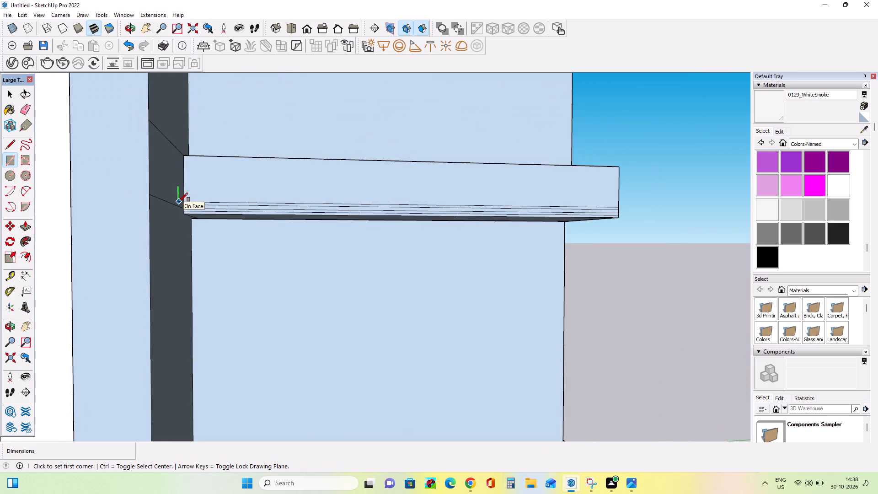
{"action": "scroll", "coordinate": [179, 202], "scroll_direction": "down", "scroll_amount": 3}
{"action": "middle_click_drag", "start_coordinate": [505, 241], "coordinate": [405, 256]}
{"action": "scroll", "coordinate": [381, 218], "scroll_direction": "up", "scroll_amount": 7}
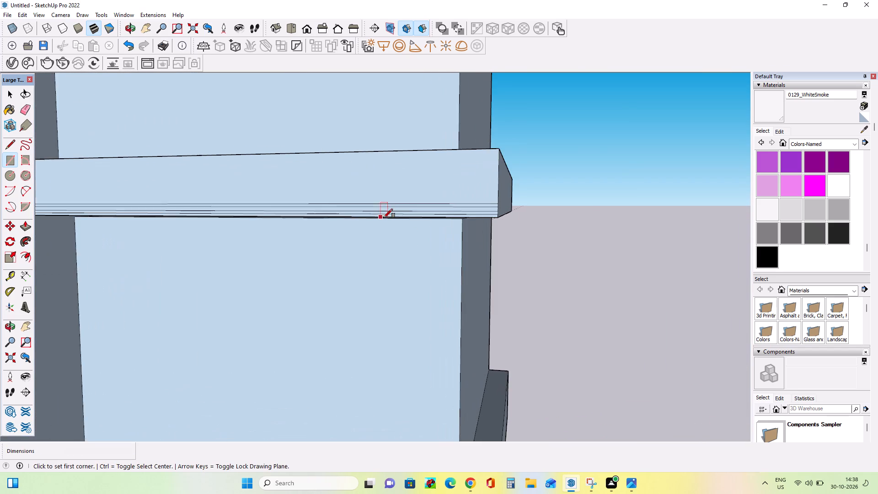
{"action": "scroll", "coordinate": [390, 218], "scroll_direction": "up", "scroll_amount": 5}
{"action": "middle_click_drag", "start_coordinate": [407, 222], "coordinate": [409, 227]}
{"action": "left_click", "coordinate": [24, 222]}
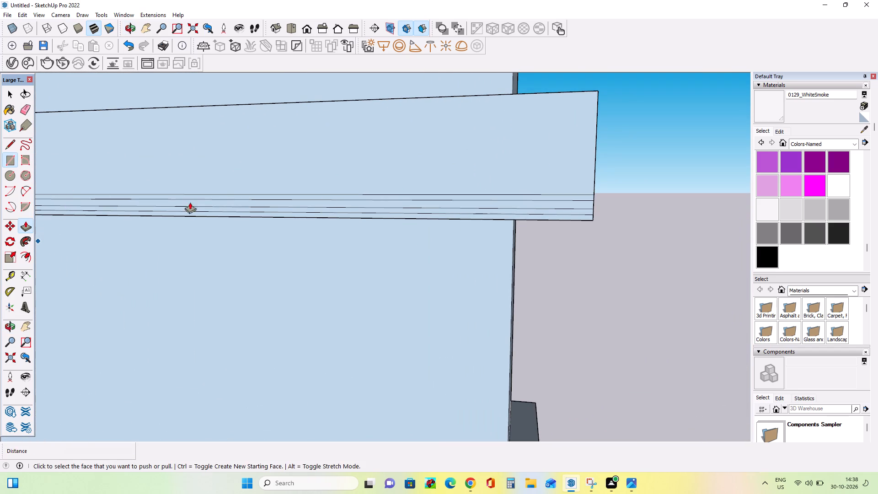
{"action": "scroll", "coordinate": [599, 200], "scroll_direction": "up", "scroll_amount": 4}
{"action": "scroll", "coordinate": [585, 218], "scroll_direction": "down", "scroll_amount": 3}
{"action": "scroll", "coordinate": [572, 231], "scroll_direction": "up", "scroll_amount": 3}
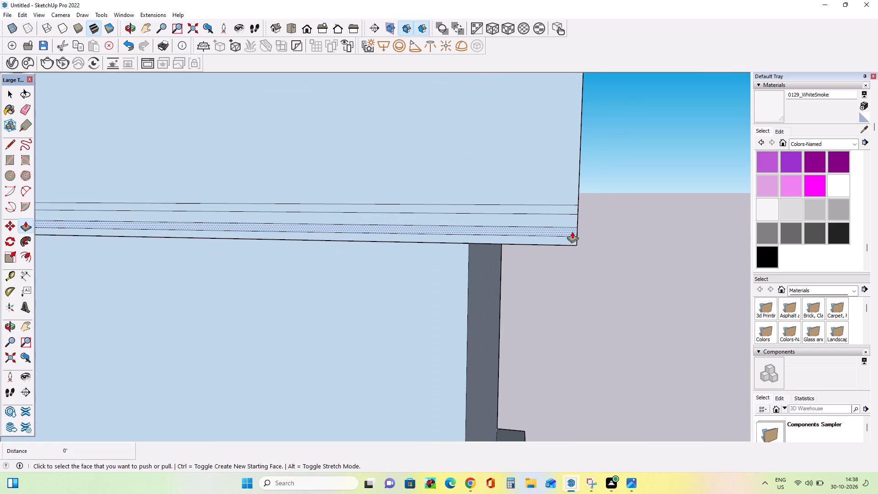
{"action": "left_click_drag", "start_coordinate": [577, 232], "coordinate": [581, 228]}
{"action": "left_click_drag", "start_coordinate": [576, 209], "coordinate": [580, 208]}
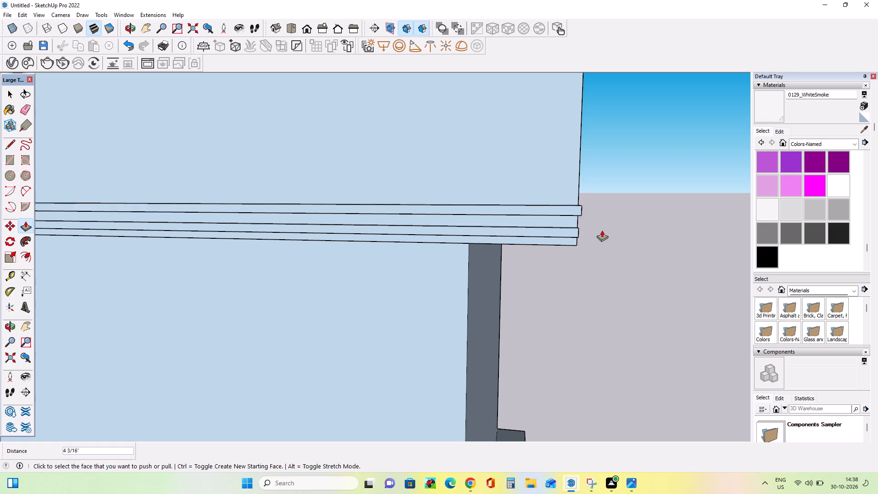
Push both projecting strips back in behind the slab's front face as grooves, moving the lower one about 3".
{"action": "middle_click_drag", "start_coordinate": [603, 231], "coordinate": [450, 255]}
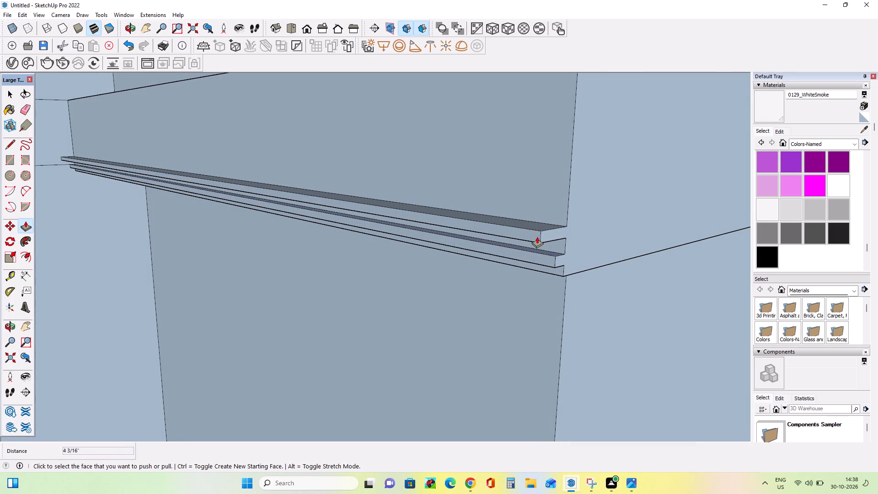
{"action": "left_click_drag", "start_coordinate": [537, 236], "coordinate": [571, 231]}
{"action": "left_click_drag", "start_coordinate": [547, 262], "coordinate": [573, 232]}
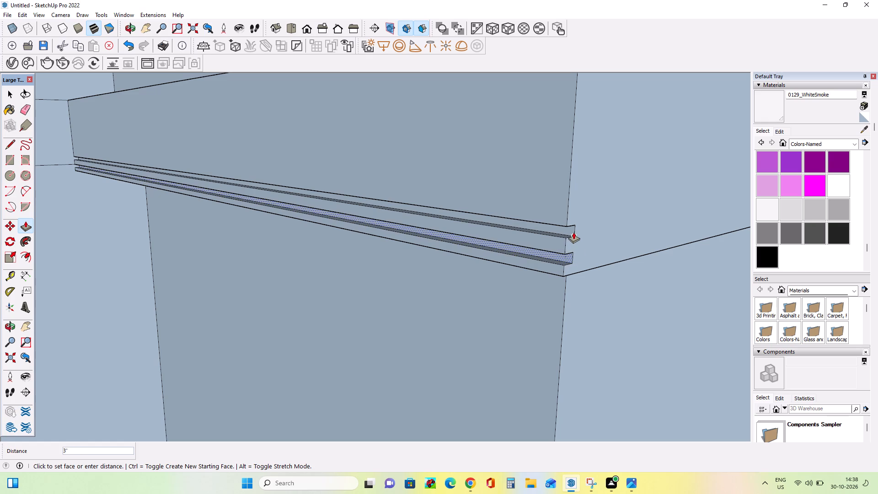
{"action": "left_click_drag", "start_coordinate": [573, 232], "coordinate": [573, 230]}
Examine the strips on both projecting slabs from several angles and compare the two slab edges.
{"action": "middle_click_drag", "start_coordinate": [457, 265], "coordinate": [535, 258]}
{"action": "scroll", "coordinate": [535, 258], "scroll_direction": "down", "scroll_amount": 10}
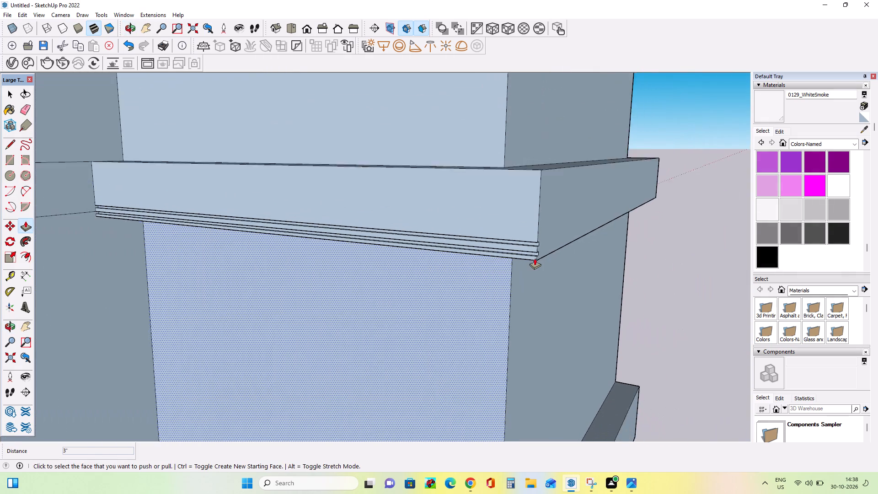
{"action": "scroll", "coordinate": [535, 258], "scroll_direction": "down", "scroll_amount": 6}
{"action": "middle_click_drag", "start_coordinate": [448, 259], "coordinate": [473, 239]}
{"action": "scroll", "coordinate": [473, 239], "scroll_direction": "up", "scroll_amount": 3}
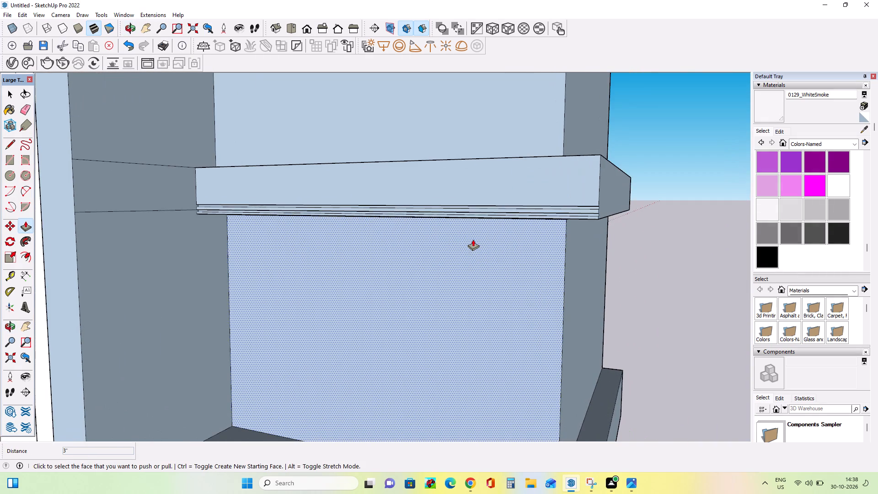
{"action": "scroll", "coordinate": [473, 239], "scroll_direction": "down", "scroll_amount": 11}
{"action": "scroll", "coordinate": [487, 393], "scroll_direction": "up", "scroll_amount": 4}
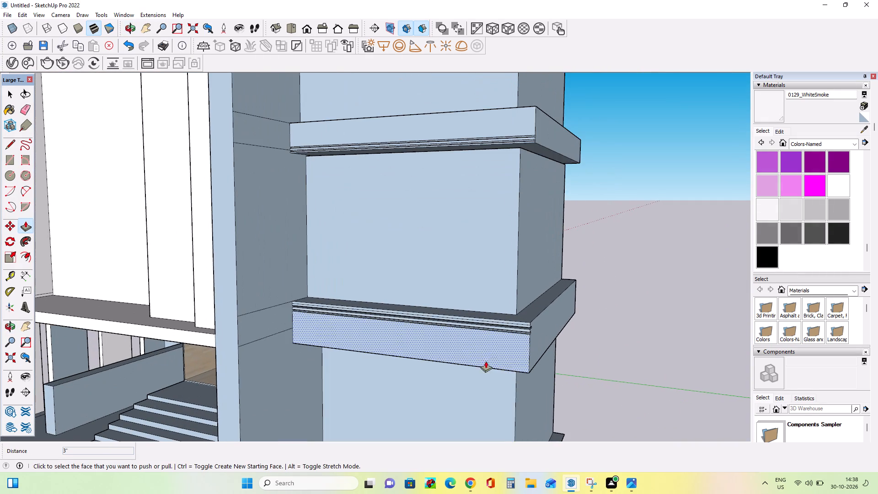
{"action": "middle_click_drag", "start_coordinate": [490, 339], "coordinate": [502, 316]}
{"action": "scroll", "coordinate": [503, 314], "scroll_direction": "up", "scroll_amount": 3}
{"action": "scroll", "coordinate": [503, 314], "scroll_direction": "down", "scroll_amount": 4}
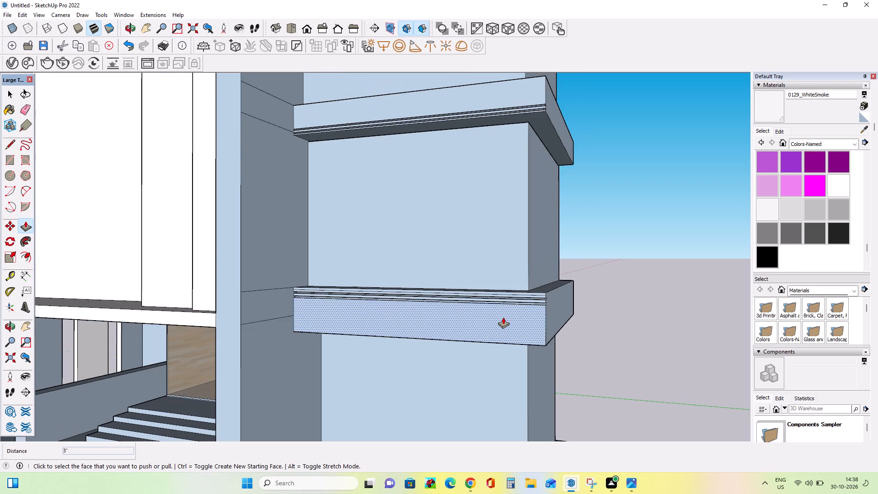
{"action": "middle_click_drag", "start_coordinate": [546, 117], "coordinate": [548, 180]}
{"action": "scroll", "coordinate": [534, 184], "scroll_direction": "up", "scroll_amount": 3}
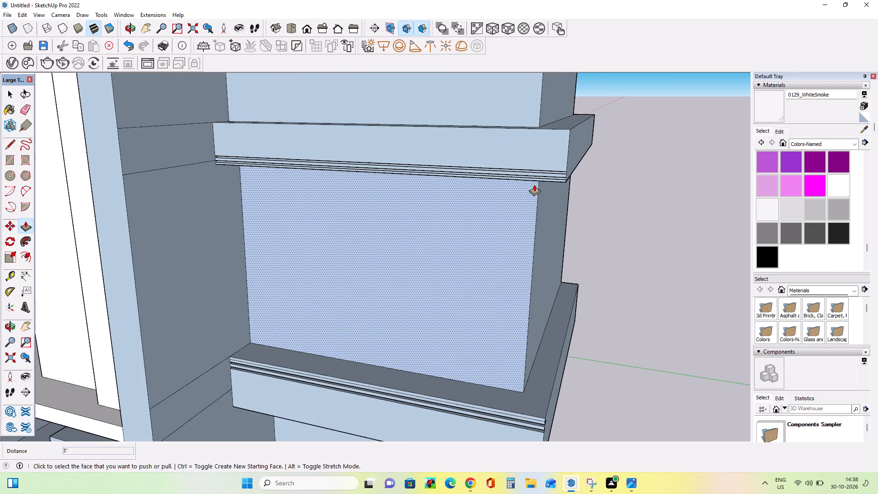
Push/Pull the top face of the lower ribbed slab down by about 1 3/16".
{"action": "middle_click_drag", "start_coordinate": [521, 276], "coordinate": [542, 244]}
{"action": "scroll", "coordinate": [521, 455], "scroll_direction": "up", "scroll_amount": 5}
{"action": "middle_click_drag", "start_coordinate": [521, 409], "coordinate": [521, 408]}
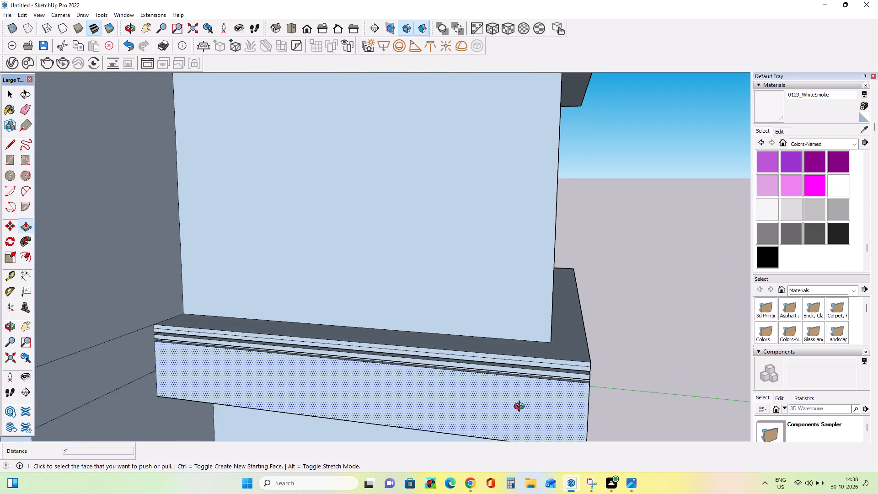
{"action": "middle_click_drag", "start_coordinate": [521, 408], "coordinate": [508, 327]}
{"action": "scroll", "coordinate": [557, 295], "scroll_direction": "up", "scroll_amount": 7}
{"action": "middle_click_drag", "start_coordinate": [558, 299], "coordinate": [545, 308]}
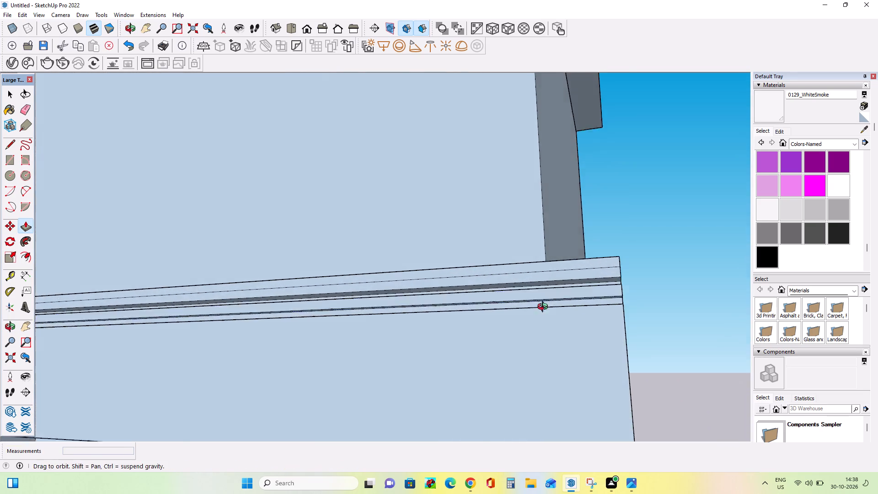
{"action": "middle_click_drag", "start_coordinate": [545, 308], "coordinate": [447, 334]}
{"action": "middle_click_drag", "start_coordinate": [549, 295], "coordinate": [544, 305]}
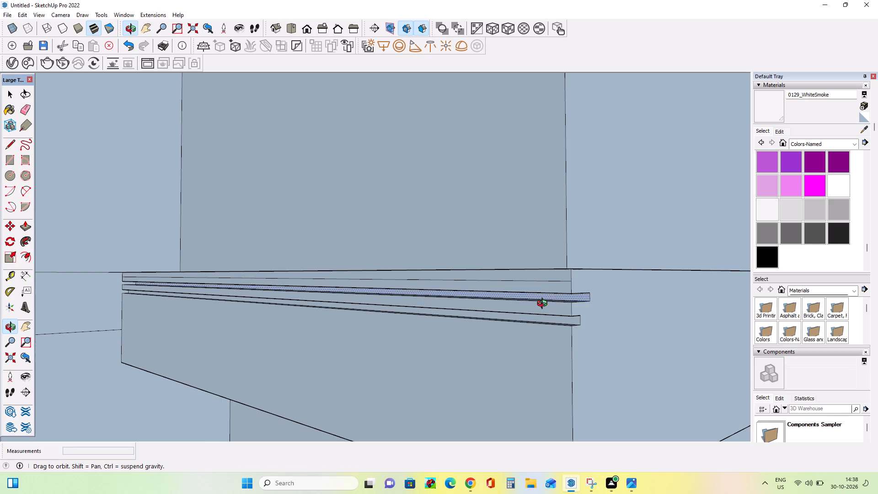
{"action": "middle_click_drag", "start_coordinate": [544, 305], "coordinate": [553, 242]}
{"action": "middle_click_drag", "start_coordinate": [559, 287], "coordinate": [582, 392]}
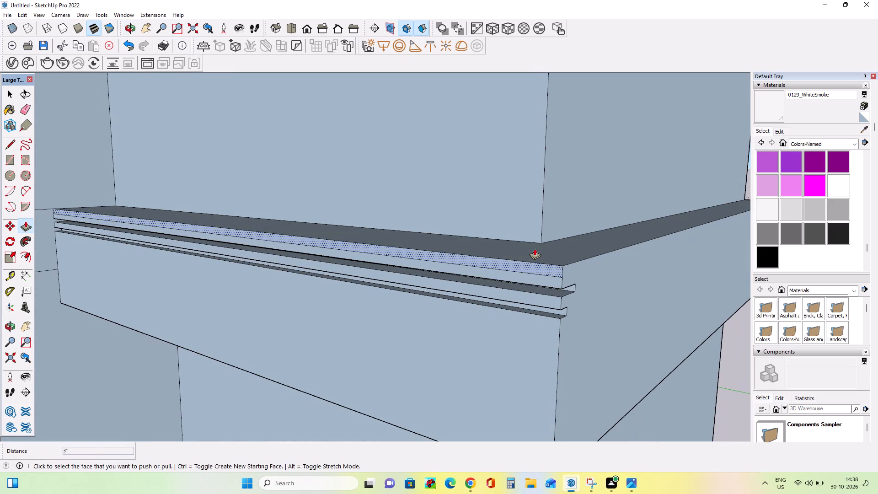
{"action": "left_click_drag", "start_coordinate": [535, 248], "coordinate": [535, 254]}
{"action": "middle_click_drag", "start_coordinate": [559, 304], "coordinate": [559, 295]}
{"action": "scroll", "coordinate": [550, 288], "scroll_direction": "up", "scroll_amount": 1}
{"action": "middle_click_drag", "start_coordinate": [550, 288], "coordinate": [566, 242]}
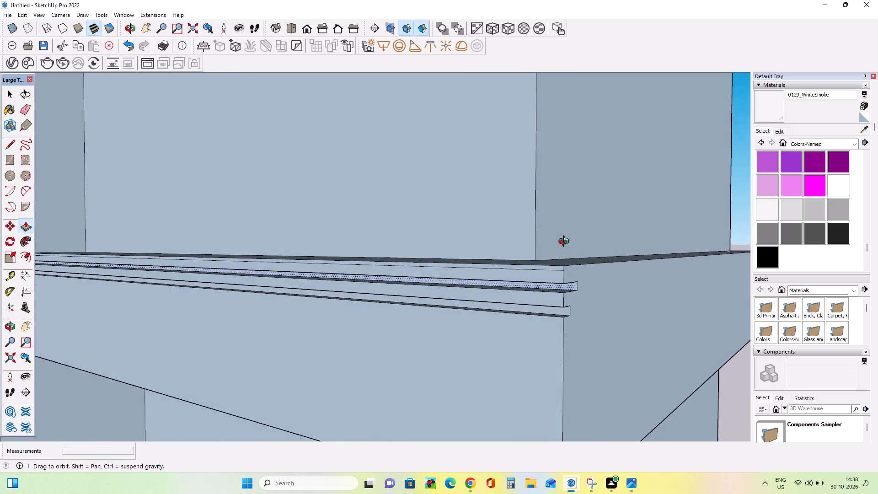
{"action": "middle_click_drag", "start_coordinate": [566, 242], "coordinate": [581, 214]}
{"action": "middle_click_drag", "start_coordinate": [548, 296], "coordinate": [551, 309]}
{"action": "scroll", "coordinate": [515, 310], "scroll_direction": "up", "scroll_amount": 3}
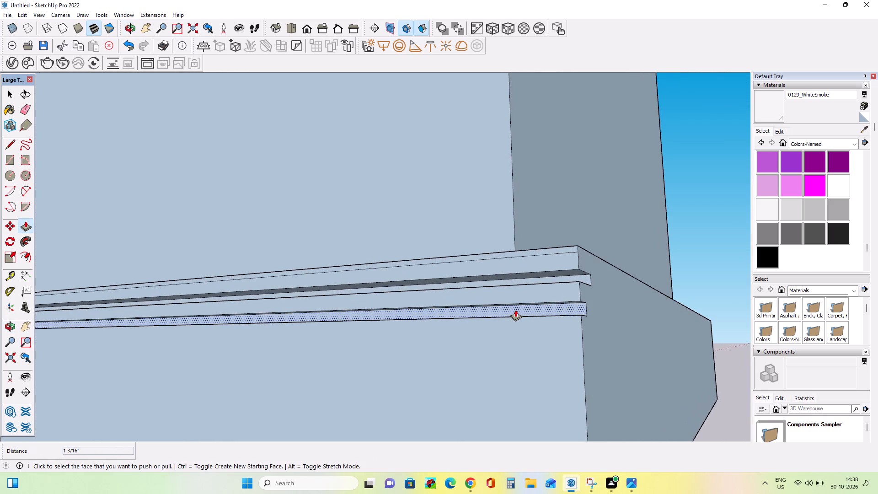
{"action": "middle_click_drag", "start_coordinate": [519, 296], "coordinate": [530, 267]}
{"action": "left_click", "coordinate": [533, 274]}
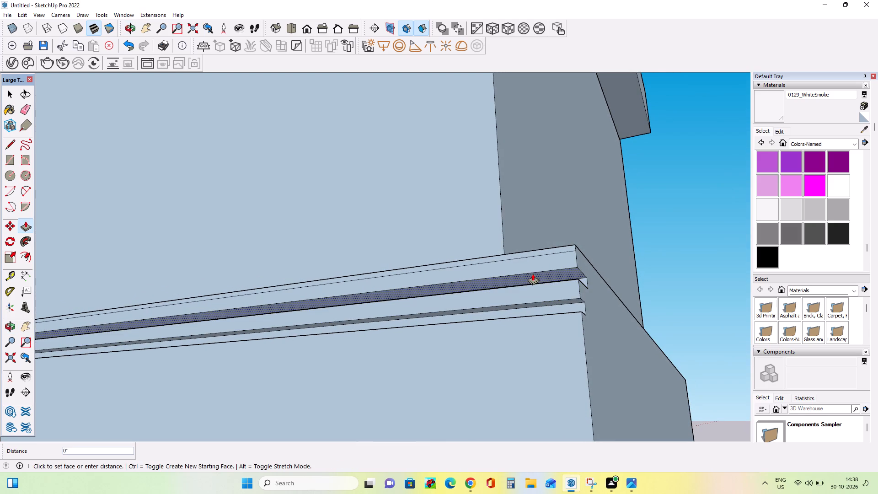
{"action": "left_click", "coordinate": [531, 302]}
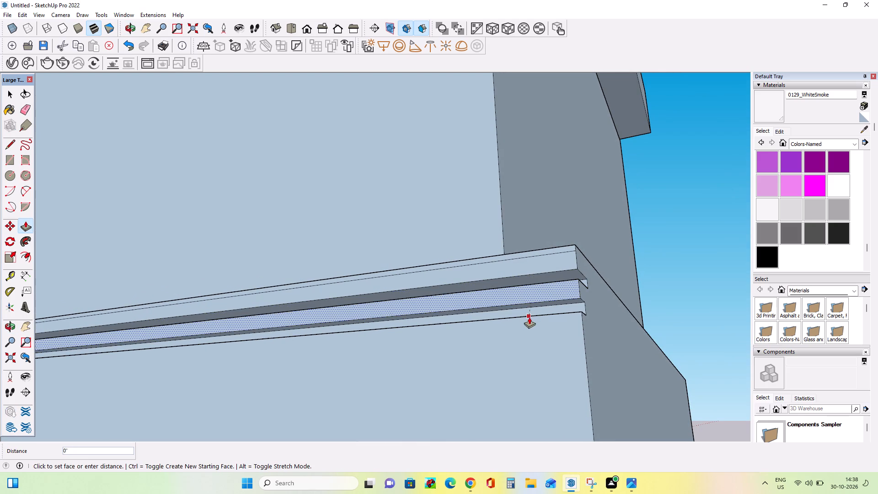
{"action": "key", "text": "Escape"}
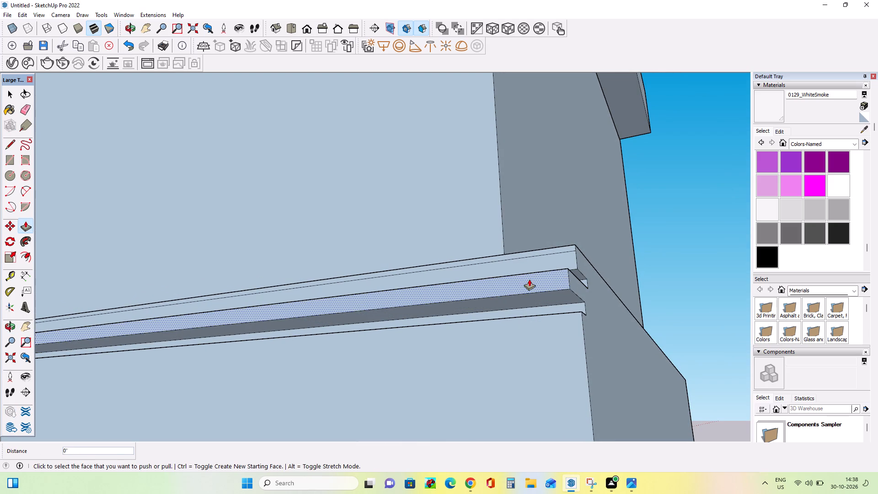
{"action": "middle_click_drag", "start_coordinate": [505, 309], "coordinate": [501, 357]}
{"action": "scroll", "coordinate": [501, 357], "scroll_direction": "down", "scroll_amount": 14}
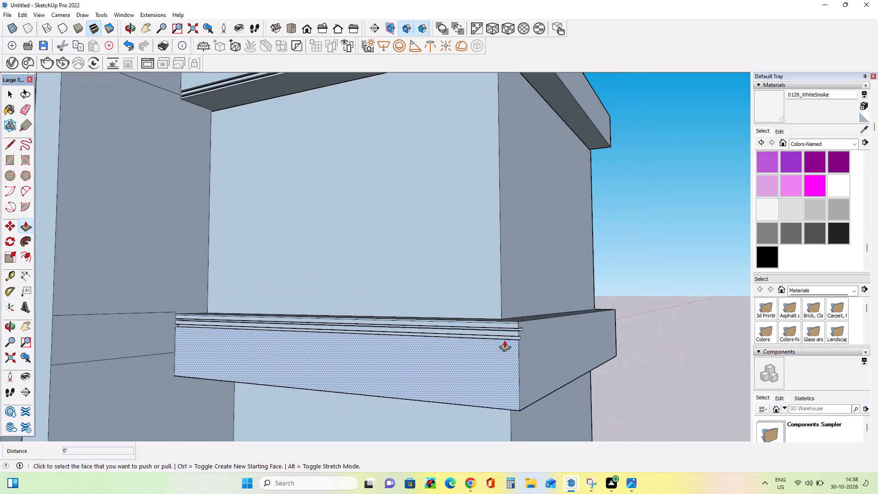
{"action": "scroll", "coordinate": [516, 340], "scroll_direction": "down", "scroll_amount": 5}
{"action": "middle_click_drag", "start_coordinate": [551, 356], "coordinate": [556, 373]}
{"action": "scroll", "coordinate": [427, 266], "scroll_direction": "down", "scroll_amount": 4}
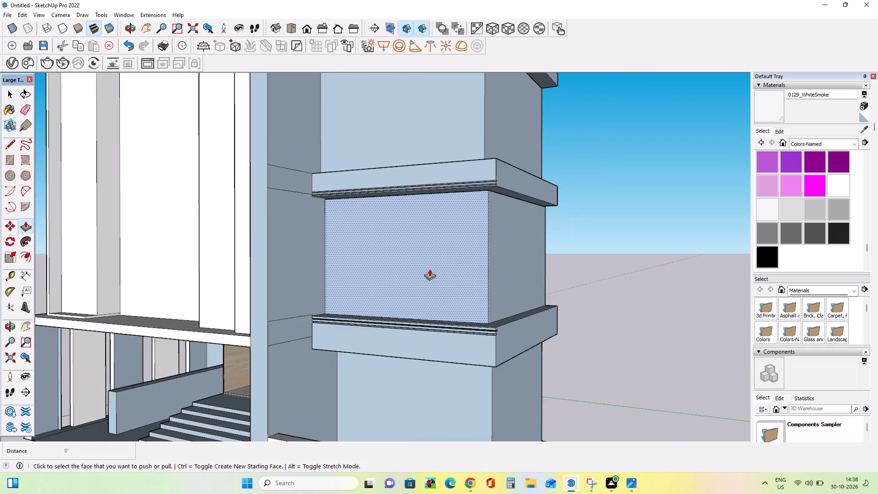
Examine the side wing's projecting slabs from several angles, comparing the two grooved slab edges with the plain ones above.
{"action": "scroll", "coordinate": [429, 269], "scroll_direction": "down", "scroll_amount": 4}
{"action": "middle_click_drag", "start_coordinate": [431, 186], "coordinate": [445, 205]}
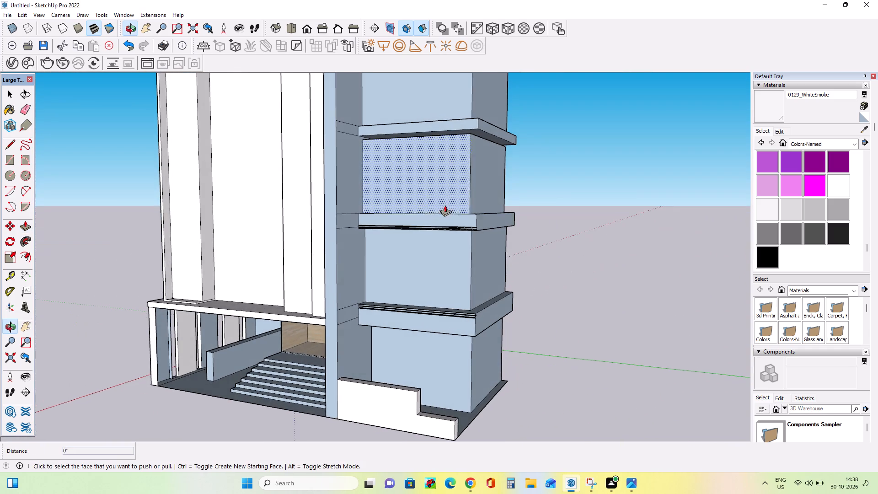
{"action": "scroll", "coordinate": [379, 243], "scroll_direction": "up", "scroll_amount": 4}
{"action": "middle_click_drag", "start_coordinate": [389, 242], "coordinate": [428, 222]}
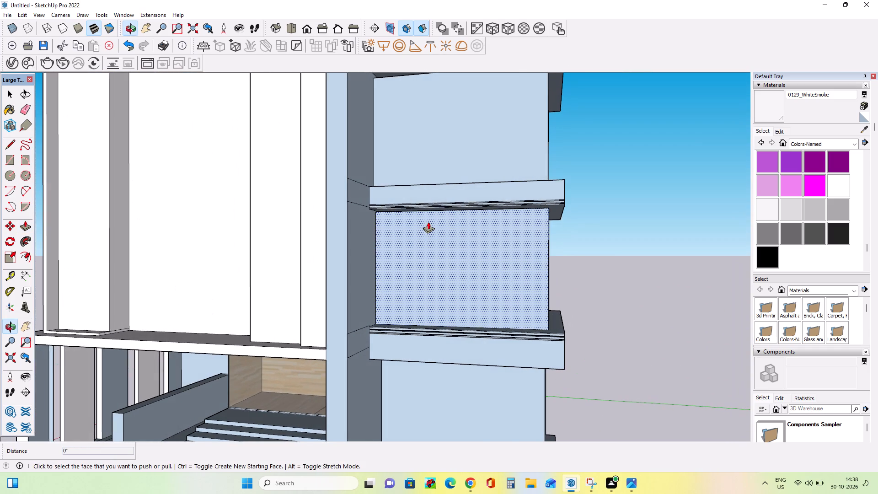
{"action": "scroll", "coordinate": [428, 222], "scroll_direction": "down", "scroll_amount": 2}
{"action": "middle_click_drag", "start_coordinate": [515, 244], "coordinate": [457, 272]}
{"action": "scroll", "coordinate": [457, 272], "scroll_direction": "down", "scroll_amount": 2}
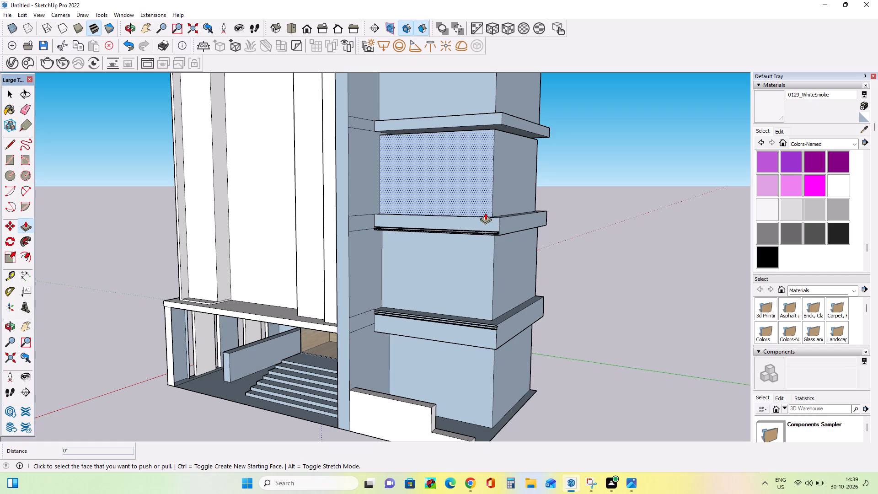
{"action": "middle_click_drag", "start_coordinate": [529, 222], "coordinate": [539, 242]}
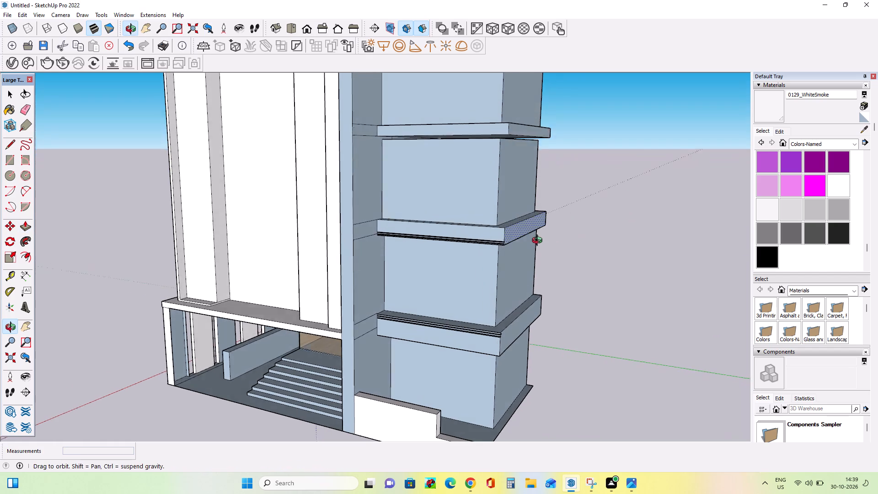
{"action": "middle_click_drag", "start_coordinate": [539, 242], "coordinate": [542, 249]}
{"action": "middle_click_drag", "start_coordinate": [479, 217], "coordinate": [501, 244]}
{"action": "scroll", "coordinate": [501, 244], "scroll_direction": "down", "scroll_amount": 3}
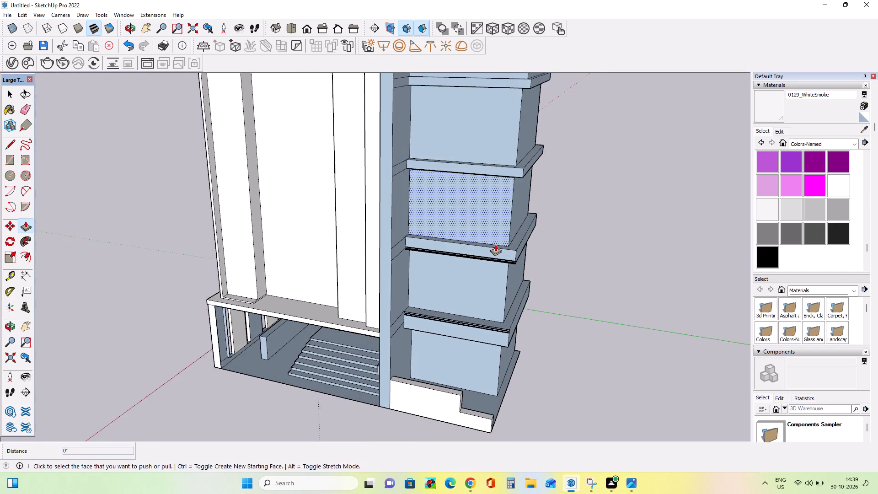
{"action": "scroll", "coordinate": [492, 240], "scroll_direction": "down", "scroll_amount": 3}
Push/Pull the top face of the third projecting slab, just above the two grooved ones, up by about 8 1/16".
{"action": "scroll", "coordinate": [474, 153], "scroll_direction": "up", "scroll_amount": 8}
{"action": "scroll", "coordinate": [487, 220], "scroll_direction": "up", "scroll_amount": 2}
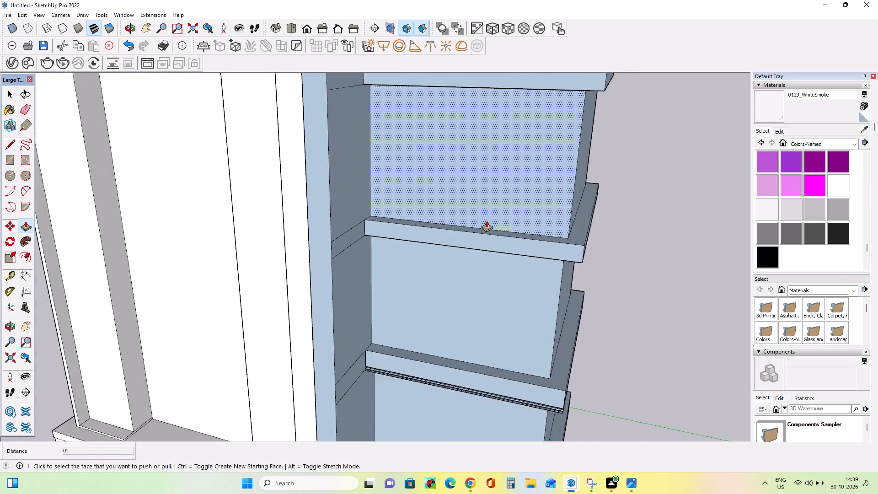
{"action": "scroll", "coordinate": [487, 220], "scroll_direction": "up", "scroll_amount": 5}
{"action": "left_click_drag", "start_coordinate": [487, 238], "coordinate": [489, 224]}
Push/Pull the third projecting slab's top face again, by about 2 1/16".
{"action": "scroll", "coordinate": [339, 231], "scroll_direction": "down", "scroll_amount": 6}
{"action": "middle_click_drag", "start_coordinate": [420, 265], "coordinate": [453, 229]}
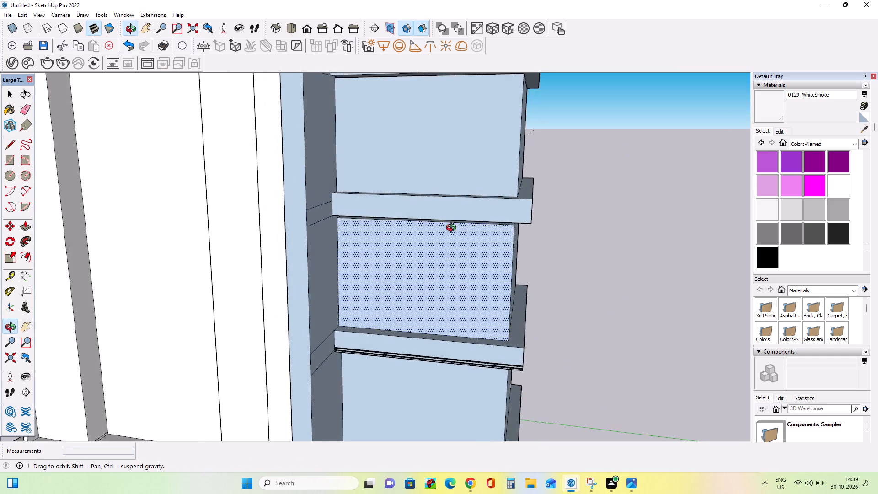
{"action": "middle_click_drag", "start_coordinate": [453, 229], "coordinate": [454, 228]}
{"action": "middle_click_drag", "start_coordinate": [454, 228], "coordinate": [460, 238]}
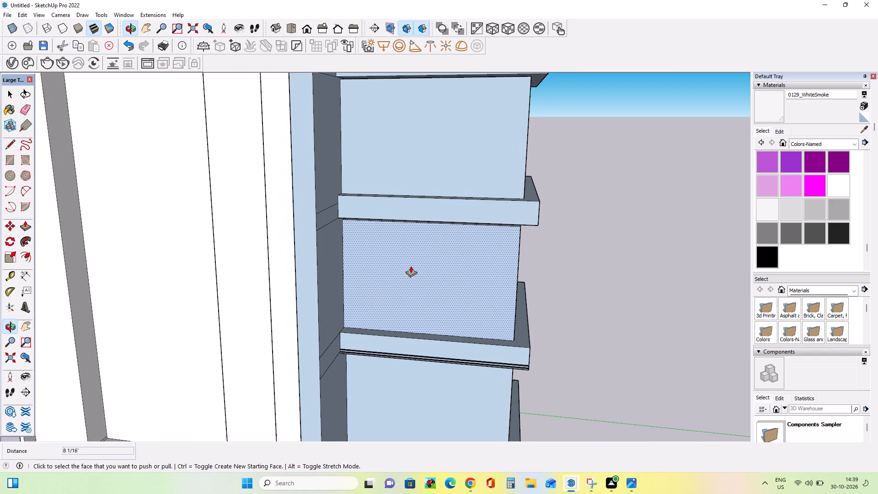
{"action": "middle_click", "coordinate": [404, 201]}
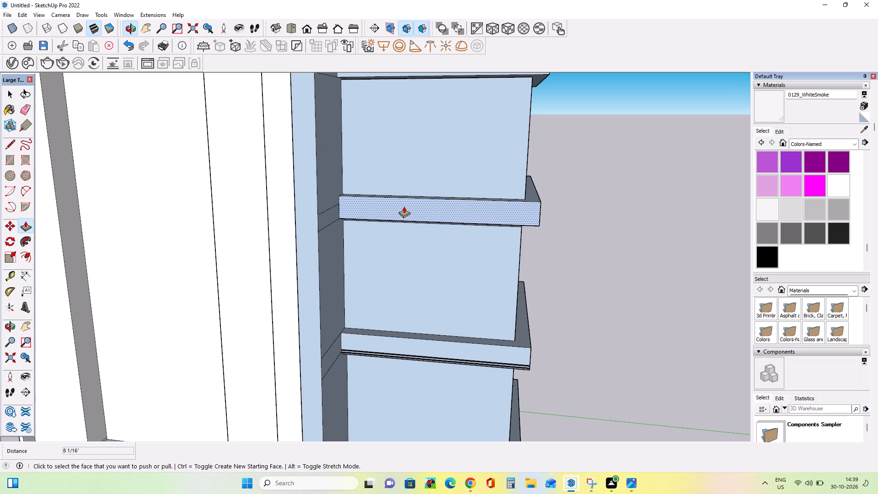
{"action": "middle_click_drag", "start_coordinate": [411, 212], "coordinate": [364, 230]}
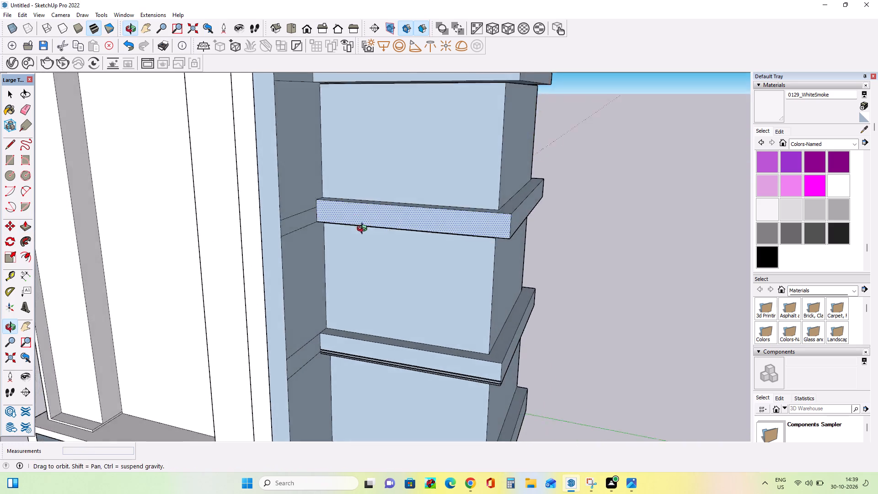
{"action": "middle_click_drag", "start_coordinate": [364, 230], "coordinate": [341, 275]}
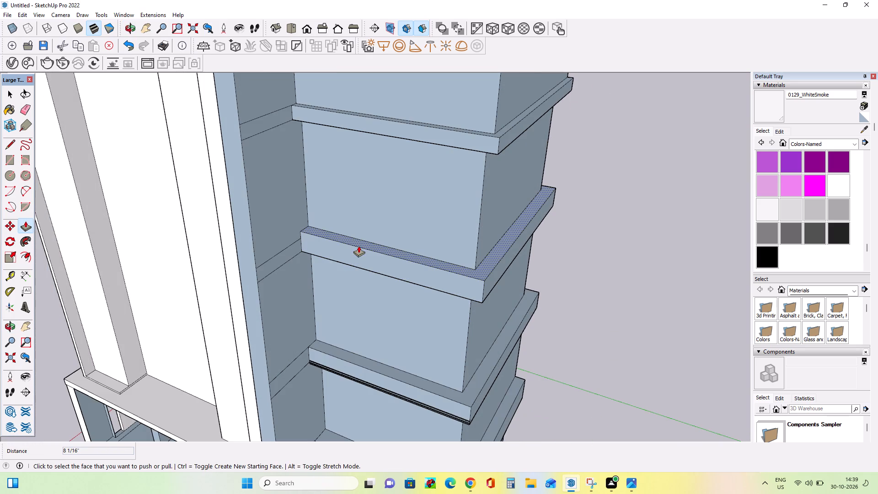
{"action": "left_click", "coordinate": [359, 246]}
Push/Pull the exposed top of the wall block beneath the third slab up by about 4 1/8" to close the gap.
{"action": "middle_click_drag", "start_coordinate": [449, 261], "coordinate": [496, 209]}
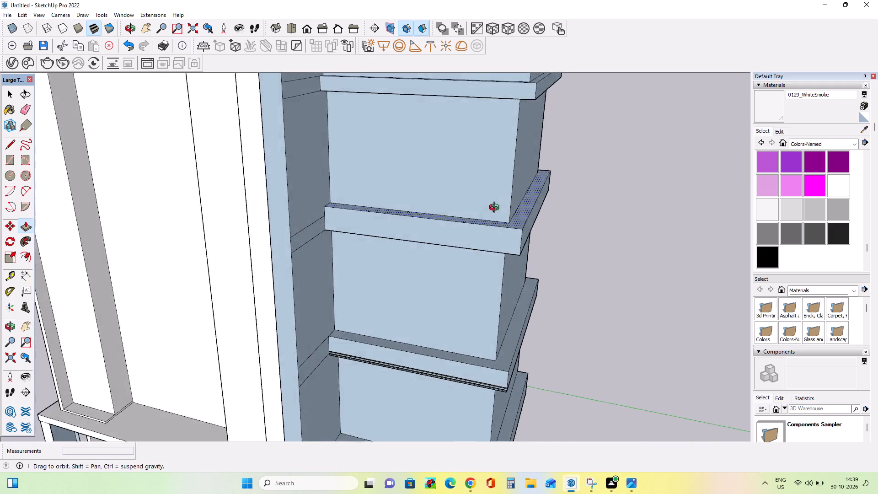
{"action": "middle_click_drag", "start_coordinate": [496, 209], "coordinate": [508, 186]}
{"action": "scroll", "coordinate": [369, 249], "scroll_direction": "down", "scroll_amount": 3}
{"action": "middle_click_drag", "start_coordinate": [477, 193], "coordinate": [480, 179]}
{"action": "scroll", "coordinate": [459, 170], "scroll_direction": "up", "scroll_amount": 7}
{"action": "middle_click_drag", "start_coordinate": [436, 252], "coordinate": [353, 232]}
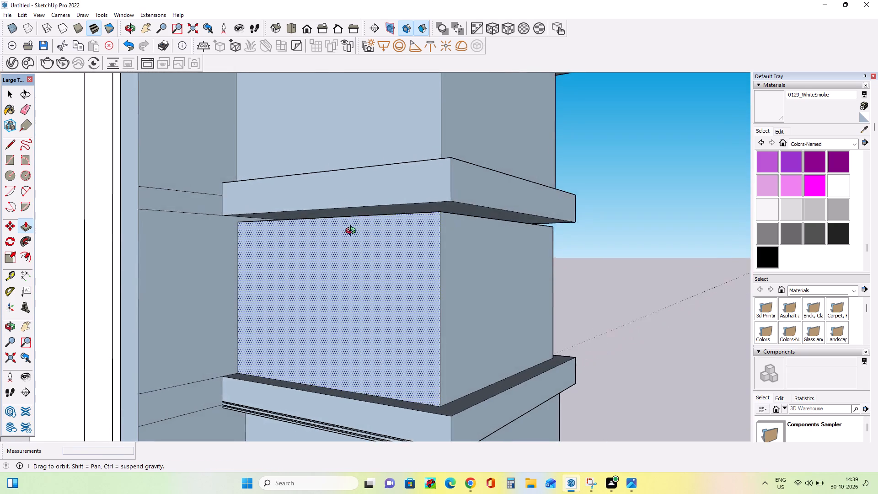
{"action": "middle_click_drag", "start_coordinate": [353, 232], "coordinate": [366, 245]}
{"action": "scroll", "coordinate": [191, 219], "scroll_direction": "up", "scroll_amount": 9}
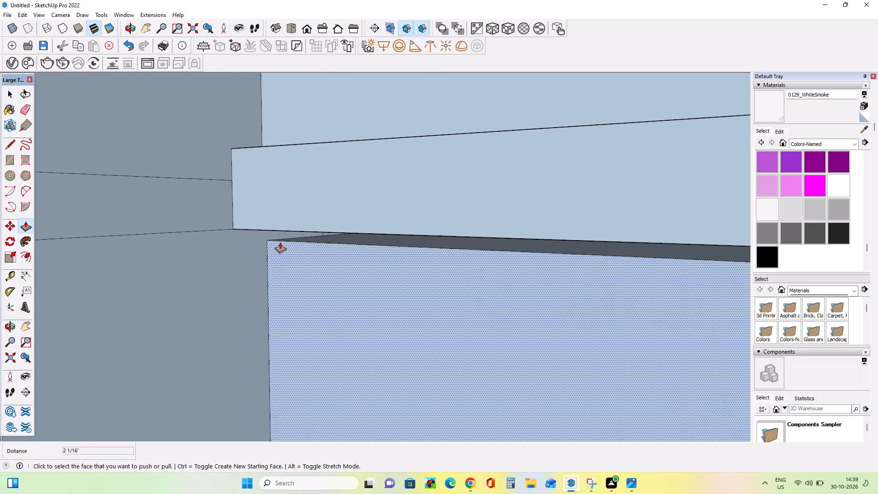
{"action": "left_click_drag", "start_coordinate": [305, 241], "coordinate": [305, 237]}
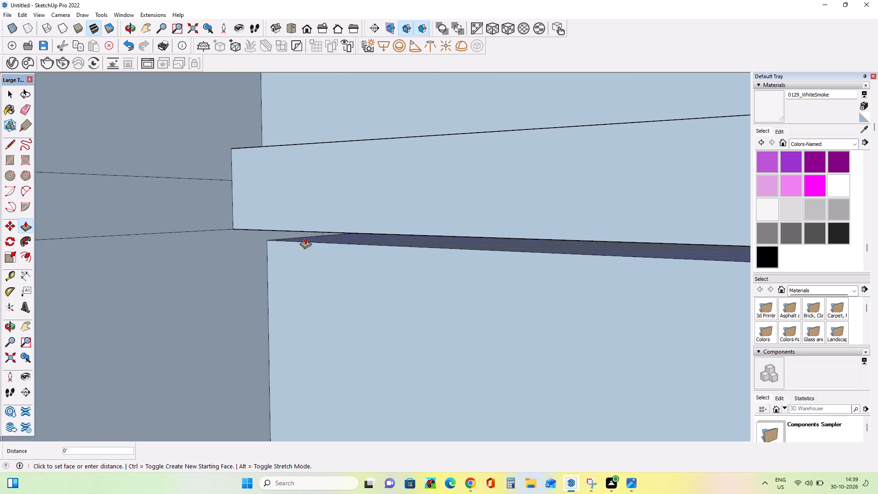
{"action": "left_click_drag", "start_coordinate": [305, 237], "coordinate": [305, 229]}
Draw a thin rectangle about 1 3/4" by 16' 11 1/4" across the third slab's front face, just above its lower edge.
{"action": "scroll", "coordinate": [222, 236], "scroll_direction": "down", "scroll_amount": 10}
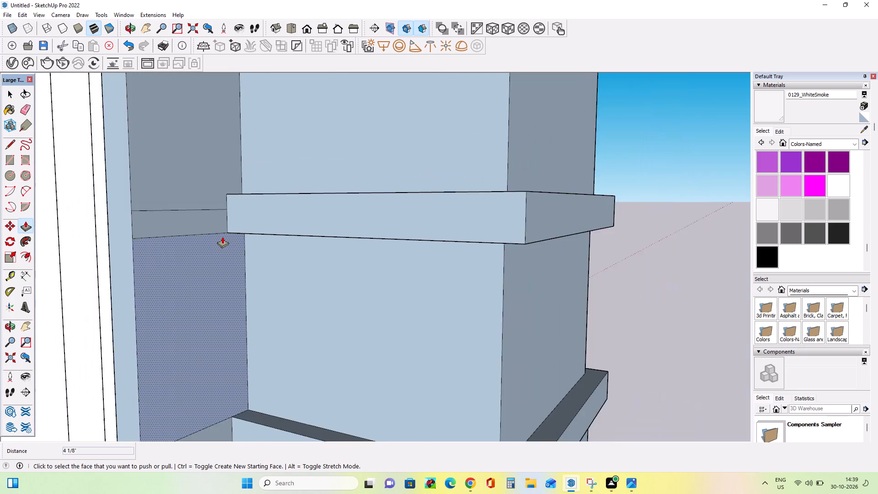
{"action": "scroll", "coordinate": [222, 236], "scroll_direction": "down", "scroll_amount": 2}
{"action": "middle_click_drag", "start_coordinate": [411, 256], "coordinate": [480, 270]}
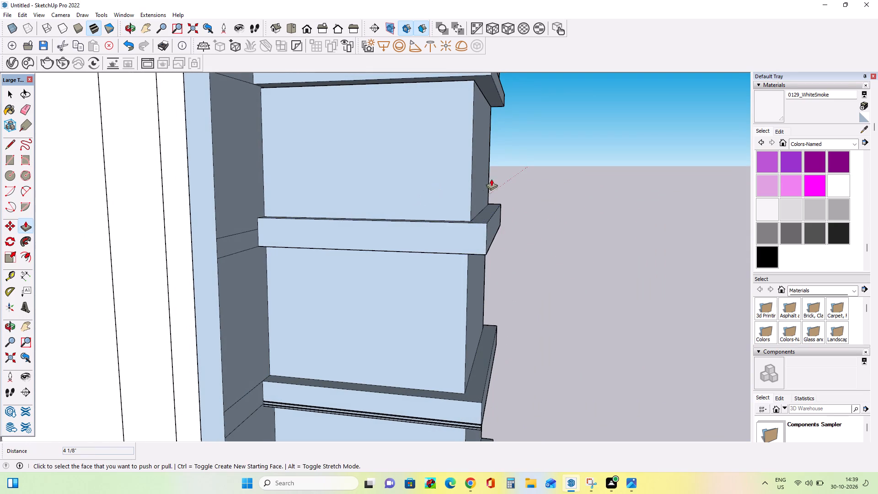
{"action": "middle_click_drag", "start_coordinate": [398, 238], "coordinate": [410, 249]}
{"action": "scroll", "coordinate": [272, 257], "scroll_direction": "up", "scroll_amount": 3}
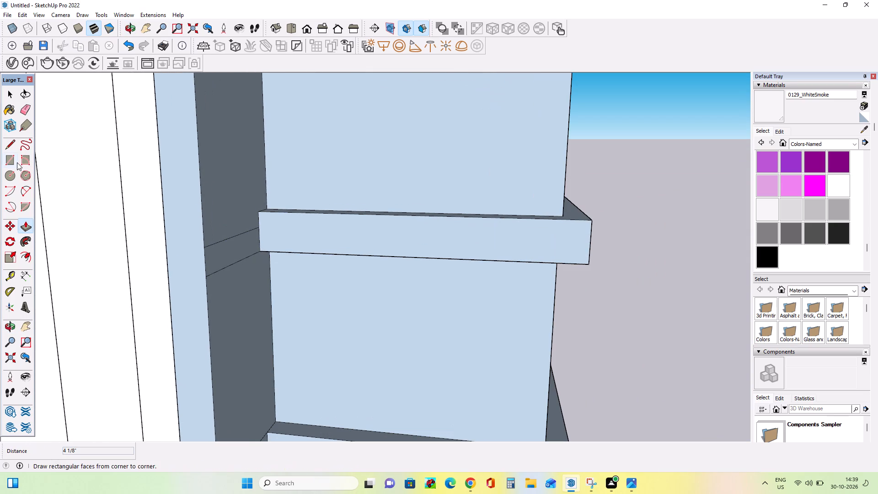
{"action": "left_click", "coordinate": [6, 161]}
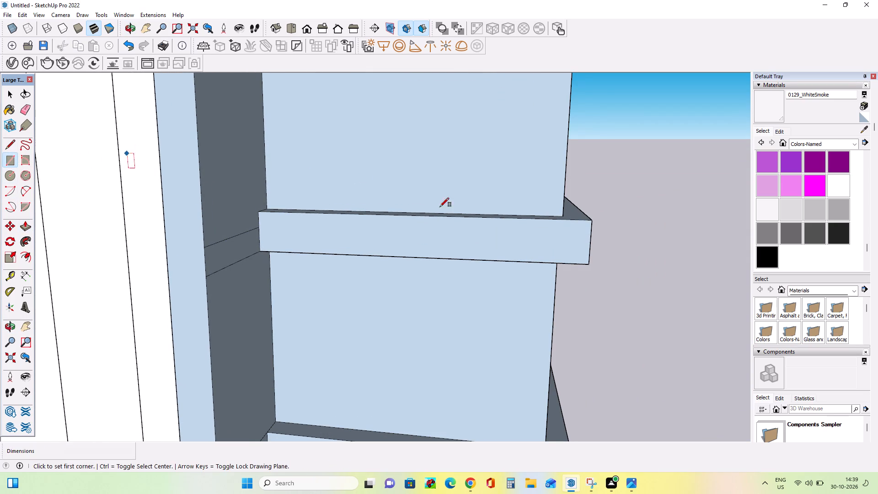
{"action": "scroll", "coordinate": [587, 256], "scroll_direction": "up", "scroll_amount": 3}
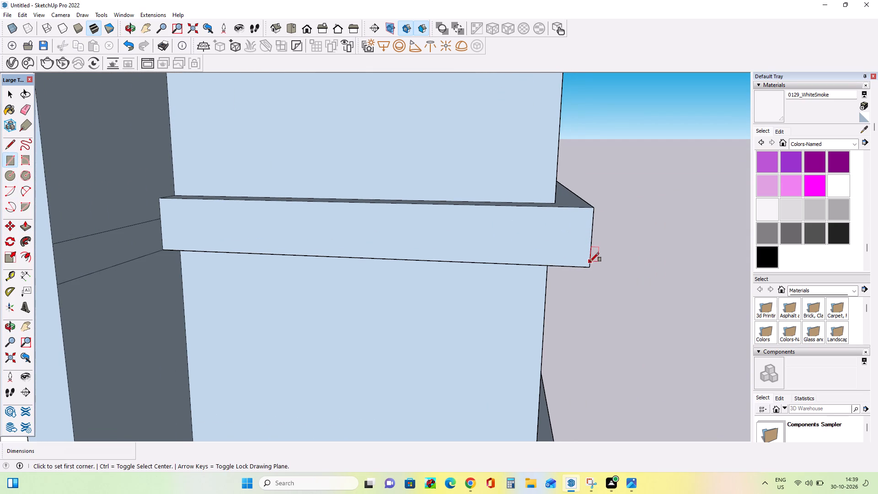
{"action": "left_click", "coordinate": [590, 262]}
{"action": "scroll", "coordinate": [161, 243], "scroll_direction": "up", "scroll_amount": 4}
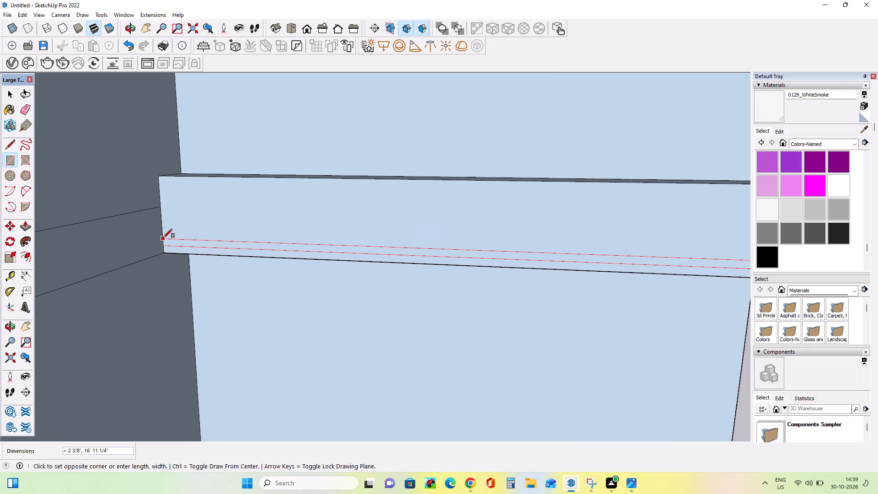
{"action": "scroll", "coordinate": [163, 238], "scroll_direction": "up", "scroll_amount": 3}
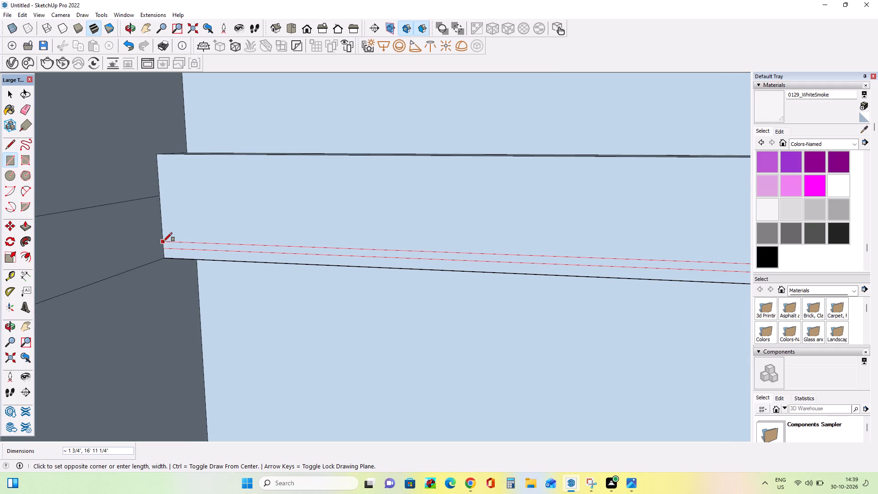
{"action": "left_click", "coordinate": [163, 242]}
Draw a second thin rectangle across the third slab's front face, slightly above the first strip and 16' 11 1/4" long.
{"action": "scroll", "coordinate": [214, 241], "scroll_direction": "down", "scroll_amount": 11}
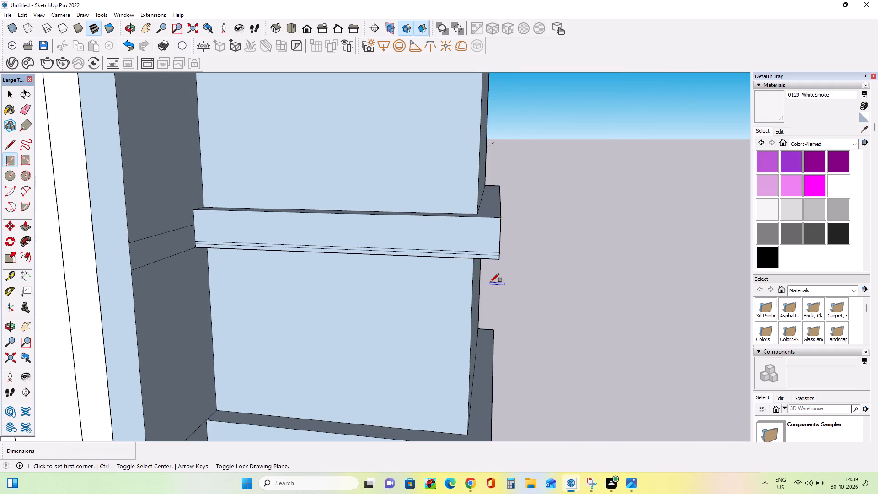
{"action": "middle_click_drag", "start_coordinate": [490, 280], "coordinate": [444, 253]}
{"action": "scroll", "coordinate": [449, 218], "scroll_direction": "up", "scroll_amount": 8}
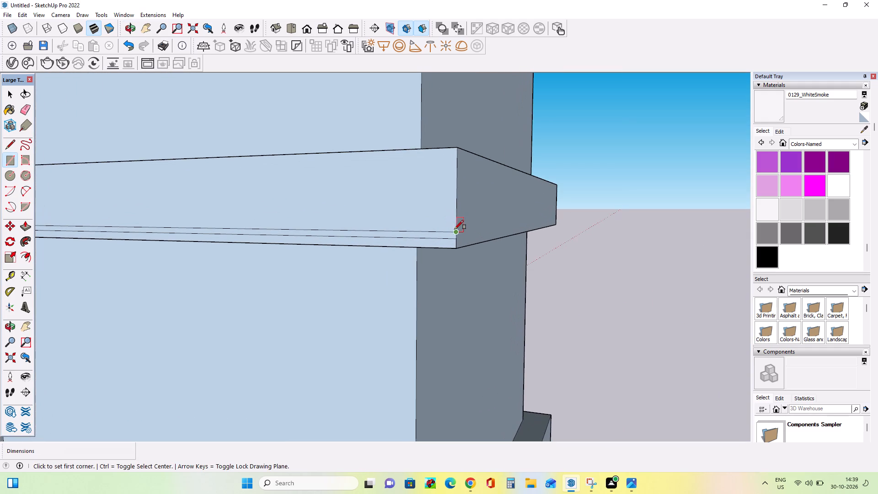
{"action": "left_click", "coordinate": [457, 225]}
{"action": "scroll", "coordinate": [445, 223], "scroll_direction": "down", "scroll_amount": 10}
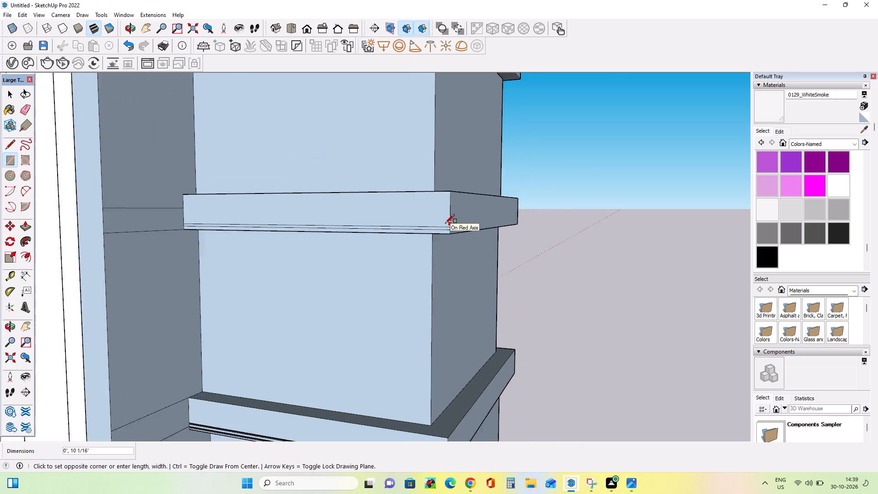
{"action": "scroll", "coordinate": [445, 223], "scroll_direction": "down", "scroll_amount": 1}
{"action": "scroll", "coordinate": [225, 216], "scroll_direction": "up", "scroll_amount": 11}
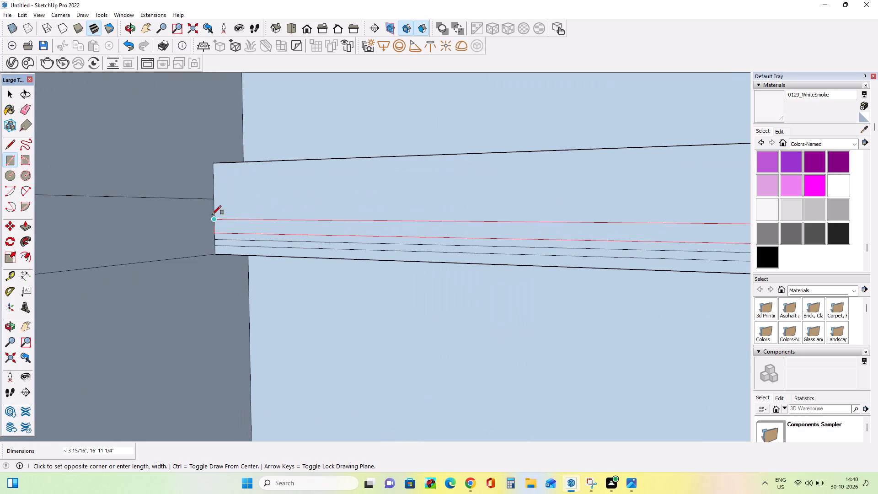
{"action": "scroll", "coordinate": [213, 223], "scroll_direction": "up", "scroll_amount": 5}
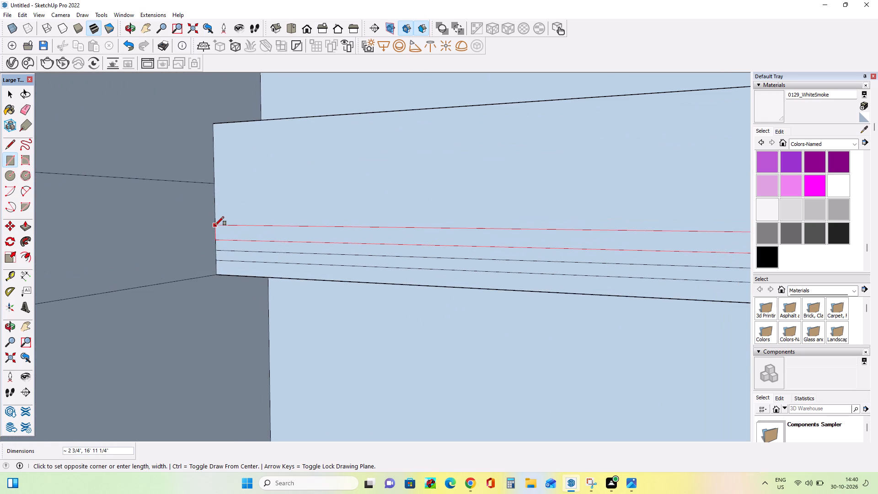
{"action": "scroll", "coordinate": [215, 226], "scroll_direction": "up", "scroll_amount": 4}
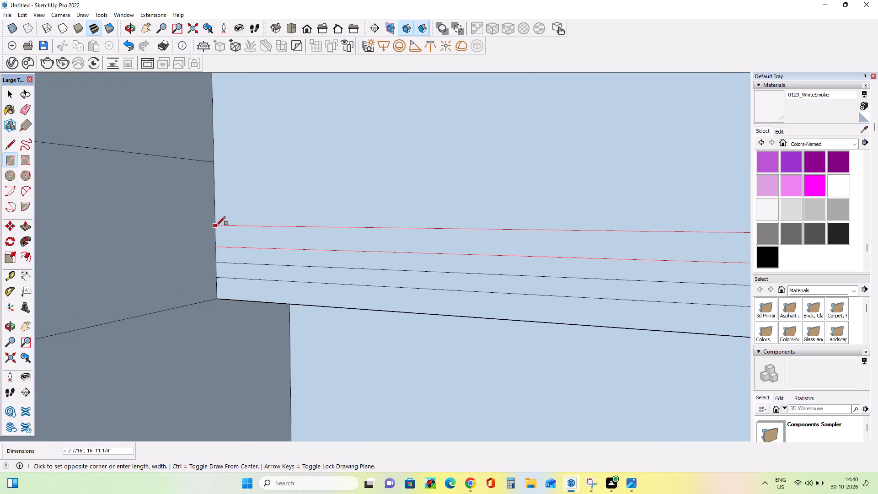
{"action": "left_click", "coordinate": [216, 232]}
Push/Pull both thin strips on the third slab's front face inward as grooves, the upper one by about 2 1/8".
{"action": "scroll", "coordinate": [278, 252], "scroll_direction": "down", "scroll_amount": 5}
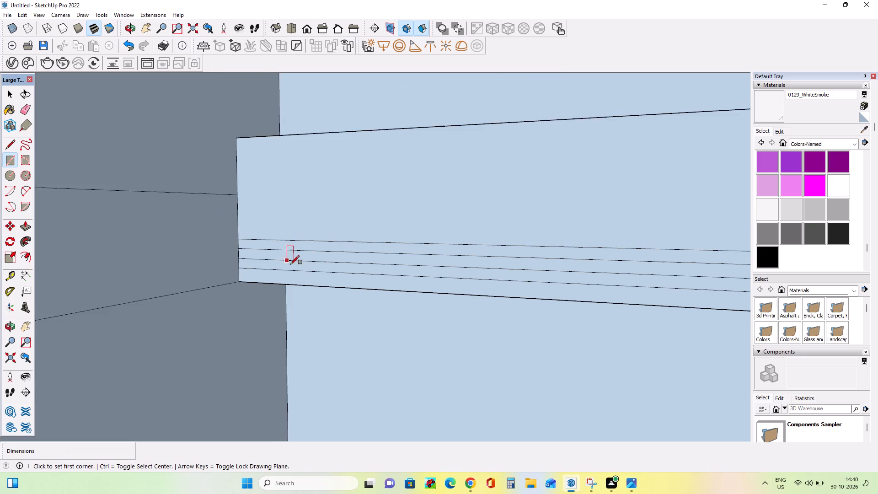
{"action": "scroll", "coordinate": [290, 264], "scroll_direction": "down", "scroll_amount": 17}
{"action": "middle_click_drag", "start_coordinate": [677, 347], "coordinate": [593, 366]}
{"action": "scroll", "coordinate": [584, 364], "scroll_direction": "down", "scroll_amount": 1}
{"action": "scroll", "coordinate": [391, 315], "scroll_direction": "up", "scroll_amount": 9}
{"action": "middle_click_drag", "start_coordinate": [427, 318], "coordinate": [416, 315]}
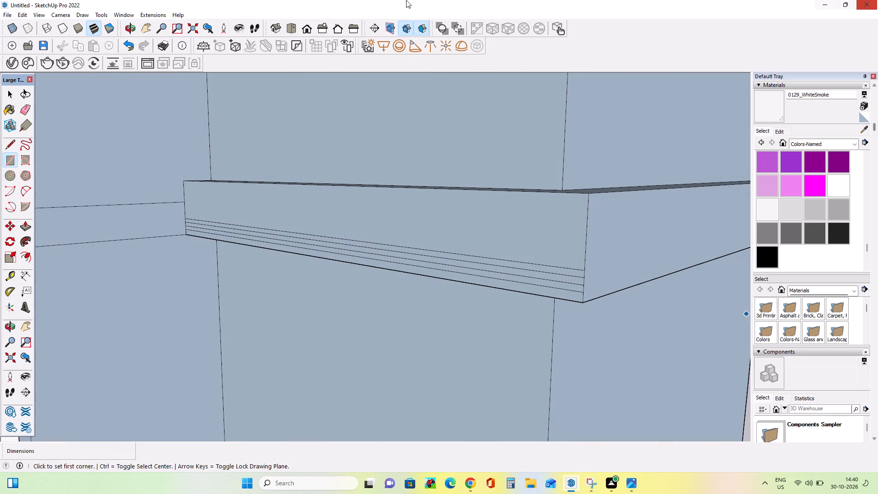
{"action": "left_click", "coordinate": [24, 229]}
{"action": "scroll", "coordinate": [588, 328], "scroll_direction": "up", "scroll_amount": 4}
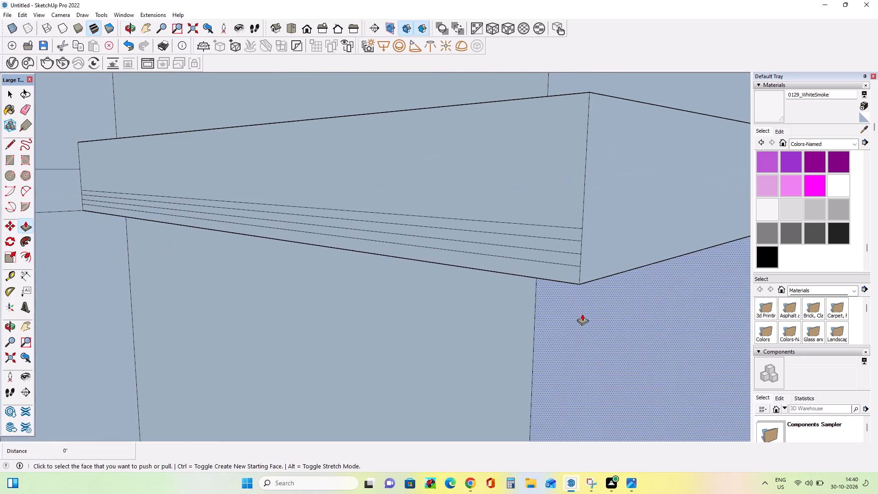
{"action": "left_click_drag", "start_coordinate": [575, 261], "coordinate": [583, 261]}
{"action": "middle_click_drag", "start_coordinate": [494, 318], "coordinate": [496, 331]}
{"action": "left_click_drag", "start_coordinate": [581, 243], "coordinate": [587, 265]}
{"action": "middle_click_drag", "start_coordinate": [454, 300], "coordinate": [494, 285]}
Examine the third slab's new grooves up close and compare the slab edges along the side wing's height.
{"action": "scroll", "coordinate": [302, 322], "scroll_direction": "down", "scroll_amount": 12}
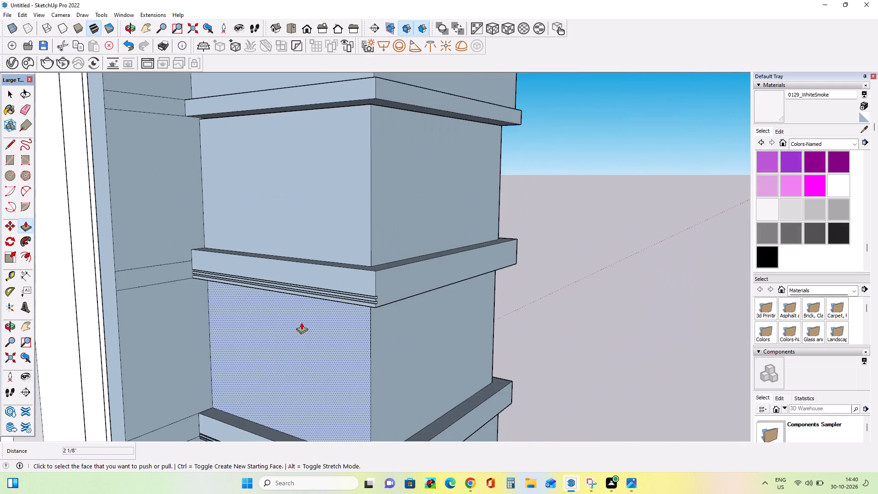
{"action": "scroll", "coordinate": [301, 322], "scroll_direction": "down", "scroll_amount": 1}
{"action": "middle_click_drag", "start_coordinate": [365, 317], "coordinate": [464, 305]}
{"action": "scroll", "coordinate": [317, 312], "scroll_direction": "up", "scroll_amount": 4}
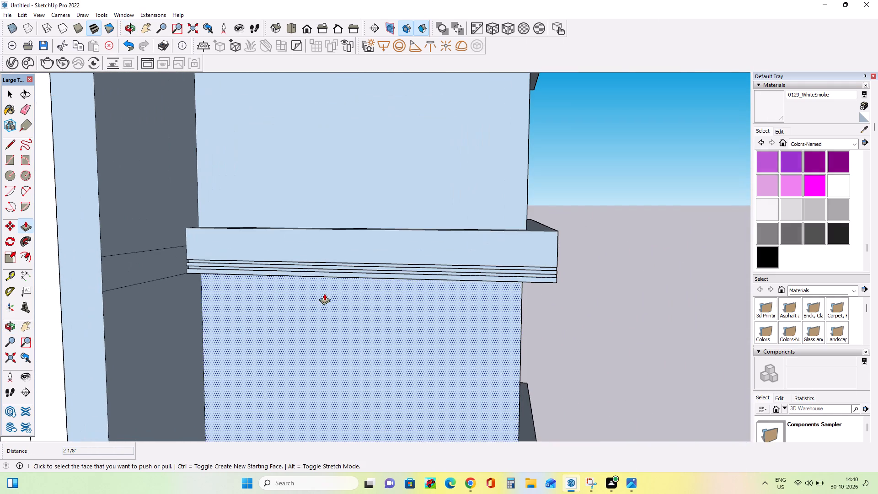
{"action": "scroll", "coordinate": [260, 252], "scroll_direction": "down", "scroll_amount": 7}
{"action": "middle_click_drag", "start_coordinate": [353, 263], "coordinate": [341, 296]}
{"action": "scroll", "coordinate": [341, 296], "scroll_direction": "down", "scroll_amount": 7}
{"action": "middle_click_drag", "start_coordinate": [356, 264], "coordinate": [362, 251]}
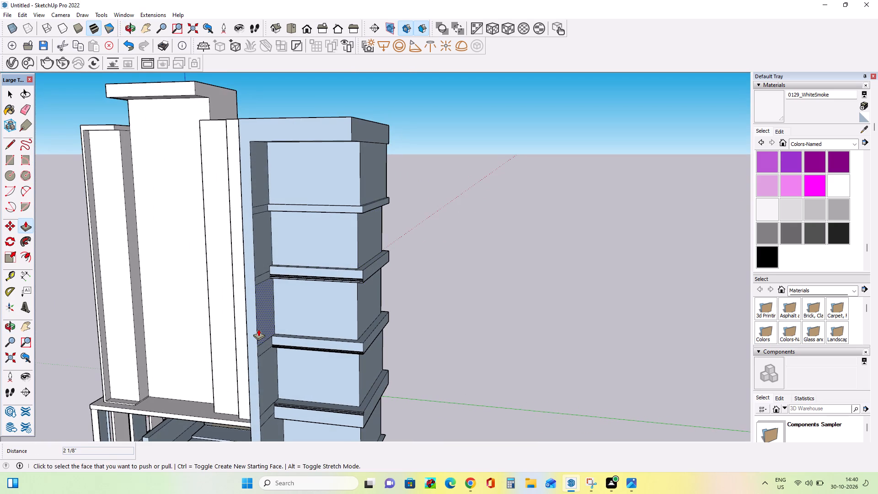
{"action": "middle_click_drag", "start_coordinate": [264, 311], "coordinate": [279, 306]}
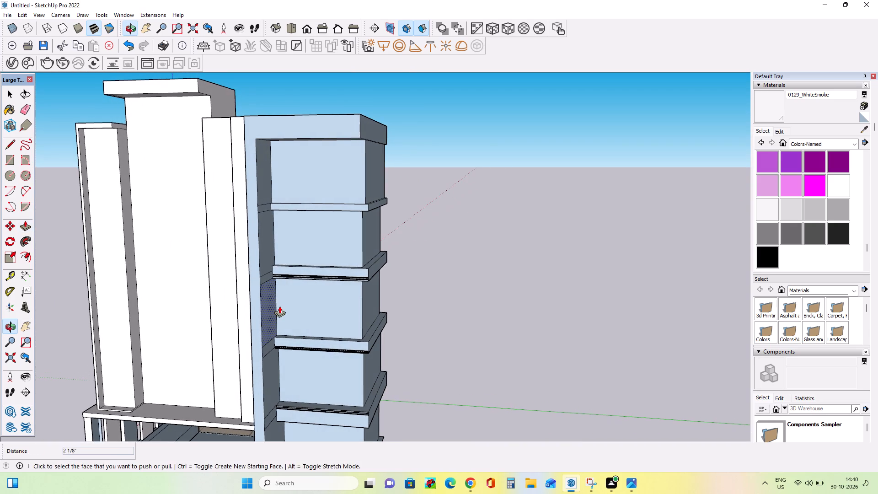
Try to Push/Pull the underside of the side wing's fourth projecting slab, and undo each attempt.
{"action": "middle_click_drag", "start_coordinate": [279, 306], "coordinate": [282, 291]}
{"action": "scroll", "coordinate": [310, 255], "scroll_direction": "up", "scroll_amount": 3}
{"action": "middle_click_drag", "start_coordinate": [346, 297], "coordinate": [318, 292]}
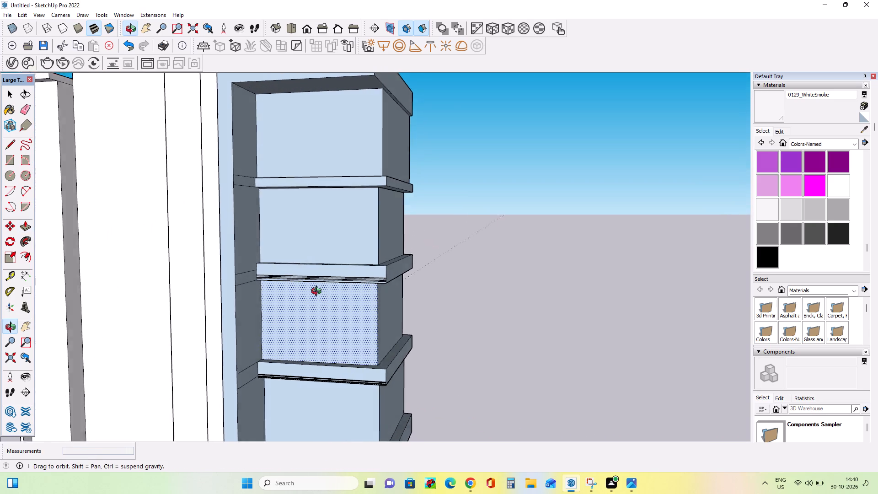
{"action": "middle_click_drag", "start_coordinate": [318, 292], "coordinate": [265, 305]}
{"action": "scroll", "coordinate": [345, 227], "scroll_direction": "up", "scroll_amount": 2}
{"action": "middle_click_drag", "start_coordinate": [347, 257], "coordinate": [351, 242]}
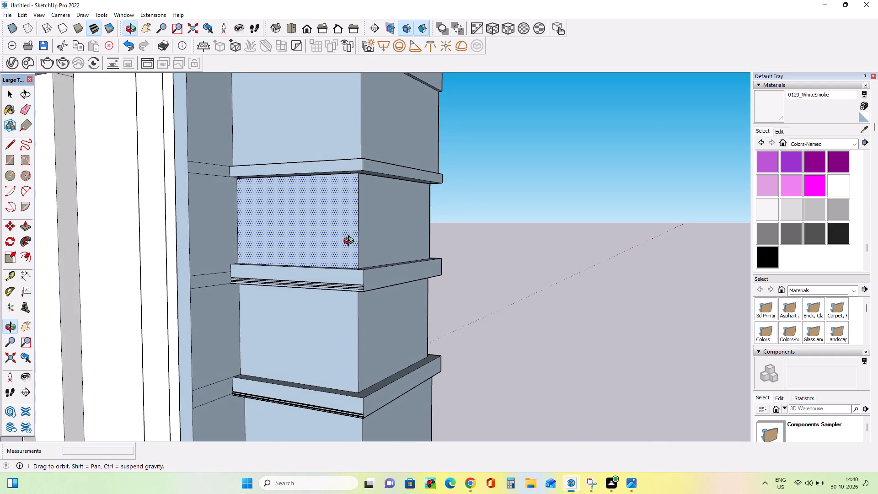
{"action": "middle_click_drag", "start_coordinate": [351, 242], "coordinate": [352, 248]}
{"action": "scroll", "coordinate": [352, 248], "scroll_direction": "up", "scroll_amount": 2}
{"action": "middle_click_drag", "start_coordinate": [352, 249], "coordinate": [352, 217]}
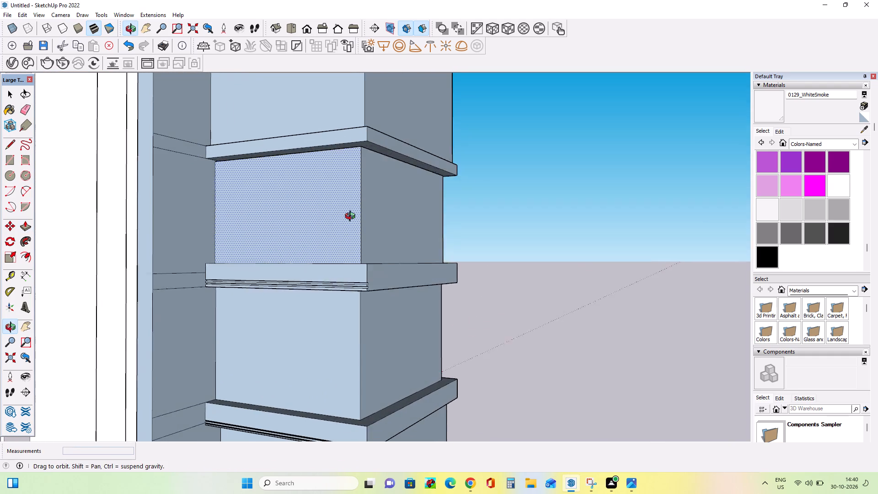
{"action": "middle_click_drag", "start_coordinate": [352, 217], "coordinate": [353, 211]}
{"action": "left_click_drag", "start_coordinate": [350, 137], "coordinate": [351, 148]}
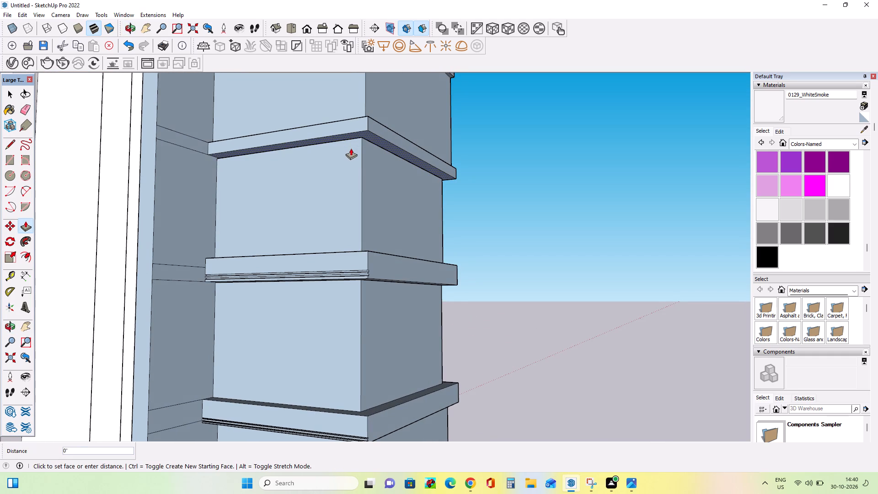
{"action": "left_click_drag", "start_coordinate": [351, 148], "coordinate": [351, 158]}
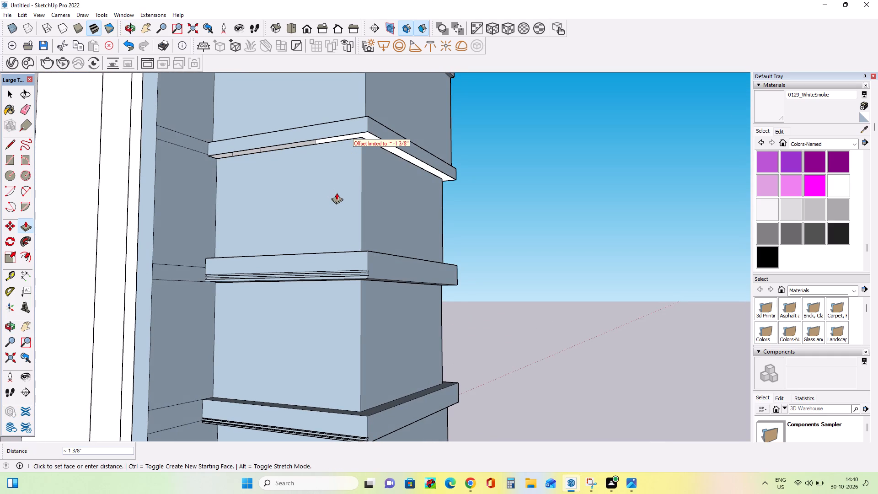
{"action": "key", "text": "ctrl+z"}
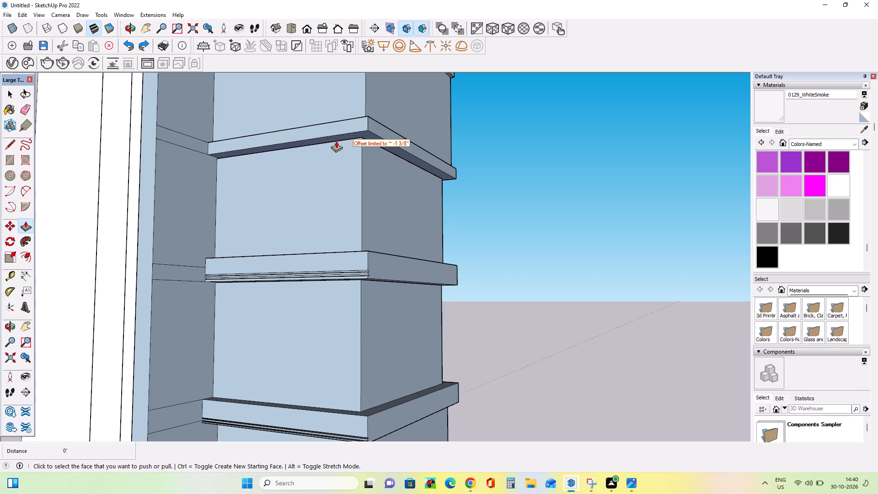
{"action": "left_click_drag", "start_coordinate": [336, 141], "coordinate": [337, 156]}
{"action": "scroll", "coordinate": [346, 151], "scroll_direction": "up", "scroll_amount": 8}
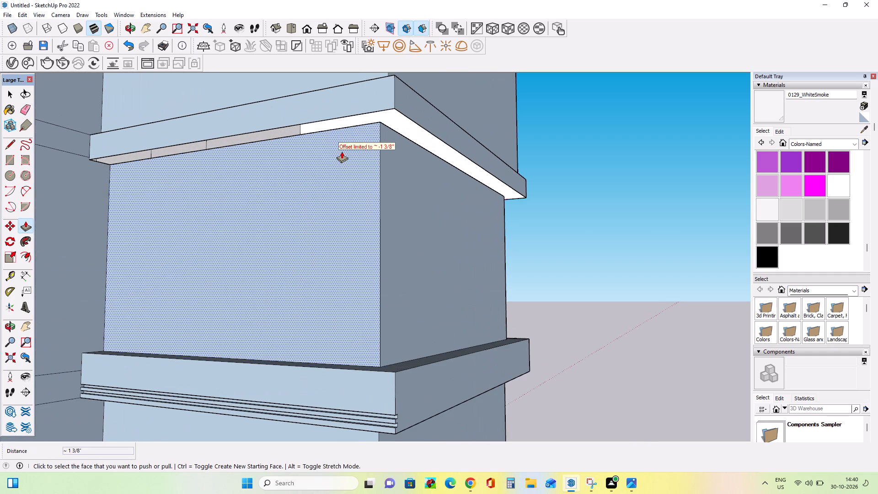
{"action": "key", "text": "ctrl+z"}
Thicken the fourth slab by raising its top face with Push/Pull about 6 9/16", and again about 6 5/16".
{"action": "middle_click_drag", "start_coordinate": [343, 170], "coordinate": [355, 216]}
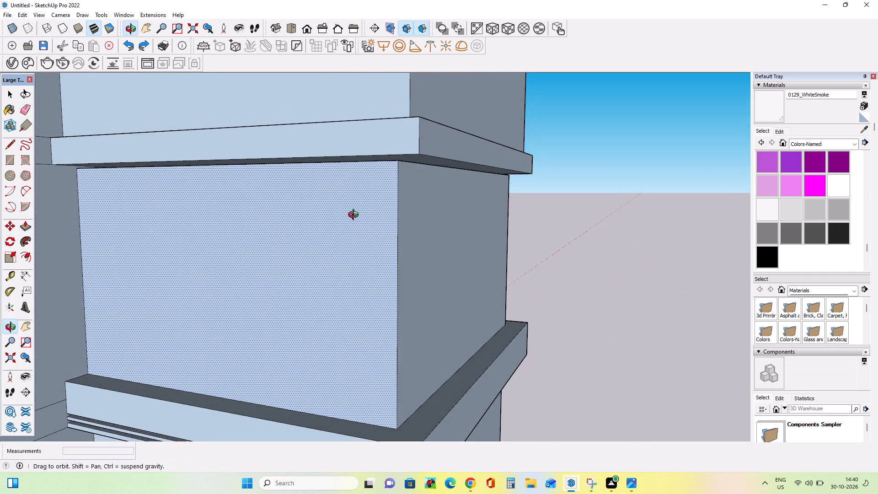
{"action": "middle_click_drag", "start_coordinate": [355, 216], "coordinate": [367, 306]}
{"action": "left_click_drag", "start_coordinate": [374, 242], "coordinate": [371, 226]}
{"action": "middle_click_drag", "start_coordinate": [364, 258], "coordinate": [430, 129]}
{"action": "scroll", "coordinate": [430, 134], "scroll_direction": "down", "scroll_amount": 1}
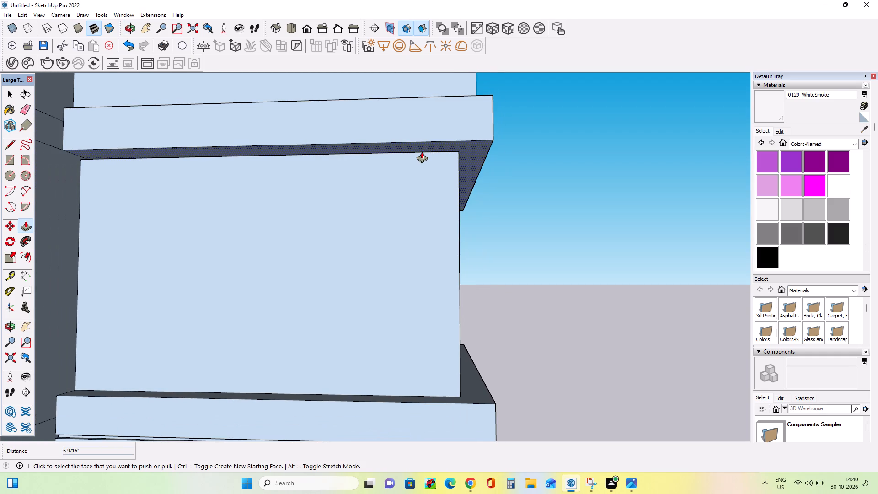
{"action": "scroll", "coordinate": [419, 165], "scroll_direction": "down", "scroll_amount": 6}
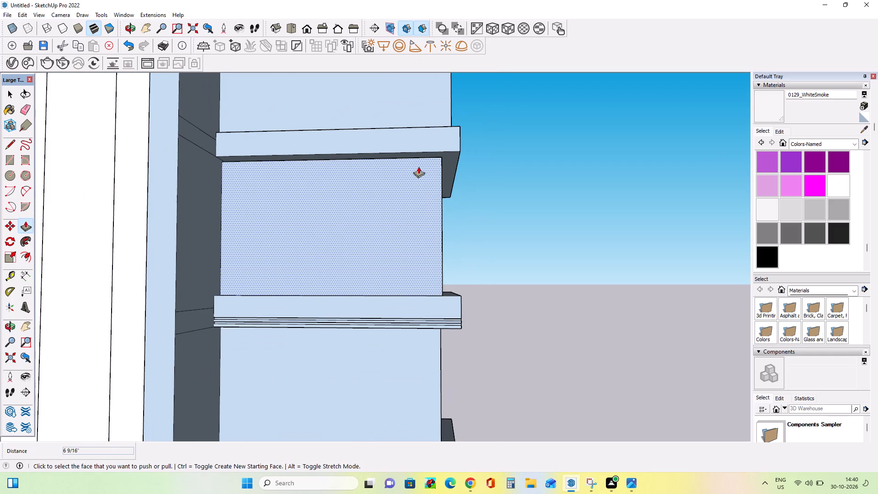
{"action": "middle_click_drag", "start_coordinate": [392, 284], "coordinate": [395, 288]}
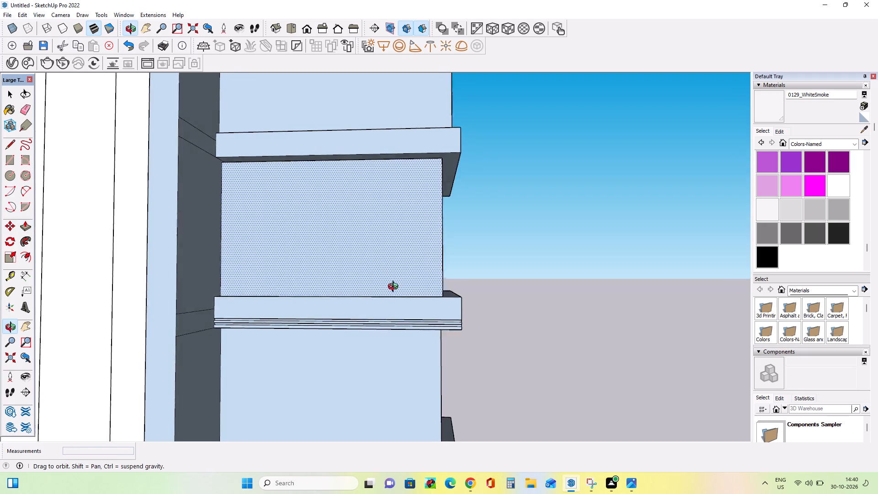
{"action": "middle_click_drag", "start_coordinate": [395, 288], "coordinate": [390, 306]}
{"action": "scroll", "coordinate": [390, 306], "scroll_direction": "down", "scroll_amount": 4}
{"action": "middle_click_drag", "start_coordinate": [379, 295], "coordinate": [327, 357]}
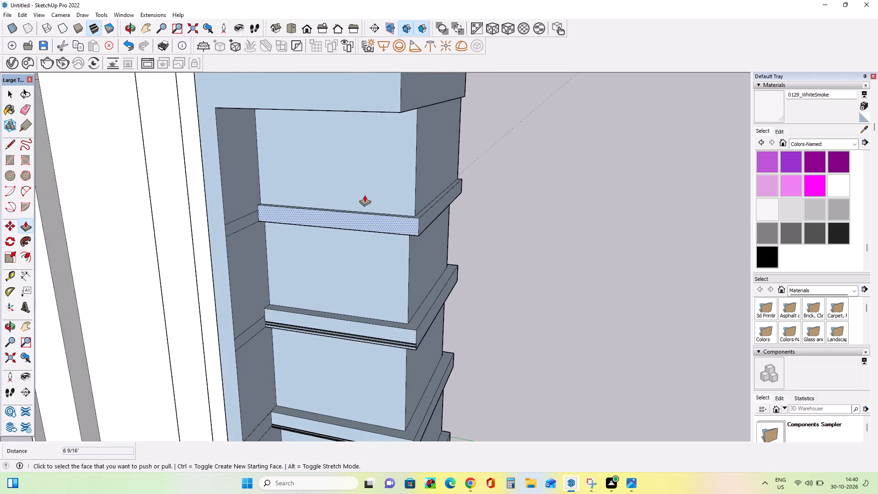
{"action": "scroll", "coordinate": [364, 194], "scroll_direction": "up", "scroll_amount": 5}
{"action": "middle_click_drag", "start_coordinate": [376, 236], "coordinate": [357, 320]}
{"action": "scroll", "coordinate": [377, 311], "scroll_direction": "up", "scroll_amount": 3}
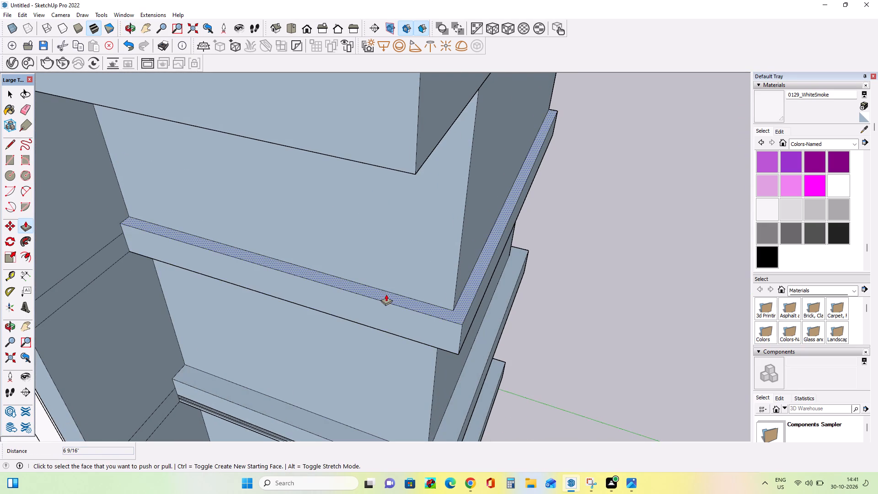
{"action": "left_click_drag", "start_coordinate": [386, 296], "coordinate": [389, 286]}
Push/Pull the fourth slab's top face back down by about 2 3/8".
{"action": "middle_click_drag", "start_coordinate": [374, 328], "coordinate": [434, 206]}
{"action": "scroll", "coordinate": [434, 206], "scroll_direction": "down", "scroll_amount": 5}
{"action": "middle_click_drag", "start_coordinate": [457, 256], "coordinate": [319, 341]}
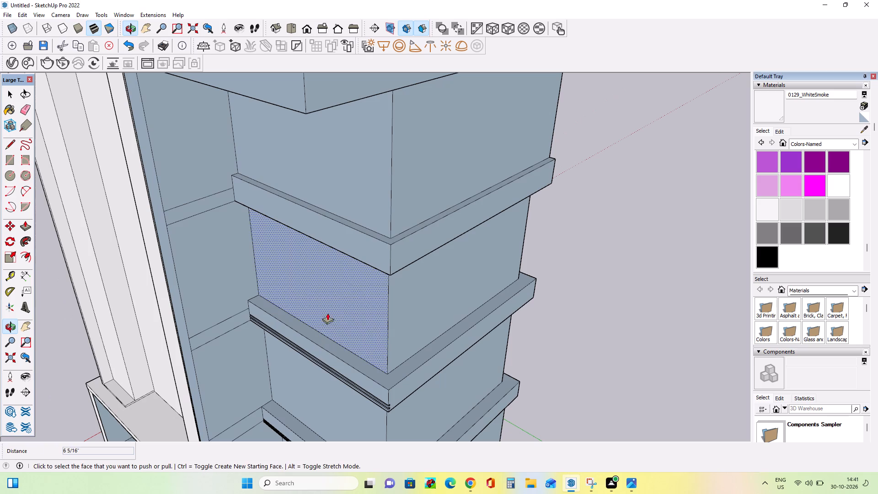
{"action": "left_click", "coordinate": [385, 237]}
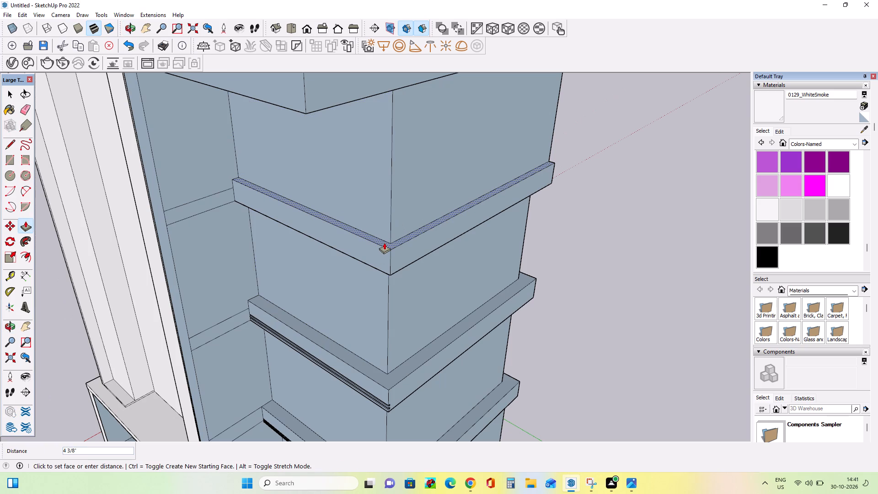
Compare the fourth slab's thickness with the grooved slab below and adjust its top face by about 1 5/16" using Push/Pull.
{"action": "middle_click_drag", "start_coordinate": [387, 279], "coordinate": [468, 195]}
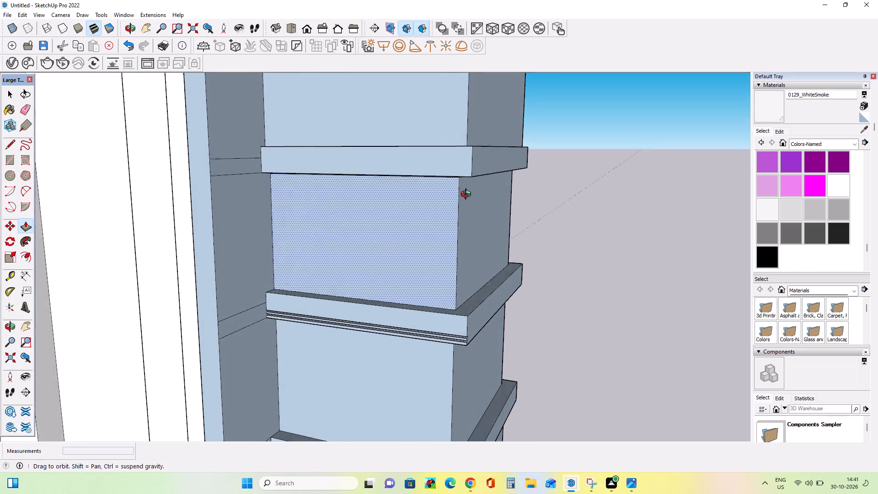
{"action": "middle_click_drag", "start_coordinate": [468, 195], "coordinate": [468, 192]}
{"action": "middle_click_drag", "start_coordinate": [387, 221], "coordinate": [460, 204]}
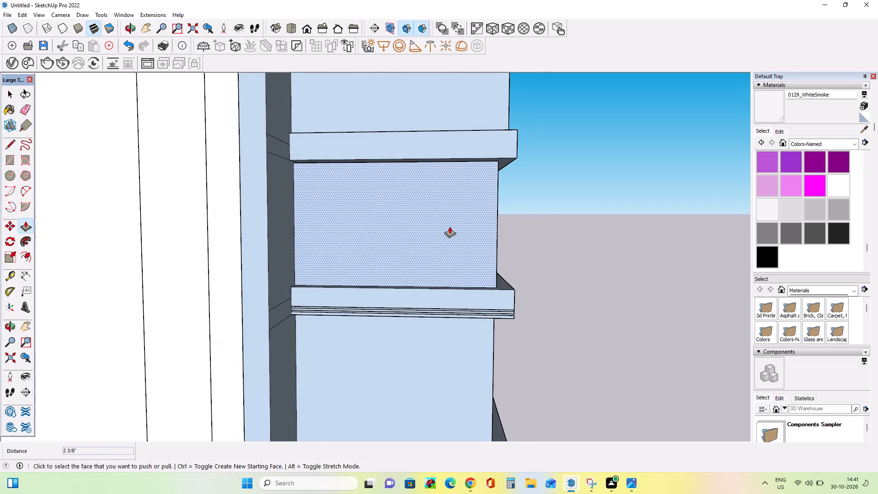
{"action": "middle_click_drag", "start_coordinate": [444, 228], "coordinate": [378, 216]}
{"action": "scroll", "coordinate": [370, 213], "scroll_direction": "down", "scroll_amount": 6}
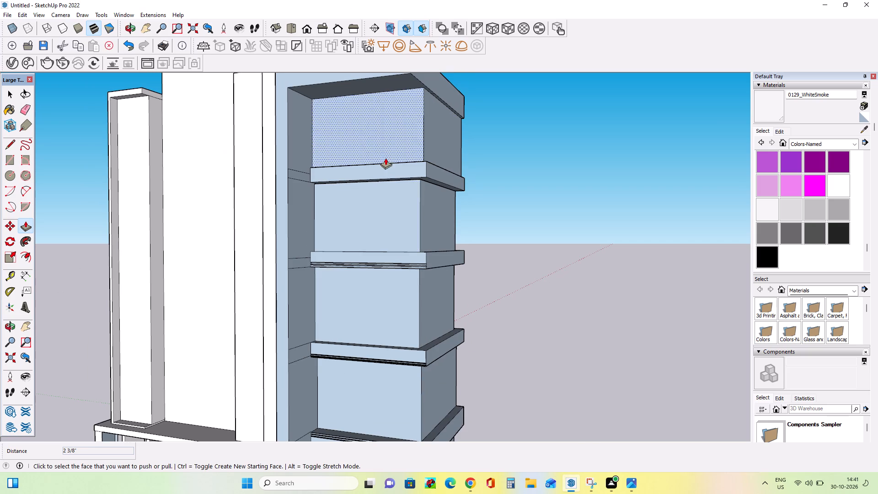
{"action": "scroll", "coordinate": [353, 193], "scroll_direction": "up", "scroll_amount": 3}
{"action": "middle_click_drag", "start_coordinate": [404, 187], "coordinate": [364, 330]}
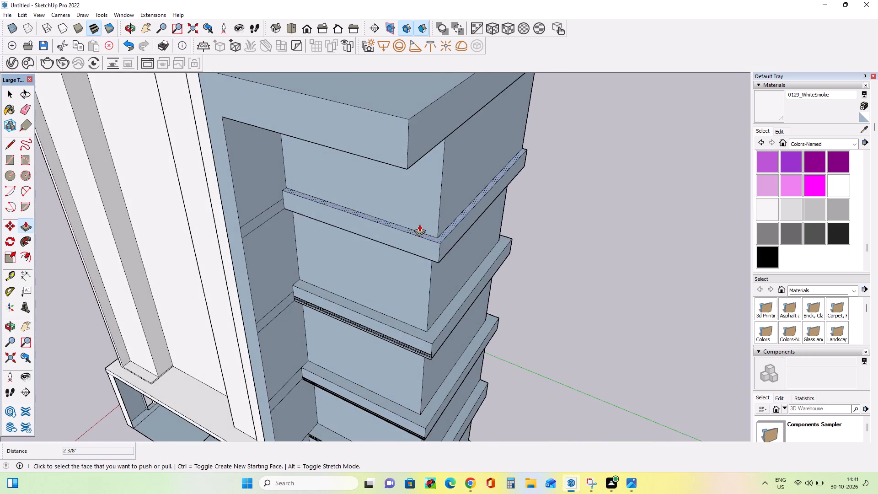
{"action": "scroll", "coordinate": [419, 224], "scroll_direction": "up", "scroll_amount": 3}
{"action": "left_click", "coordinate": [421, 238]}
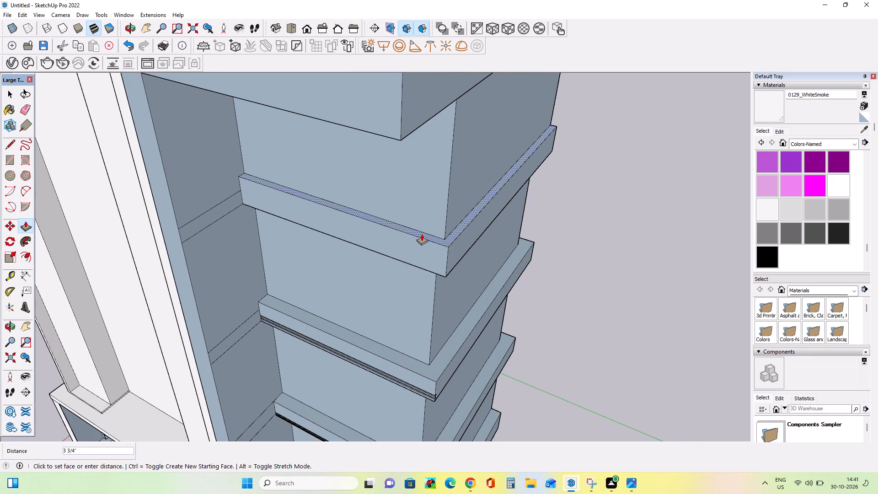
Draw a thin rectangle 16' 11 1/4" long across the fourth slab's front face, just above its lower edge.
{"action": "middle_click_drag", "start_coordinate": [379, 248], "coordinate": [465, 166]}
{"action": "scroll", "coordinate": [465, 166], "scroll_direction": "down", "scroll_amount": 2}
{"action": "scroll", "coordinate": [356, 190], "scroll_direction": "down", "scroll_amount": 4}
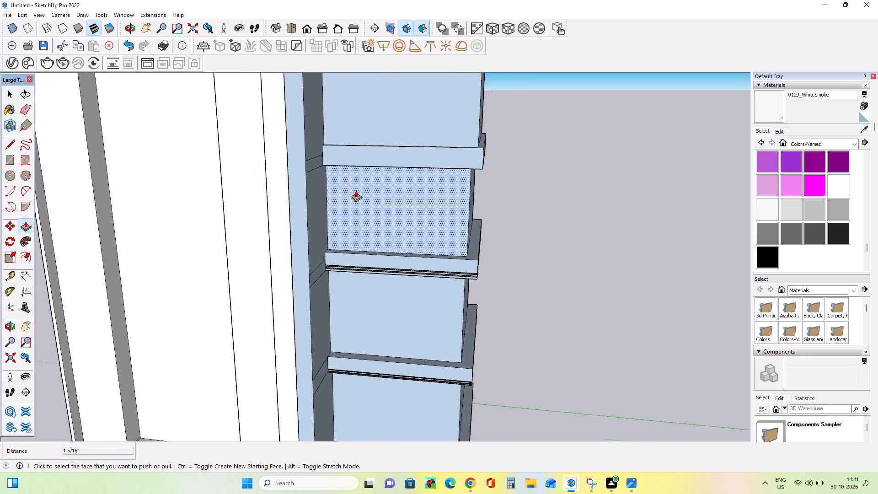
{"action": "middle_click_drag", "start_coordinate": [466, 206], "coordinate": [455, 166]}
{"action": "scroll", "coordinate": [434, 151], "scroll_direction": "up", "scroll_amount": 8}
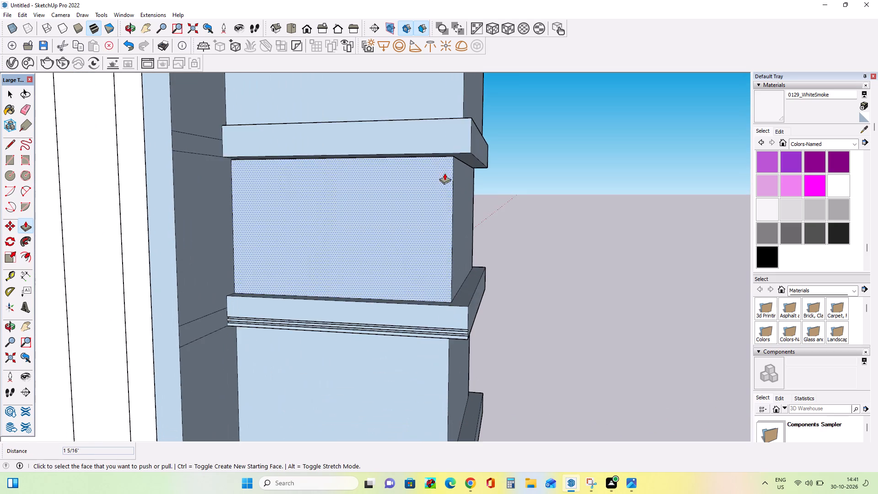
{"action": "middle_click_drag", "start_coordinate": [444, 180], "coordinate": [442, 196]}
{"action": "left_click", "coordinate": [11, 162]}
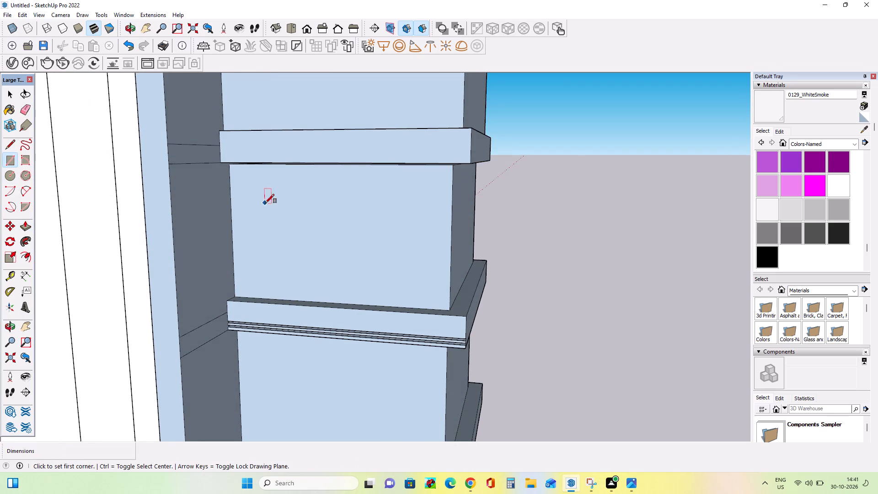
{"action": "scroll", "coordinate": [214, 168], "scroll_direction": "up", "scroll_amount": 5}
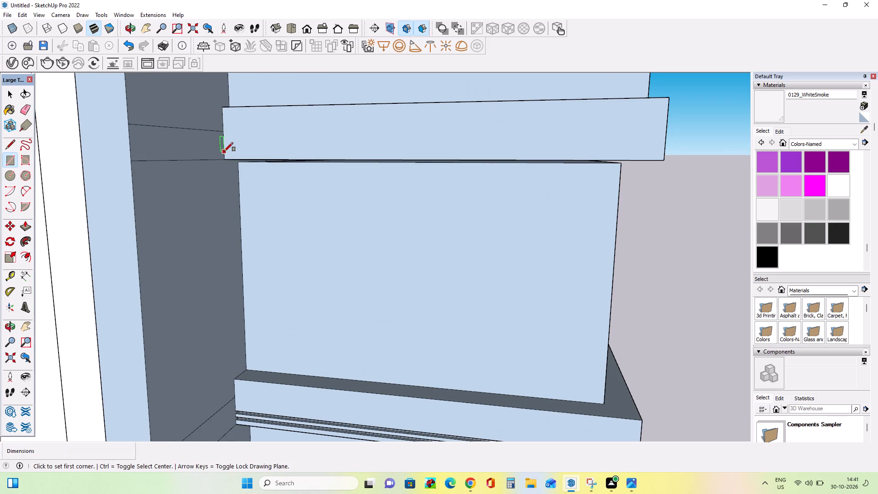
{"action": "left_click", "coordinate": [224, 151]}
{"action": "scroll", "coordinate": [515, 134], "scroll_direction": "down", "scroll_amount": 2}
{"action": "middle_click_drag", "start_coordinate": [566, 163], "coordinate": [418, 179]}
{"action": "scroll", "coordinate": [470, 163], "scroll_direction": "up", "scroll_amount": 3}
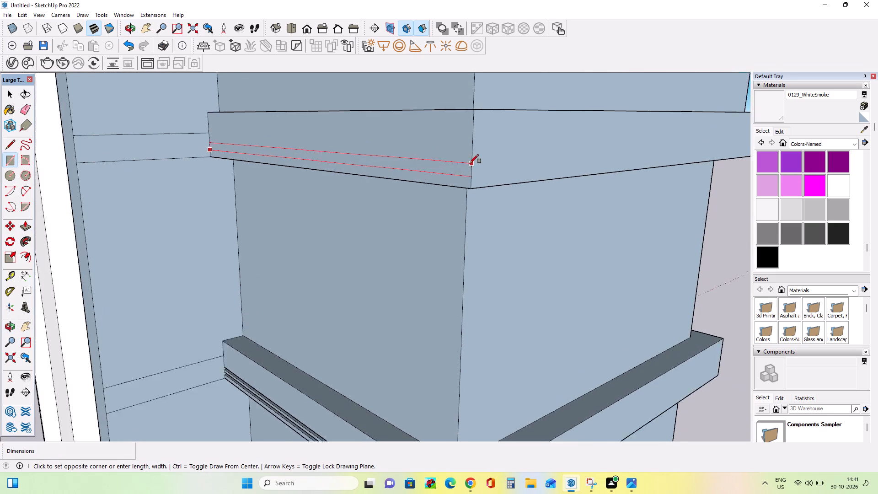
{"action": "scroll", "coordinate": [470, 172], "scroll_direction": "up", "scroll_amount": 3}
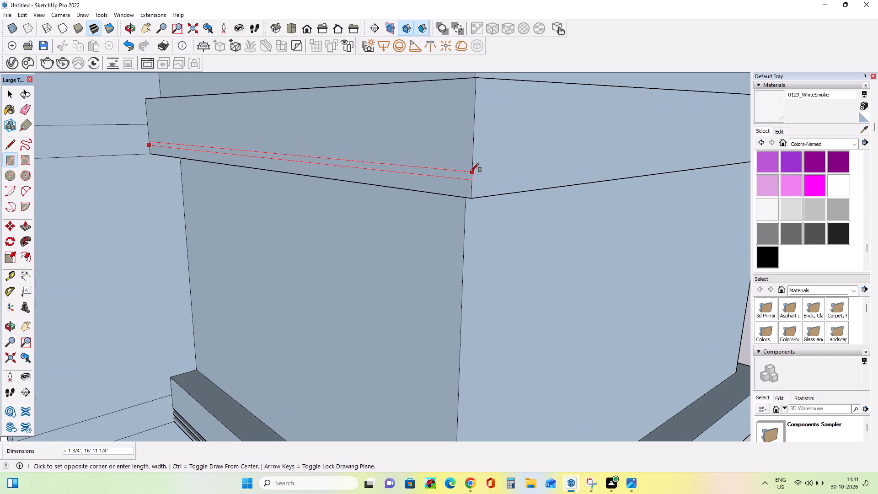
{"action": "left_click", "coordinate": [470, 174]}
Draw a second thin rectangle about 2 1/4" by 16' 11 1/4" across the fourth slab's front face, slightly above the first strip.
{"action": "middle_click_drag", "start_coordinate": [472, 202], "coordinate": [547, 196]}
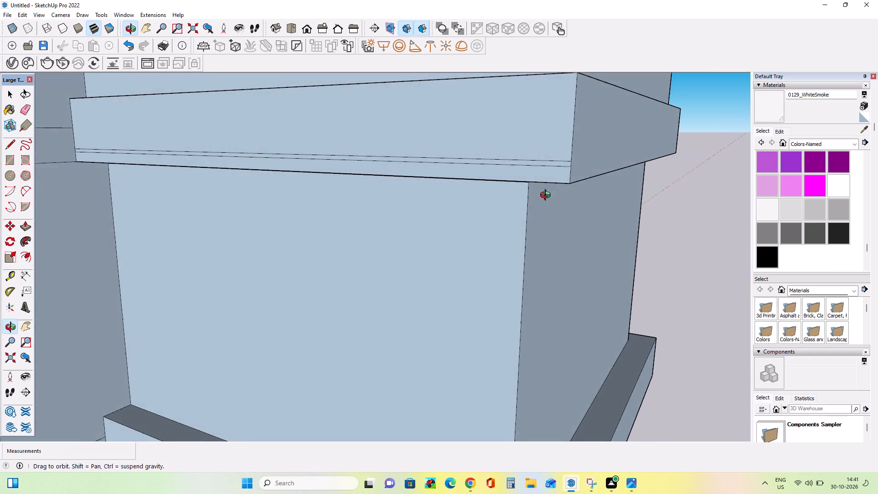
{"action": "middle_click_drag", "start_coordinate": [547, 196], "coordinate": [558, 232]}
{"action": "scroll", "coordinate": [558, 232], "scroll_direction": "down", "scroll_amount": 3}
{"action": "middle_click_drag", "start_coordinate": [156, 173], "coordinate": [277, 150]}
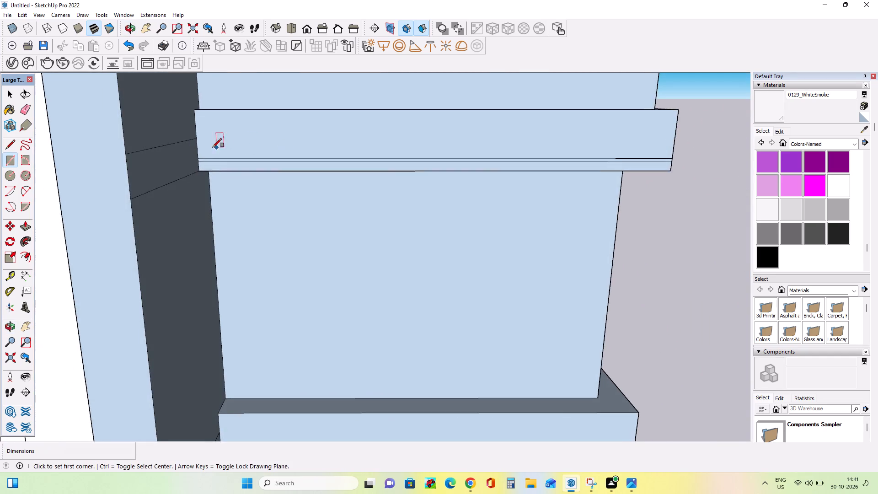
{"action": "scroll", "coordinate": [212, 147], "scroll_direction": "up", "scroll_amount": 6}
{"action": "left_click", "coordinate": [192, 161]}
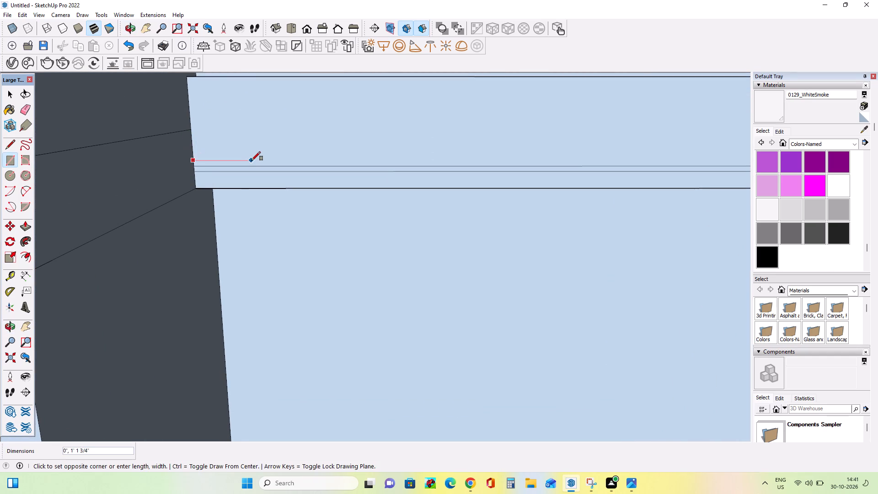
{"action": "scroll", "coordinate": [252, 161], "scroll_direction": "down", "scroll_amount": 12}
{"action": "middle_click_drag", "start_coordinate": [560, 128], "coordinate": [413, 180]}
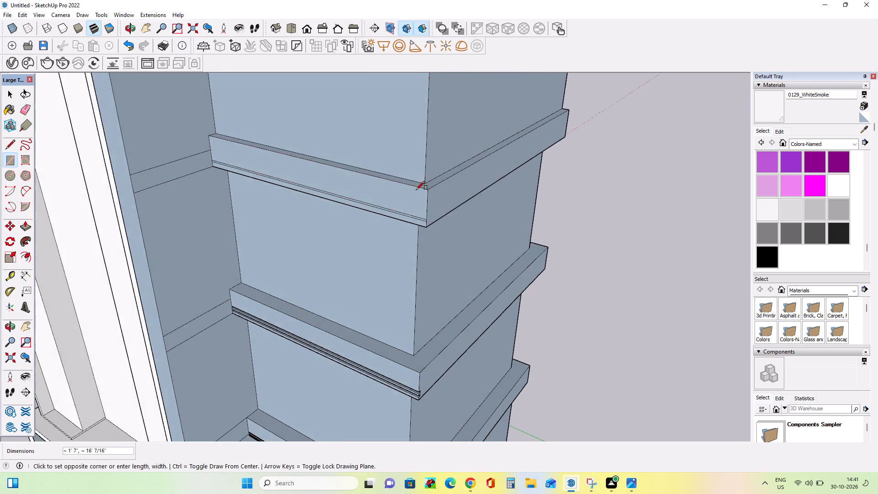
{"action": "scroll", "coordinate": [431, 206], "scroll_direction": "up", "scroll_amount": 6}
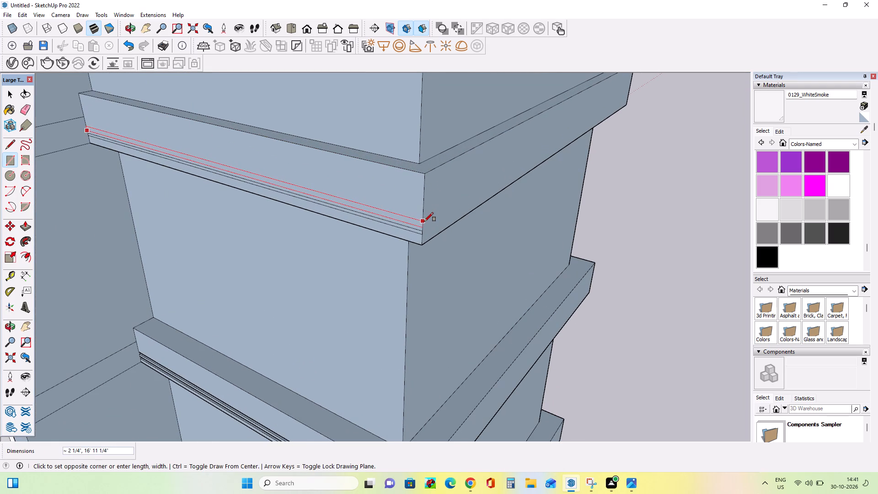
{"action": "left_click", "coordinate": [424, 221]}
Push/Pull the upper thin strip on the fourth slab's front face inward by about 2 1/8" to cut a groove.
{"action": "middle_click_drag", "start_coordinate": [422, 238], "coordinate": [511, 171]}
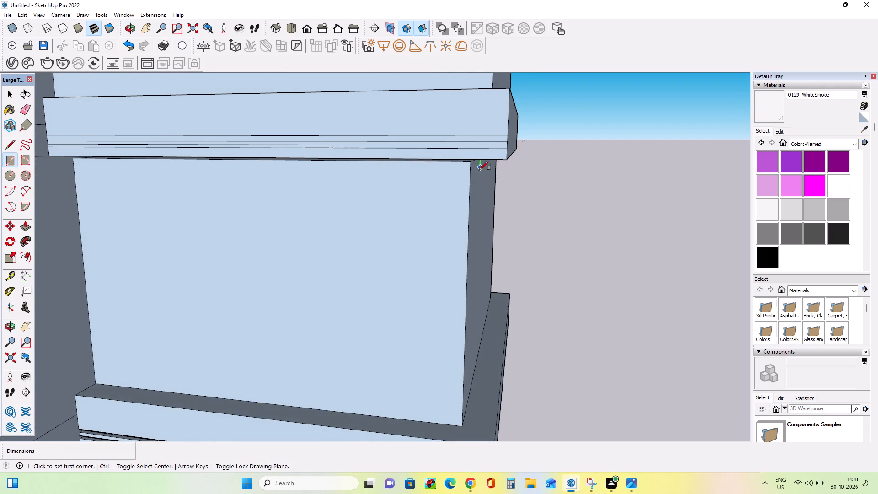
{"action": "middle_click_drag", "start_coordinate": [478, 176], "coordinate": [473, 185]}
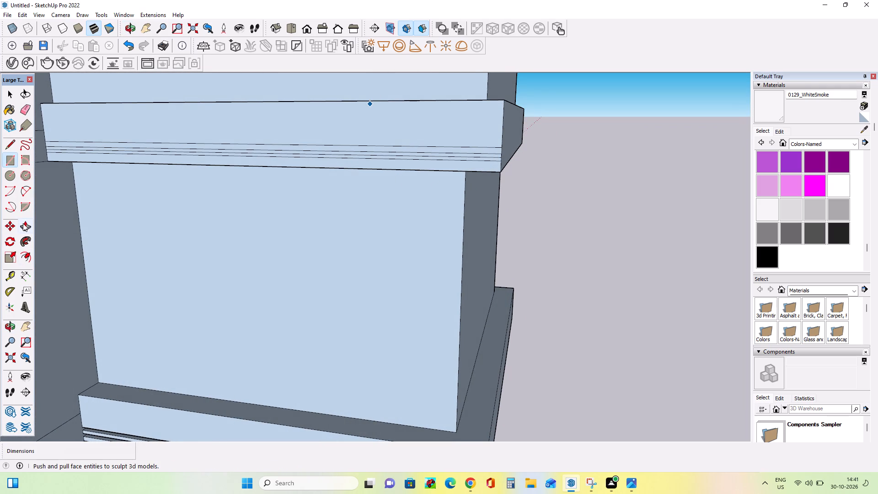
{"action": "left_click", "coordinate": [23, 222]}
{"action": "middle_click_drag", "start_coordinate": [275, 265], "coordinate": [144, 306]}
{"action": "scroll", "coordinate": [271, 186], "scroll_direction": "up", "scroll_amount": 4}
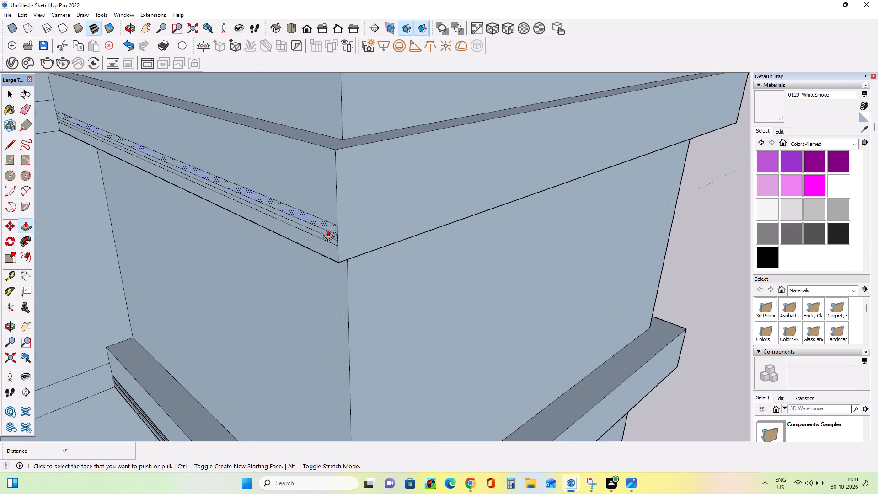
{"action": "left_click_drag", "start_coordinate": [330, 229], "coordinate": [338, 227]}
{"action": "scroll", "coordinate": [332, 242], "scroll_direction": "up", "scroll_amount": 6}
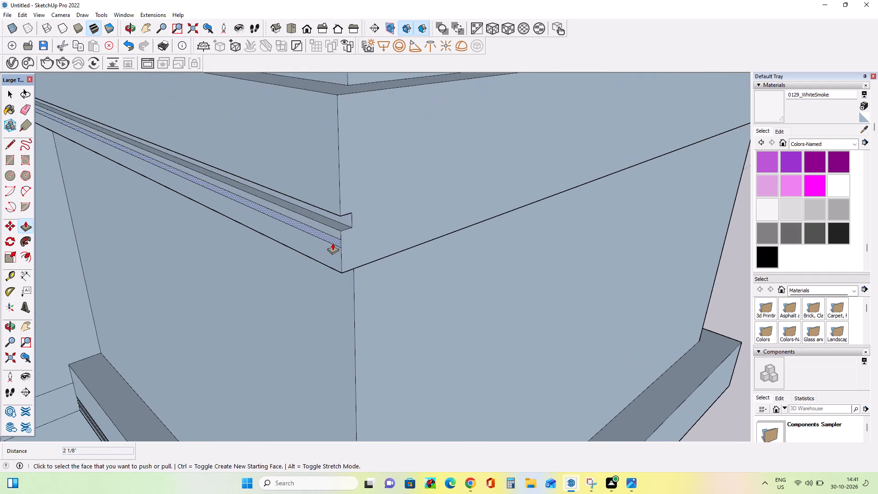
Push/Pull the lower thin strip on the fourth slab's front face inward by about 2 1/4" to cut the second groove.
{"action": "scroll", "coordinate": [332, 243], "scroll_direction": "up", "scroll_amount": 4}
{"action": "left_click_drag", "start_coordinate": [337, 239], "coordinate": [357, 240]}
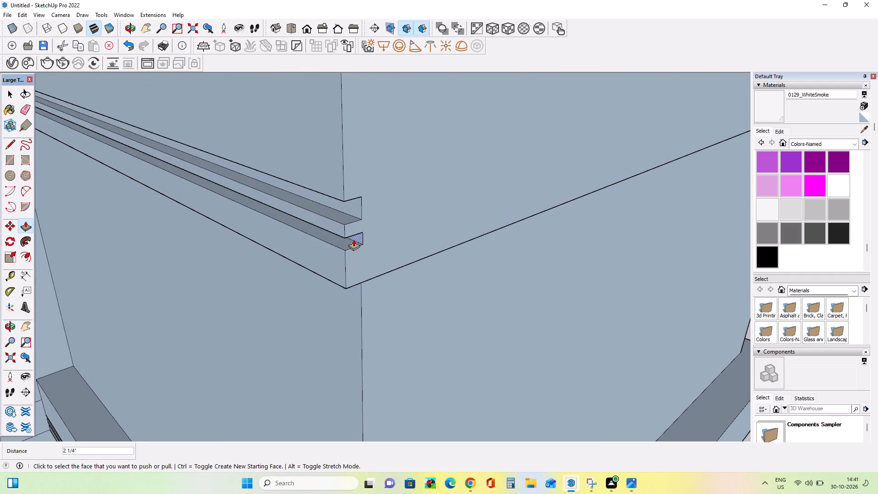
{"action": "left_click_drag", "start_coordinate": [352, 243], "coordinate": [352, 248]}
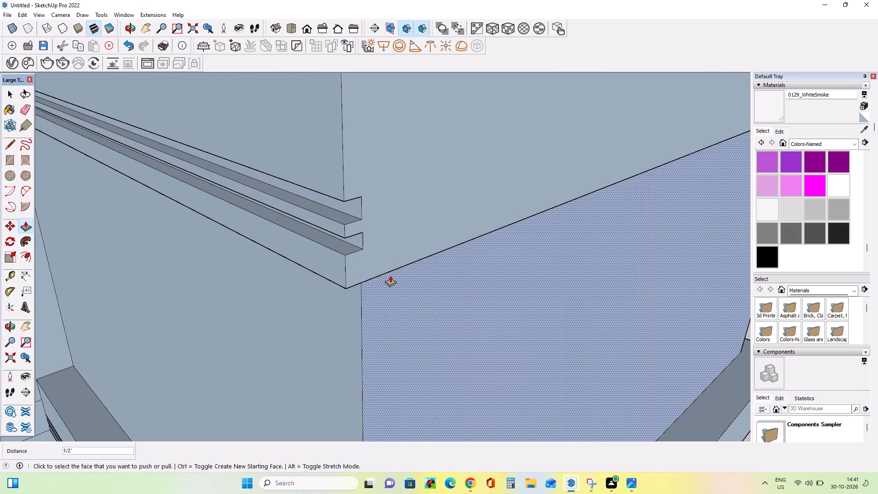
Examine the grooved slab edges on every storey of the side wing against the whole building.
{"action": "scroll", "coordinate": [390, 275], "scroll_direction": "down", "scroll_amount": 7}
{"action": "middle_click_drag", "start_coordinate": [352, 288], "coordinate": [443, 235]}
{"action": "scroll", "coordinate": [443, 235], "scroll_direction": "down", "scroll_amount": 10}
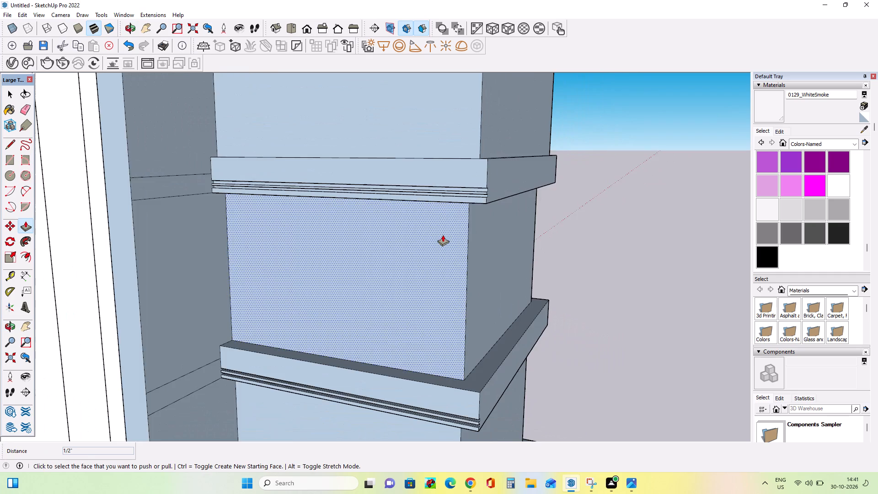
{"action": "scroll", "coordinate": [443, 235], "scroll_direction": "down", "scroll_amount": 3}
{"action": "middle_click_drag", "start_coordinate": [444, 237], "coordinate": [497, 219]}
{"action": "scroll", "coordinate": [398, 233], "scroll_direction": "down", "scroll_amount": 4}
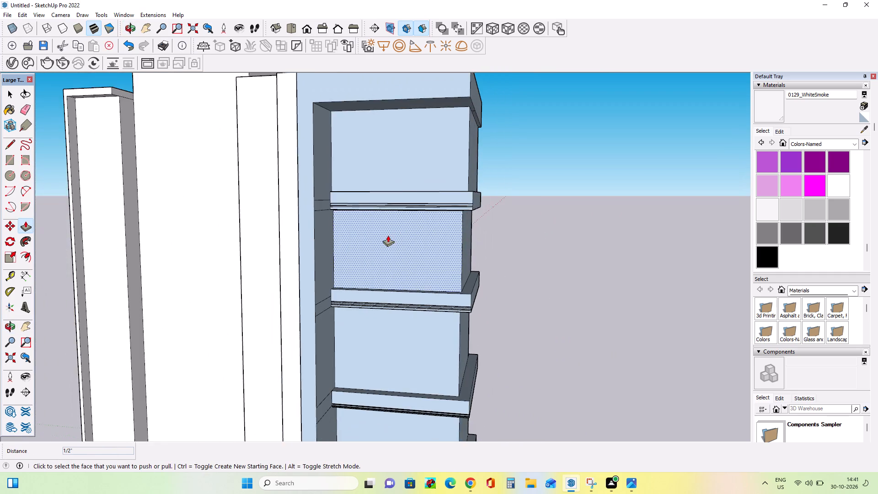
{"action": "scroll", "coordinate": [388, 235], "scroll_direction": "down", "scroll_amount": 5}
{"action": "middle_click_drag", "start_coordinate": [482, 266], "coordinate": [443, 274]}
{"action": "scroll", "coordinate": [410, 256], "scroll_direction": "up", "scroll_amount": 4}
{"action": "scroll", "coordinate": [382, 247], "scroll_direction": "down", "scroll_amount": 3}
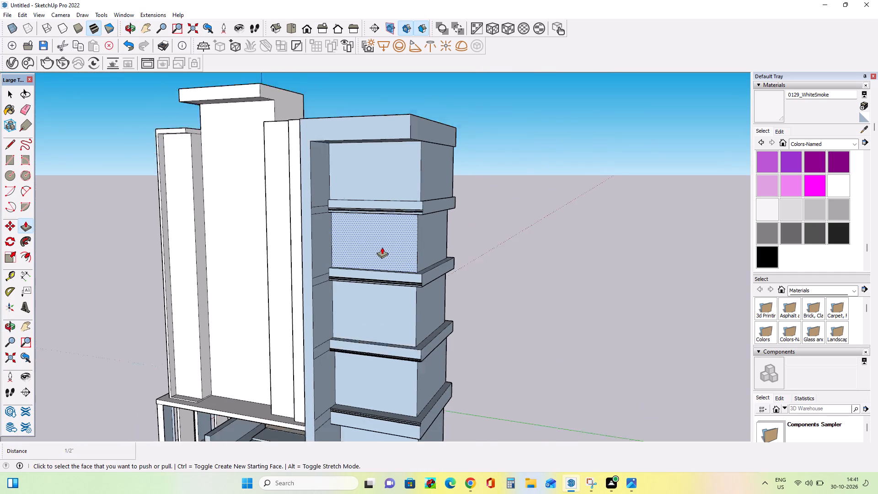
{"action": "scroll", "coordinate": [382, 247], "scroll_direction": "down", "scroll_amount": 4}
{"action": "middle_click_drag", "start_coordinate": [416, 269], "coordinate": [422, 271]}
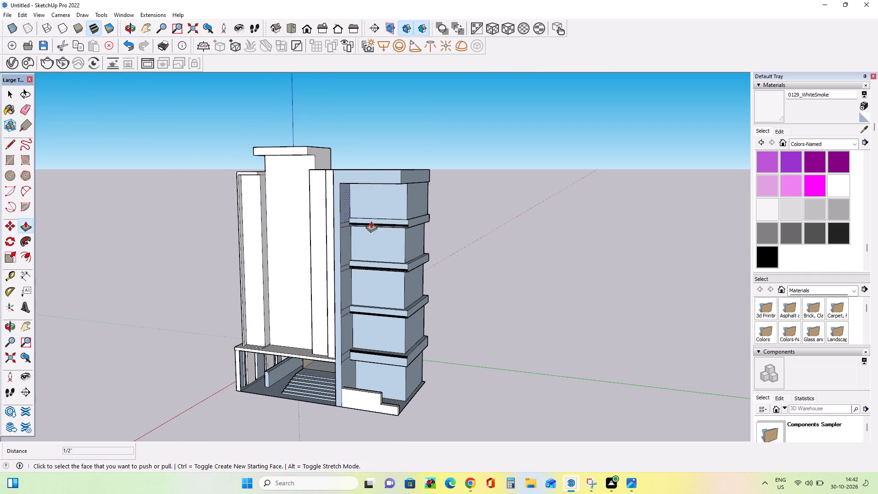
Push/Pull the side wing's roof slab side face toward the projecting slab edge below, finishing with an adjustment of about 1' 6 1/16".
{"action": "middle_click_drag", "start_coordinate": [391, 262], "coordinate": [399, 276]}
{"action": "scroll", "coordinate": [395, 253], "scroll_direction": "up", "scroll_amount": 3}
{"action": "middle_click_drag", "start_coordinate": [419, 266], "coordinate": [382, 275]}
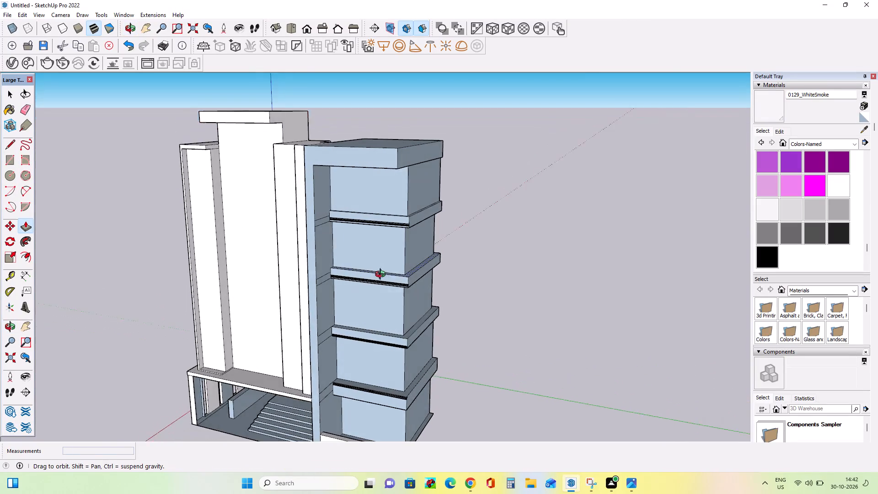
{"action": "middle_click_drag", "start_coordinate": [382, 275], "coordinate": [359, 267]}
{"action": "middle_click_drag", "start_coordinate": [401, 244], "coordinate": [374, 251]}
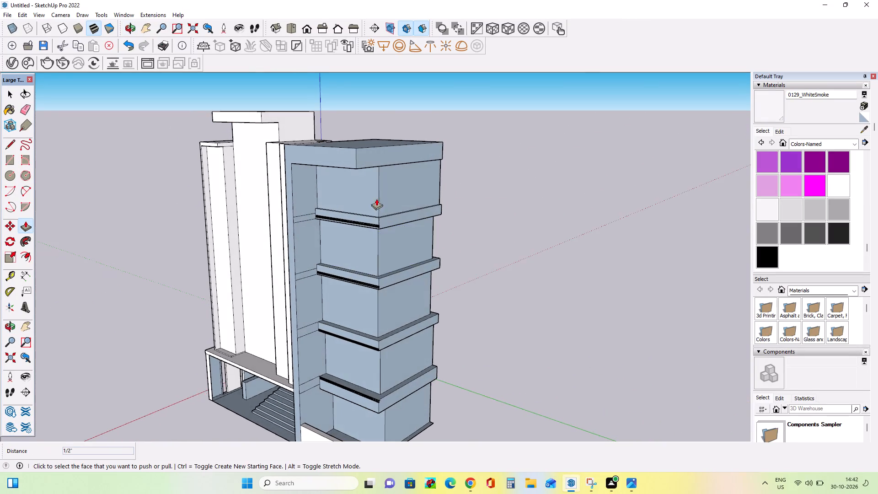
{"action": "scroll", "coordinate": [379, 145], "scroll_direction": "up", "scroll_amount": 3}
{"action": "left_click_drag", "start_coordinate": [387, 161], "coordinate": [396, 166]}
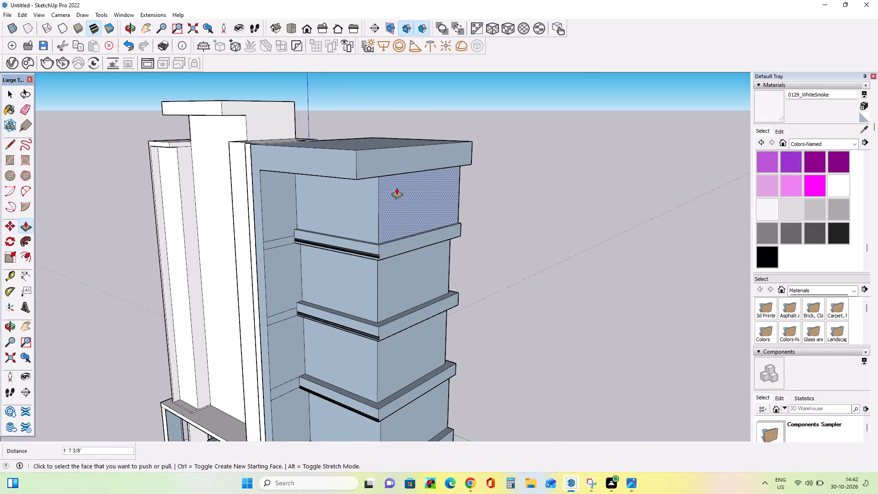
{"action": "left_click_drag", "start_coordinate": [395, 168], "coordinate": [399, 245]}
{"action": "middle_click_drag", "start_coordinate": [338, 266], "coordinate": [385, 248]}
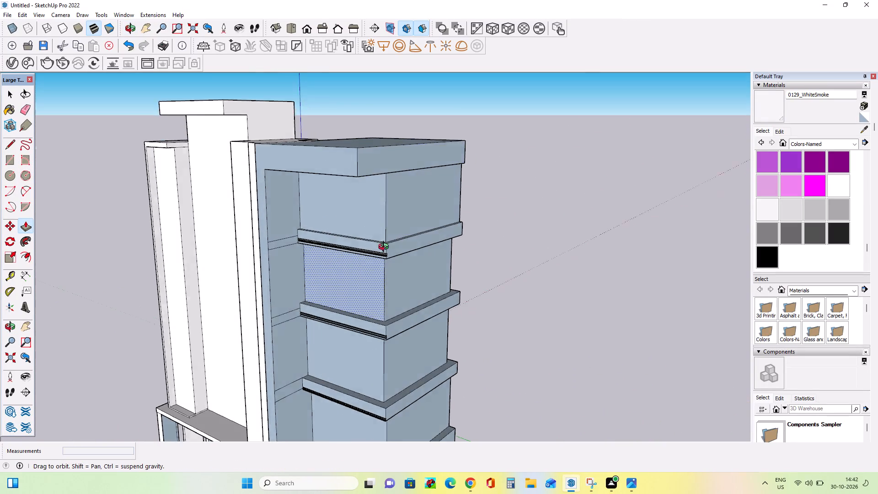
{"action": "middle_click_drag", "start_coordinate": [385, 248], "coordinate": [371, 222]}
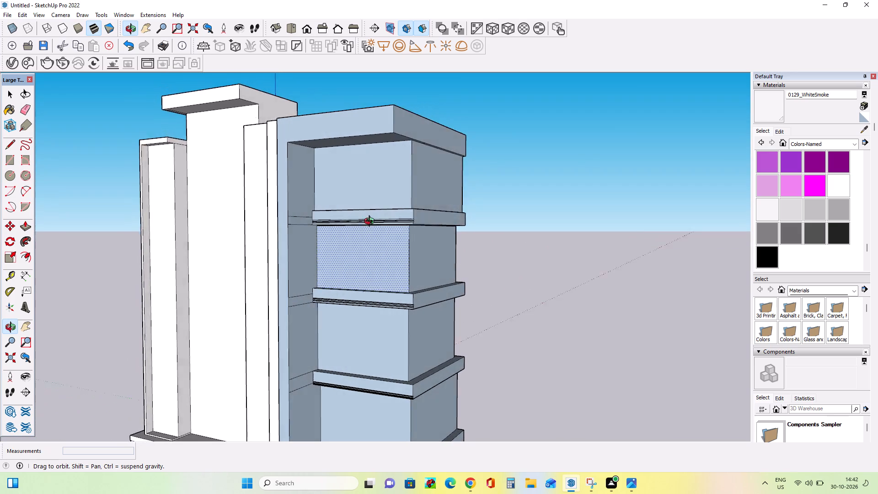
{"action": "middle_click_drag", "start_coordinate": [371, 222], "coordinate": [352, 226]}
{"action": "middle_click_drag", "start_coordinate": [416, 201], "coordinate": [420, 274]}
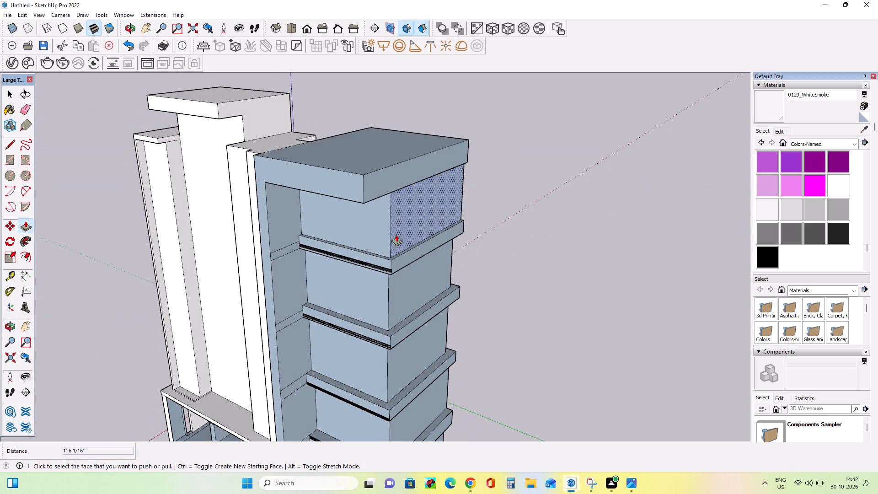
Adjust the roof slab's side face by about 3/8" with Push/Pull, using the projecting slab below as the reference.
{"action": "middle_click_drag", "start_coordinate": [396, 217], "coordinate": [443, 93]}
{"action": "left_click_drag", "start_coordinate": [434, 103], "coordinate": [440, 106]}
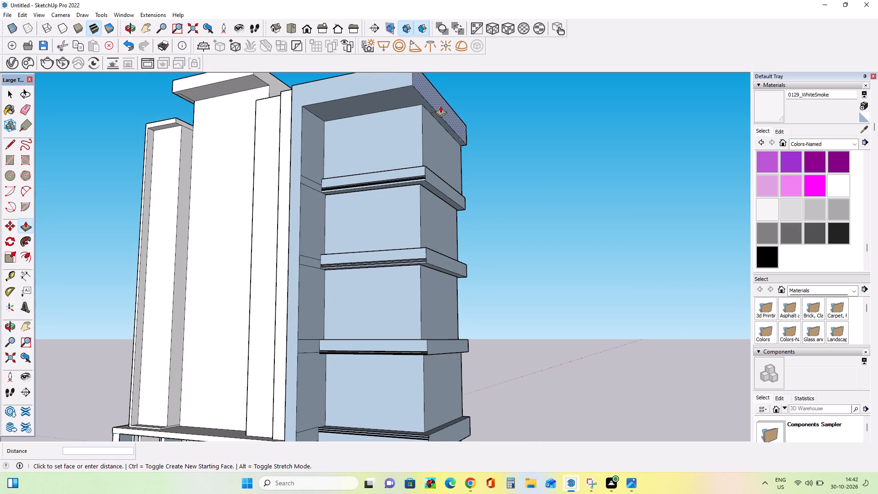
{"action": "left_click_drag", "start_coordinate": [440, 106], "coordinate": [442, 185]}
Examine the side wing's roof edge, grooved slabs and storey walls, and the building's full front elevation.
{"action": "middle_click_drag", "start_coordinate": [392, 202], "coordinate": [432, 236]}
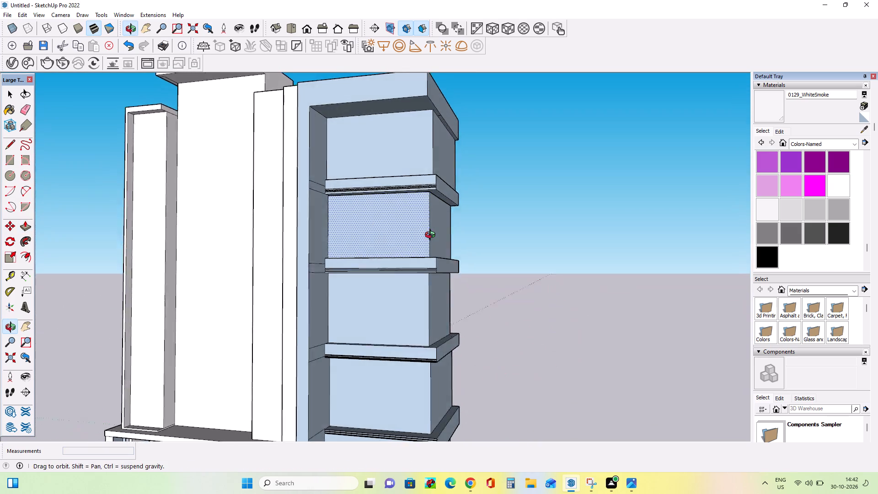
{"action": "middle_click_drag", "start_coordinate": [432, 236], "coordinate": [435, 256]}
{"action": "middle_click_drag", "start_coordinate": [399, 213], "coordinate": [393, 192]}
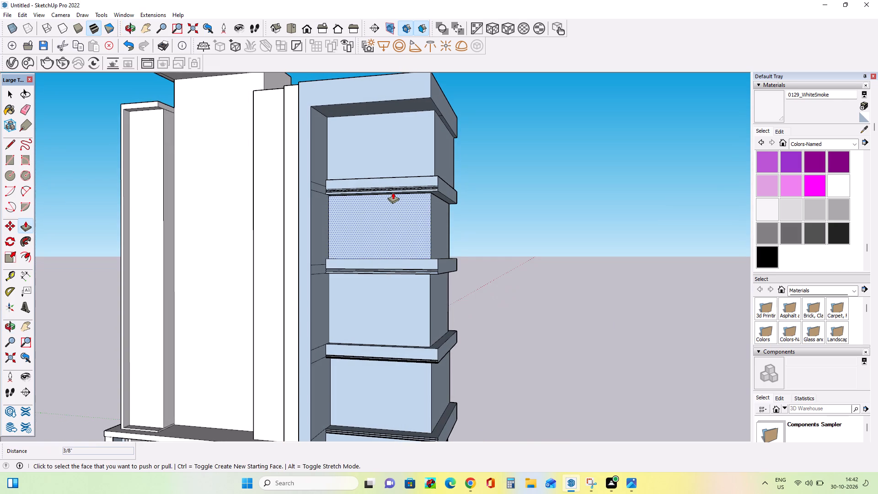
{"action": "middle_click_drag", "start_coordinate": [427, 156], "coordinate": [415, 173]}
{"action": "middle_click_drag", "start_coordinate": [422, 176], "coordinate": [447, 187]}
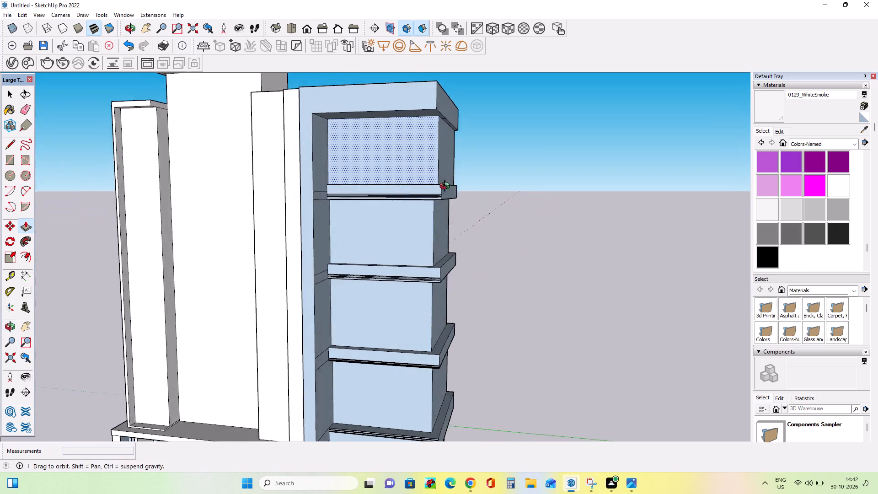
{"action": "middle_click_drag", "start_coordinate": [447, 187], "coordinate": [450, 189]}
{"action": "middle_click_drag", "start_coordinate": [394, 176], "coordinate": [397, 168]}
{"action": "middle_click_drag", "start_coordinate": [361, 144], "coordinate": [369, 149]}
{"action": "middle_click_drag", "start_coordinate": [542, 267], "coordinate": [532, 276]}
{"action": "scroll", "coordinate": [418, 397], "scroll_direction": "up", "scroll_amount": 2}
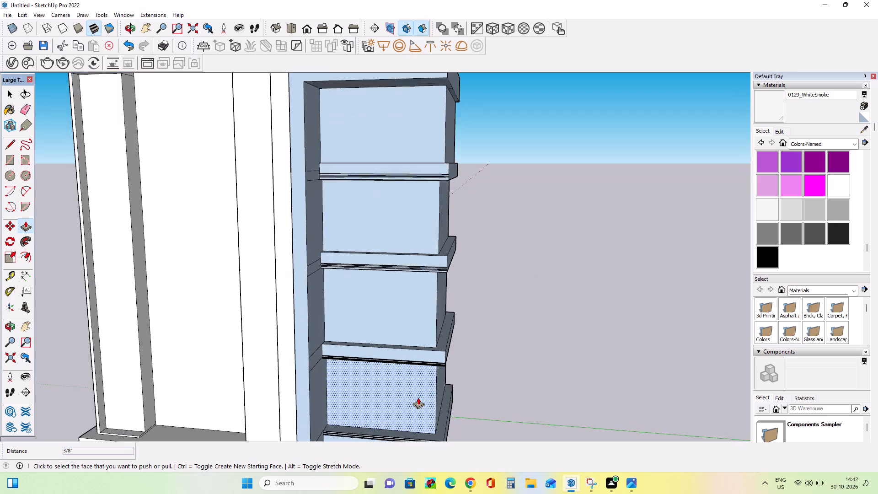
{"action": "scroll", "coordinate": [418, 397], "scroll_direction": "up", "scroll_amount": 5}
{"action": "middle_click_drag", "start_coordinate": [418, 390], "coordinate": [423, 360]}
{"action": "scroll", "coordinate": [423, 359], "scroll_direction": "down", "scroll_amount": 6}
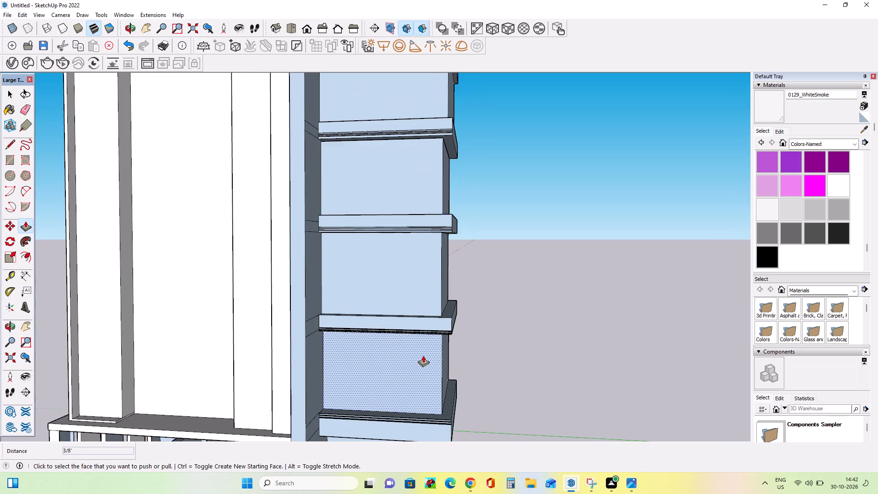
{"action": "scroll", "coordinate": [423, 355], "scroll_direction": "down", "scroll_amount": 9}
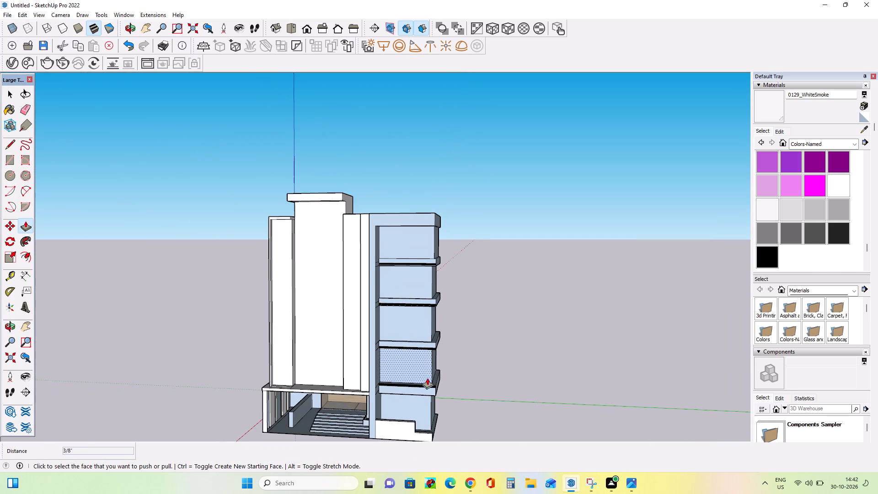
{"action": "left_click", "coordinate": [31, 322]}
{"action": "left_click_drag", "start_coordinate": [417, 331], "coordinate": [407, 289]}
{"action": "scroll", "coordinate": [408, 289], "scroll_direction": "up", "scroll_amount": 5}
{"action": "scroll", "coordinate": [408, 289], "scroll_direction": "down", "scroll_amount": 3}
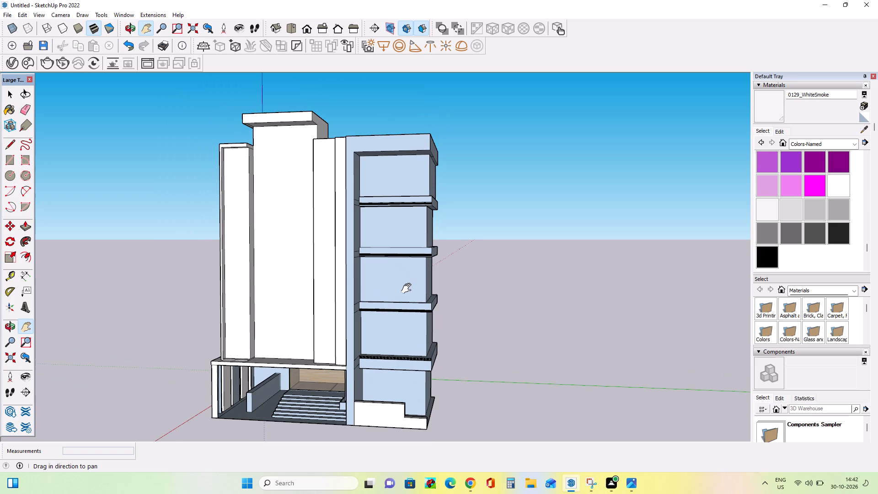
{"action": "scroll", "coordinate": [408, 289], "scroll_direction": "up", "scroll_amount": 1}
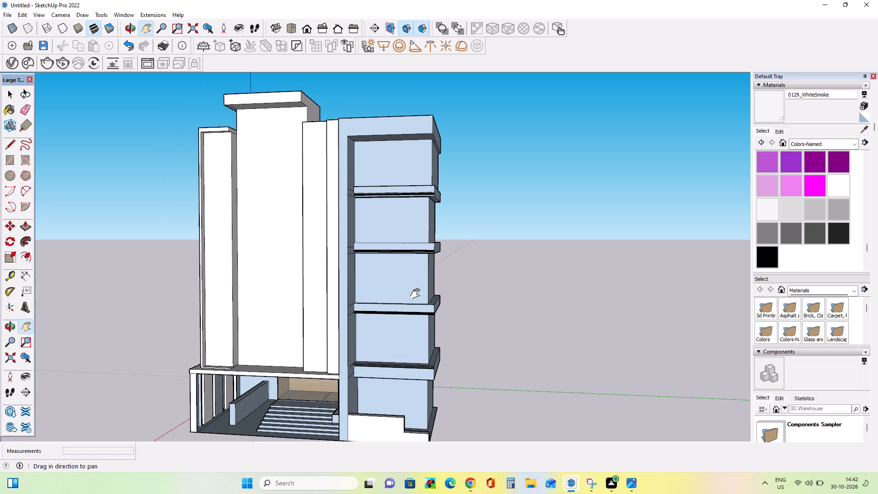
{"action": "middle_click_drag", "start_coordinate": [425, 300], "coordinate": [438, 280]}
{"action": "scroll", "coordinate": [438, 280], "scroll_direction": "down", "scroll_amount": 1}
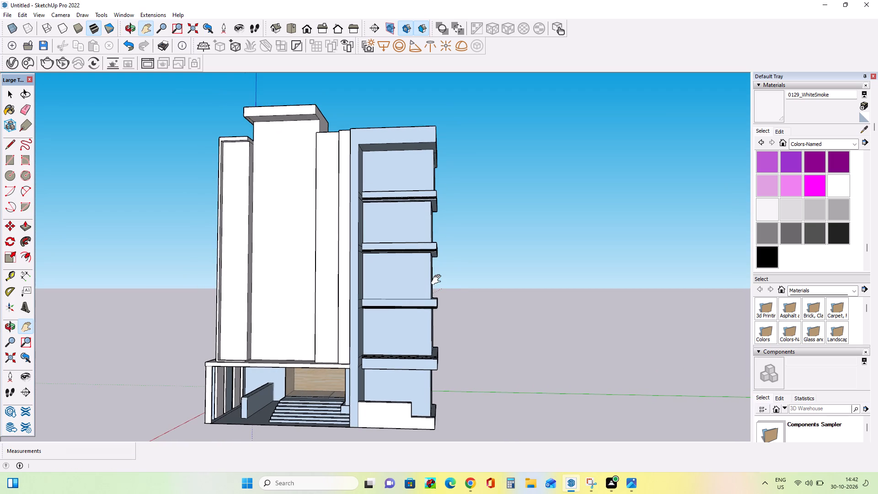
{"action": "middle_click_drag", "start_coordinate": [457, 291], "coordinate": [440, 300]}
{"action": "scroll", "coordinate": [440, 300], "scroll_direction": "down", "scroll_amount": 1}
{"action": "scroll", "coordinate": [440, 304], "scroll_direction": "up", "scroll_amount": 2}
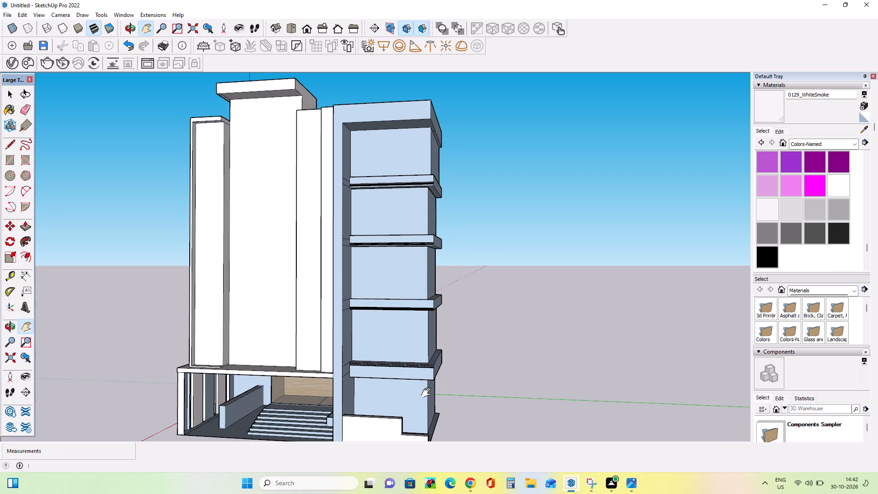
{"action": "middle_click_drag", "start_coordinate": [425, 392], "coordinate": [415, 393]}
{"action": "scroll", "coordinate": [412, 392], "scroll_direction": "up", "scroll_amount": 1}
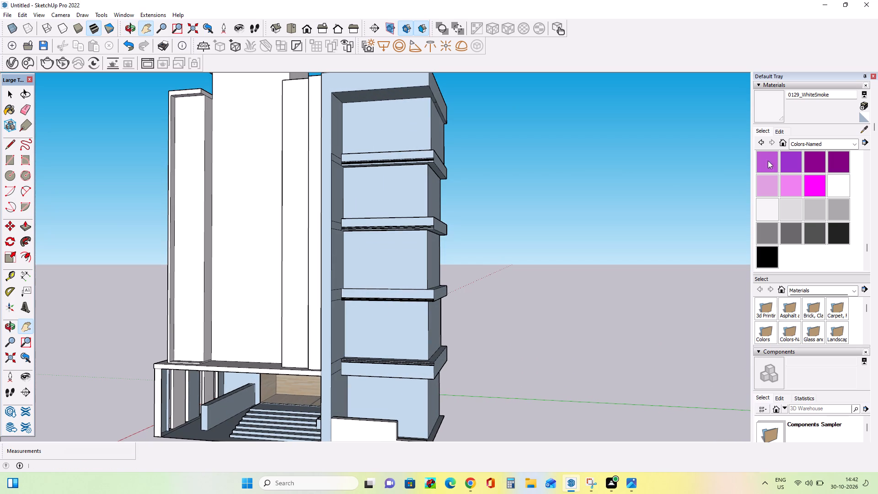
Paint the front and side walls of all five side-wing storeys with Translucent Glass Gray from the Glass and Mirrors collection.
{"action": "left_click", "coordinate": [807, 141]}
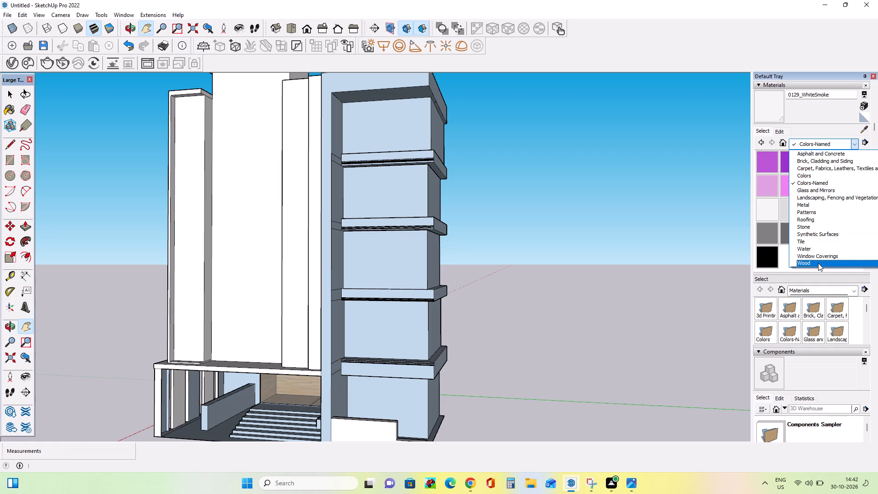
{"action": "left_click", "coordinate": [823, 189]}
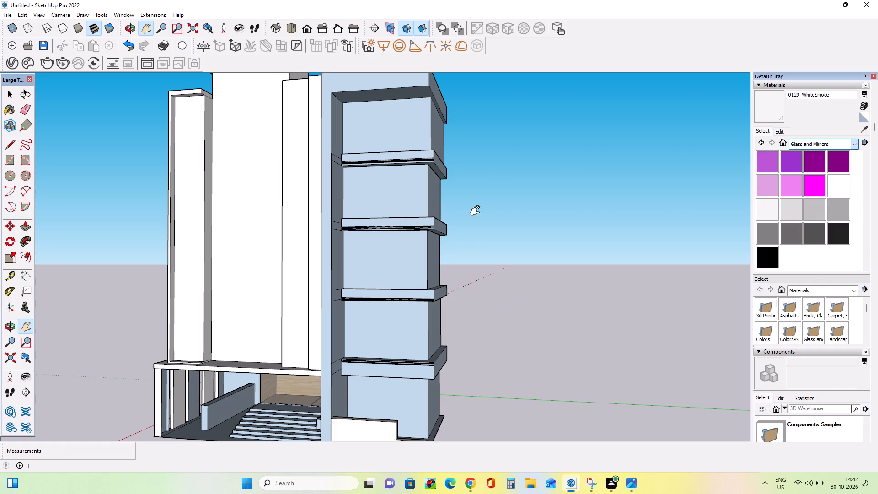
{"action": "left_click", "coordinate": [840, 186]}
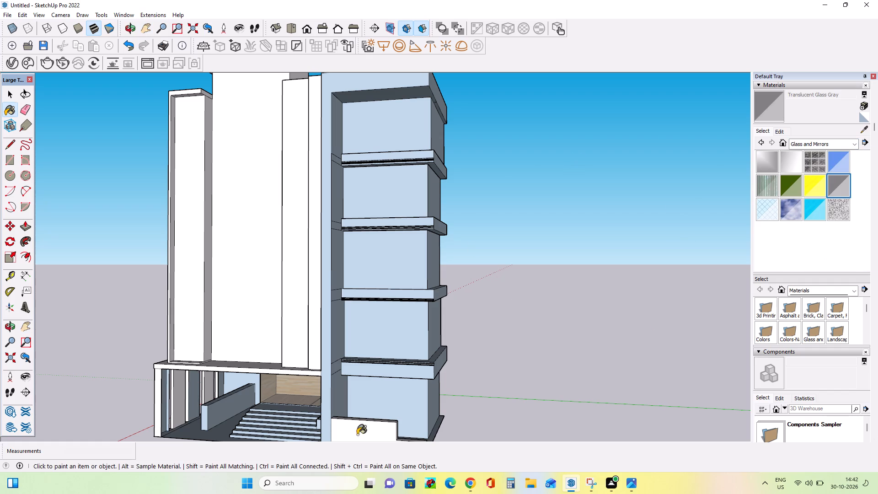
{"action": "left_click", "coordinate": [408, 398]}
{"action": "left_click", "coordinate": [434, 395]}
{"action": "left_click", "coordinate": [414, 349]}
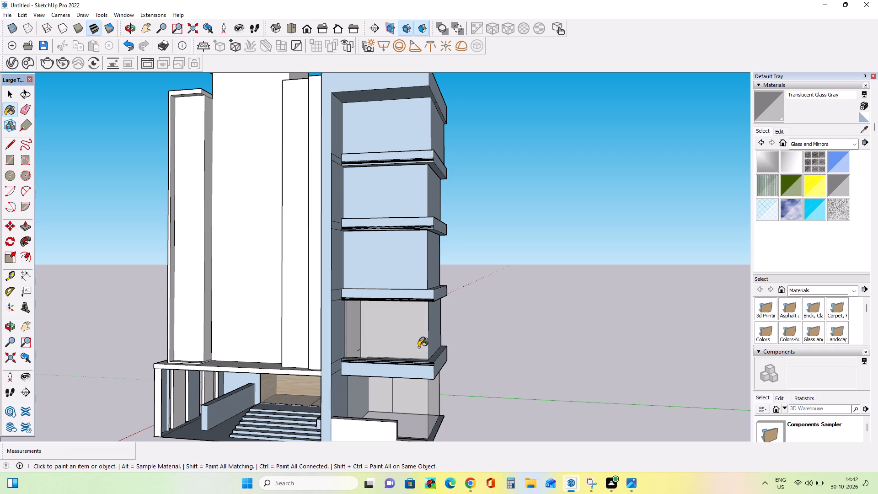
{"action": "left_click", "coordinate": [434, 336]}
{"action": "left_click", "coordinate": [395, 262]}
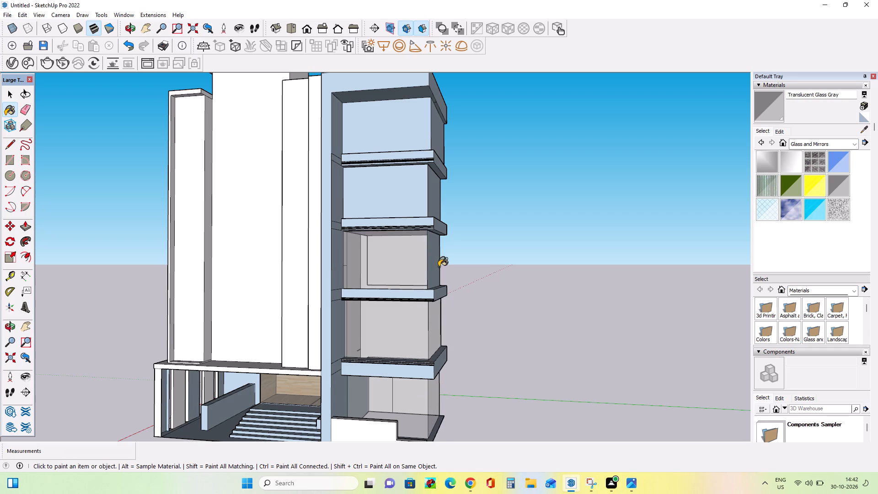
{"action": "left_click", "coordinate": [439, 267]}
{"action": "left_click", "coordinate": [404, 186]}
{"action": "left_click", "coordinate": [436, 192]}
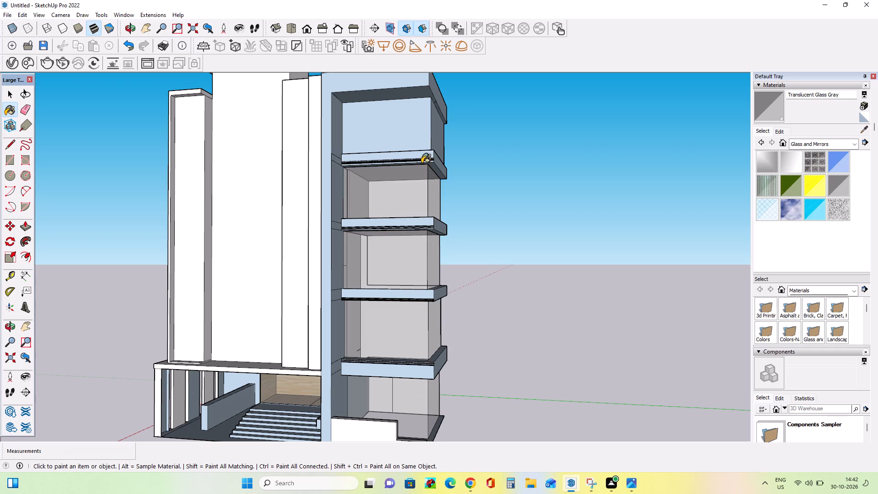
{"action": "left_click", "coordinate": [403, 134]}
{"action": "left_click", "coordinate": [436, 138]}
Paint the front and narrow side faces of the side wing's tall vertical frame with 0128_White from the Colors-Named collection.
{"action": "middle_click_drag", "start_coordinate": [450, 226], "coordinate": [464, 252]}
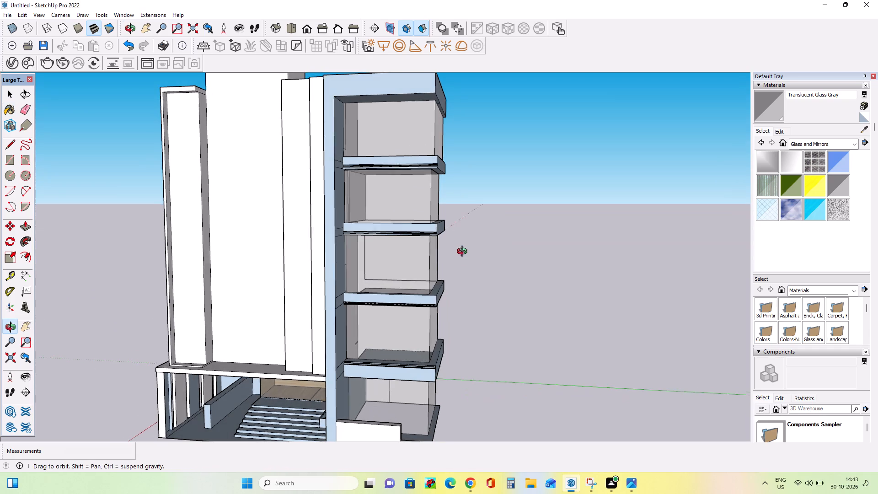
{"action": "middle_click_drag", "start_coordinate": [464, 252], "coordinate": [465, 253]}
{"action": "scroll", "coordinate": [428, 242], "scroll_direction": "down", "scroll_amount": 2}
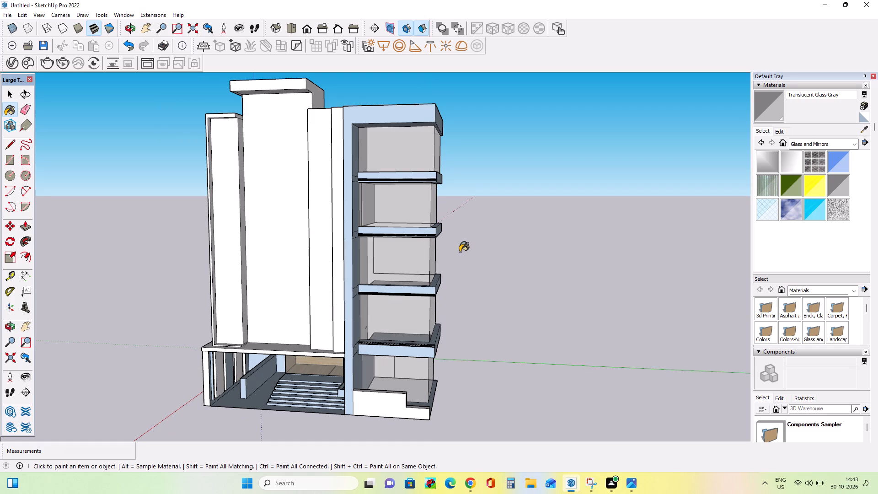
{"action": "middle_click_drag", "start_coordinate": [367, 240], "coordinate": [367, 237]}
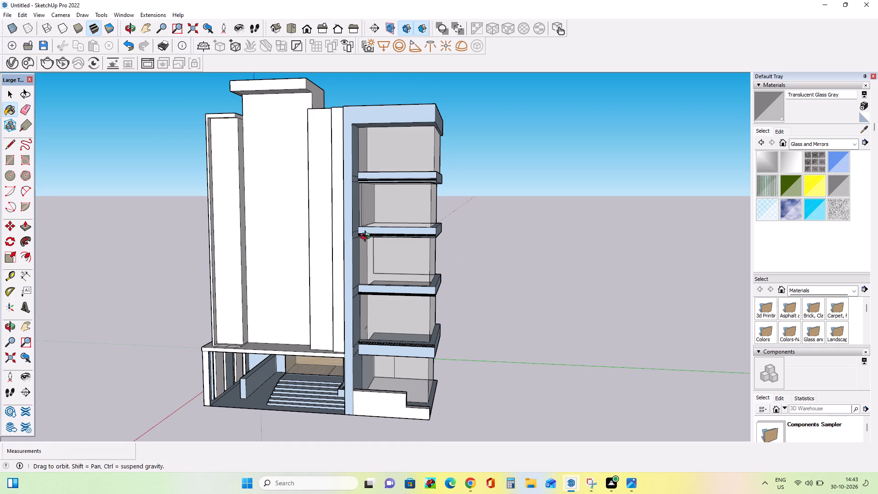
{"action": "middle_click_drag", "start_coordinate": [367, 237], "coordinate": [498, 257]}
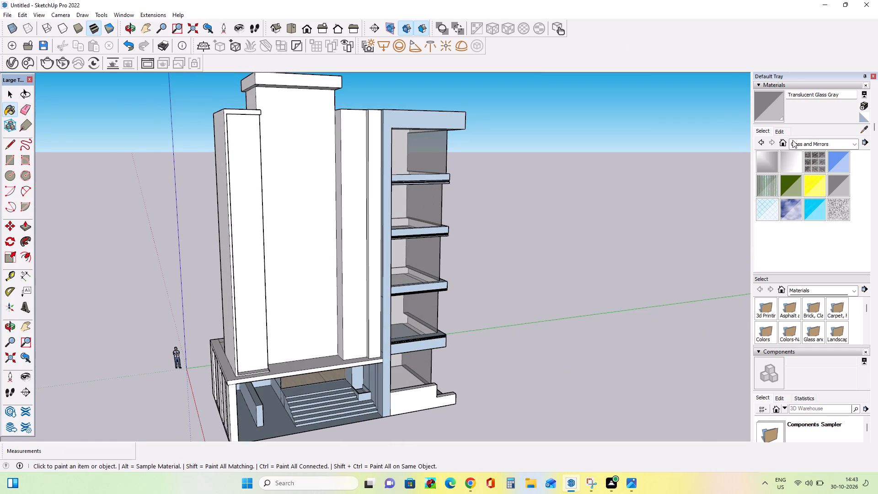
{"action": "left_click", "coordinate": [796, 144]}
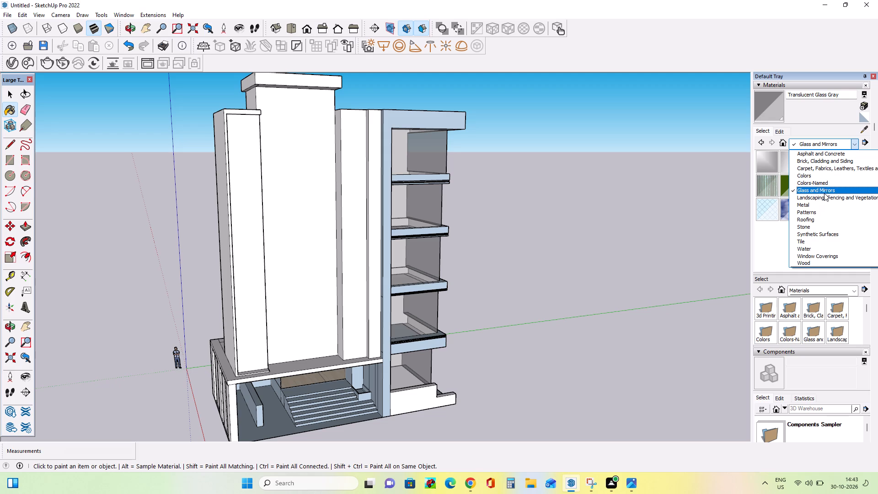
{"action": "left_click", "coordinate": [820, 182]}
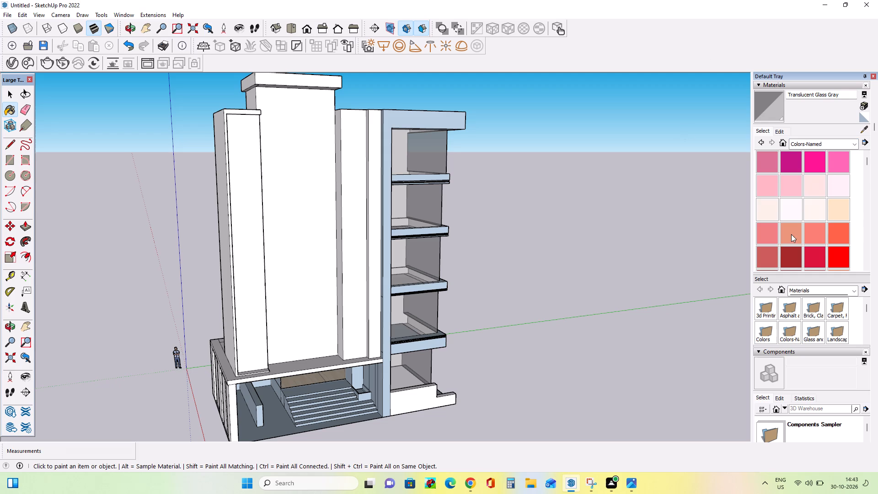
{"action": "scroll", "coordinate": [791, 234], "scroll_direction": "down", "scroll_amount": 10}
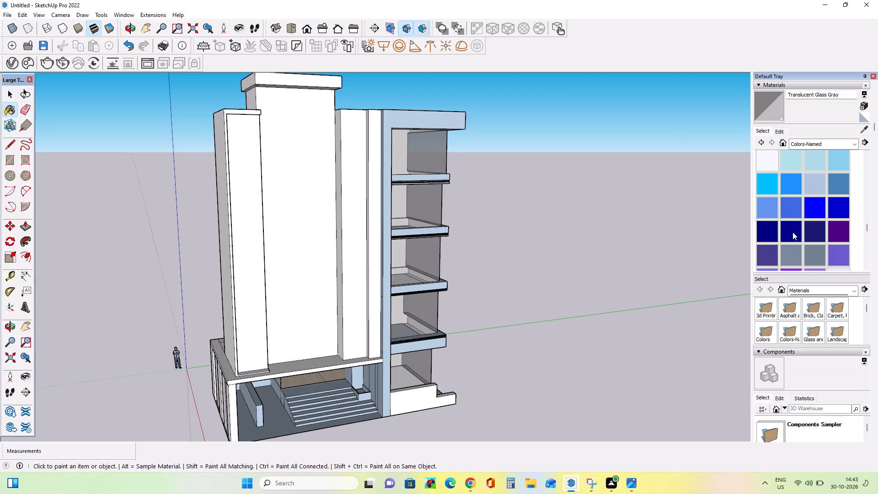
{"action": "scroll", "coordinate": [792, 232], "scroll_direction": "down", "scroll_amount": 3}
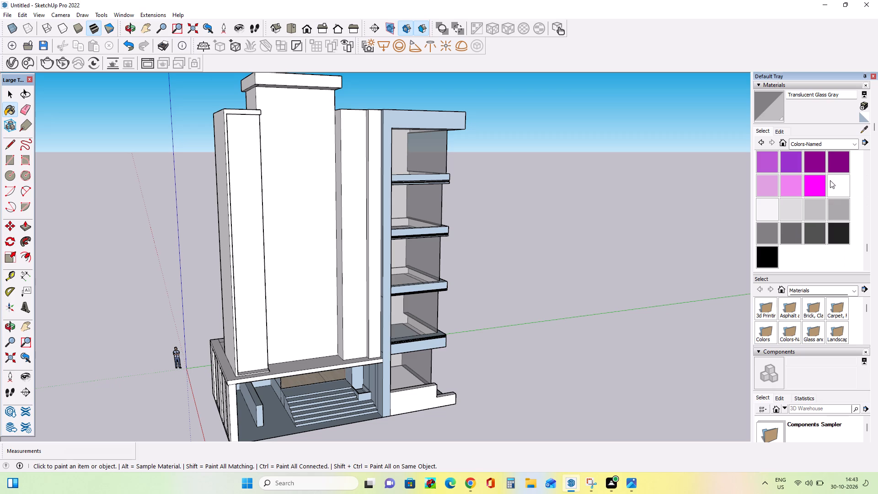
{"action": "left_click", "coordinate": [831, 183]}
{"action": "scroll", "coordinate": [379, 236], "scroll_direction": "up", "scroll_amount": 11}
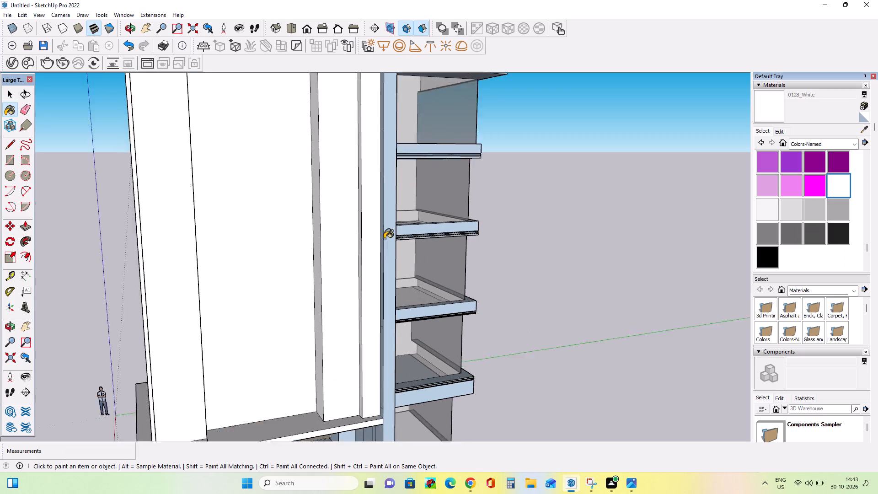
{"action": "scroll", "coordinate": [384, 239], "scroll_direction": "up", "scroll_amount": 3}
{"action": "left_click", "coordinate": [381, 232]}
{"action": "left_click", "coordinate": [386, 234]}
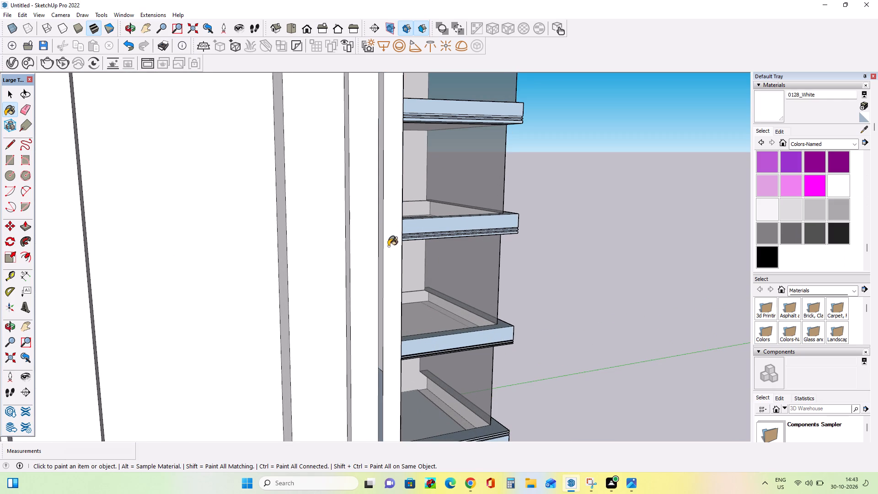
{"action": "middle_click_drag", "start_coordinate": [391, 233], "coordinate": [452, 160]}
{"action": "left_click", "coordinate": [418, 374]}
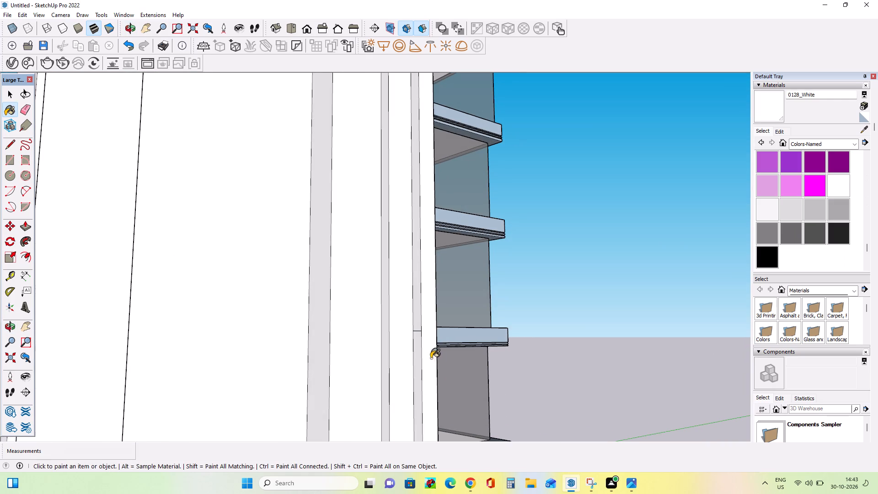
{"action": "scroll", "coordinate": [391, 301], "scroll_direction": "down", "scroll_amount": 8}
{"action": "scroll", "coordinate": [399, 424], "scroll_direction": "up", "scroll_amount": 4}
{"action": "left_click", "coordinate": [404, 413]}
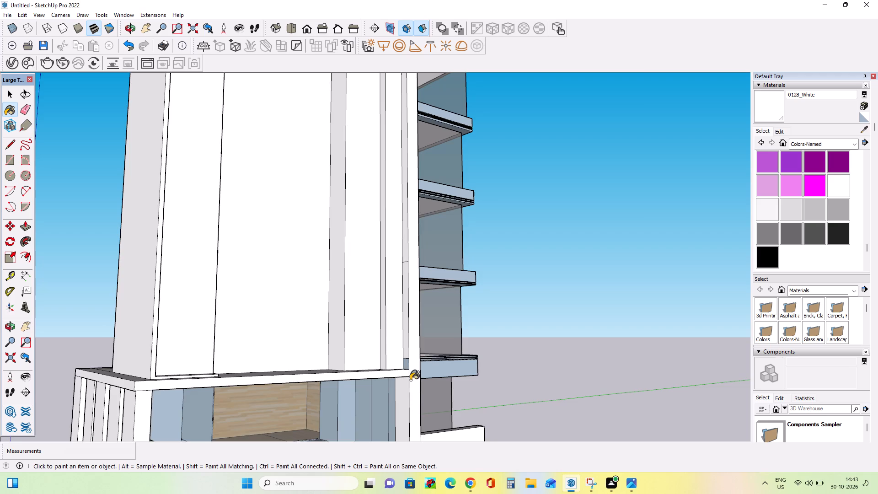
{"action": "scroll", "coordinate": [405, 369], "scroll_direction": "up", "scroll_amount": 3}
{"action": "left_click", "coordinate": [407, 365]}
Paint the outer side face and underside of the side wing's roof slab with 0128_White.
{"action": "scroll", "coordinate": [412, 344], "scroll_direction": "down", "scroll_amount": 11}
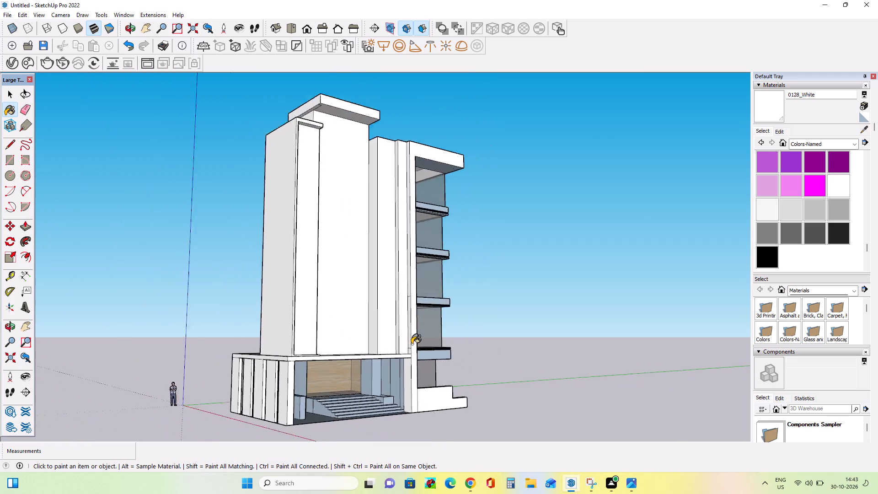
{"action": "scroll", "coordinate": [412, 344], "scroll_direction": "down", "scroll_amount": 1}
{"action": "middle_click_drag", "start_coordinate": [436, 365], "coordinate": [382, 406]}
{"action": "scroll", "coordinate": [412, 333], "scroll_direction": "up", "scroll_amount": 4}
{"action": "middle_click_drag", "start_coordinate": [412, 333], "coordinate": [262, 342]}
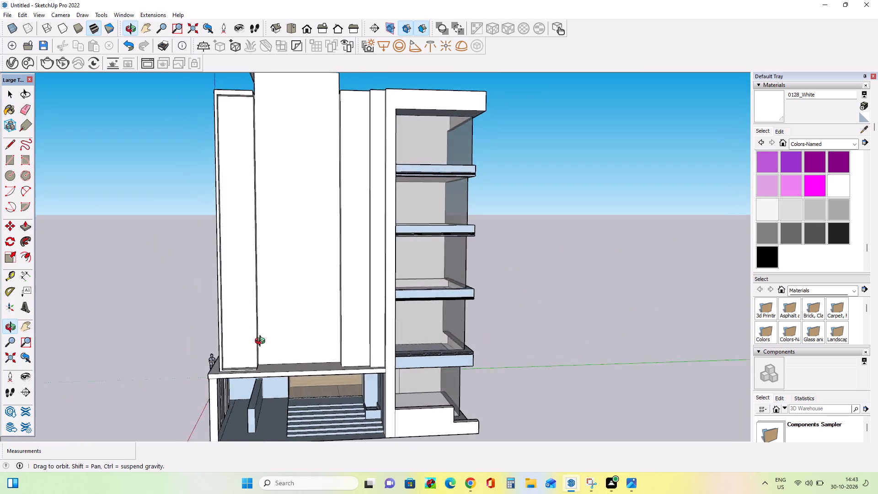
{"action": "middle_click_drag", "start_coordinate": [262, 342], "coordinate": [179, 220]}
{"action": "left_click", "coordinate": [432, 87]}
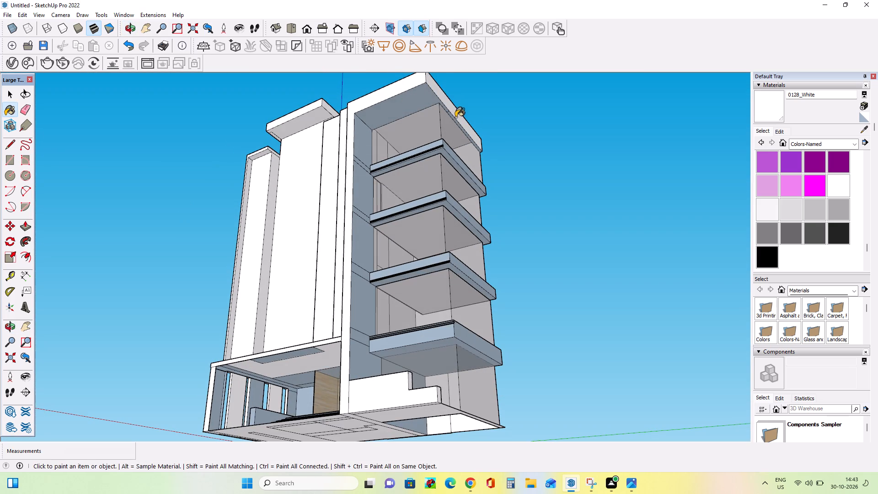
{"action": "left_click", "coordinate": [419, 98]}
Paint the vertical frame's inner wall panels and slab-level strips beside the side-wing storeys with 0128_White.
{"action": "left_click", "coordinate": [364, 145]}
{"action": "left_click", "coordinate": [361, 173]}
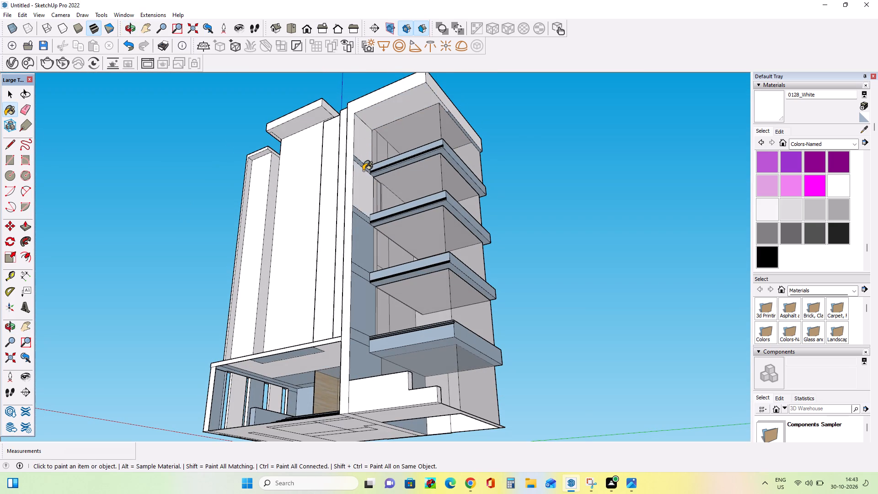
{"action": "scroll", "coordinate": [363, 166], "scroll_direction": "up", "scroll_amount": 6}
{"action": "left_click", "coordinate": [365, 165]}
{"action": "left_click", "coordinate": [358, 258]}
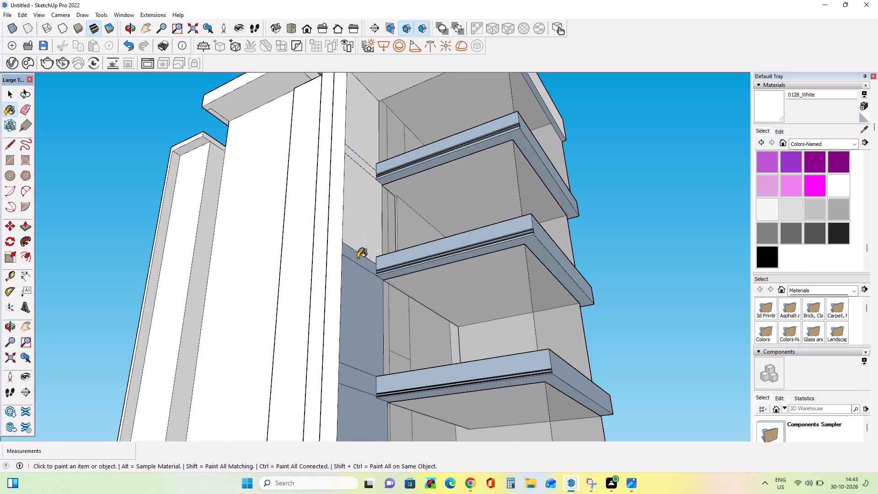
{"action": "scroll", "coordinate": [360, 201], "scroll_direction": "down", "scroll_amount": 7}
{"action": "left_click", "coordinate": [364, 268]}
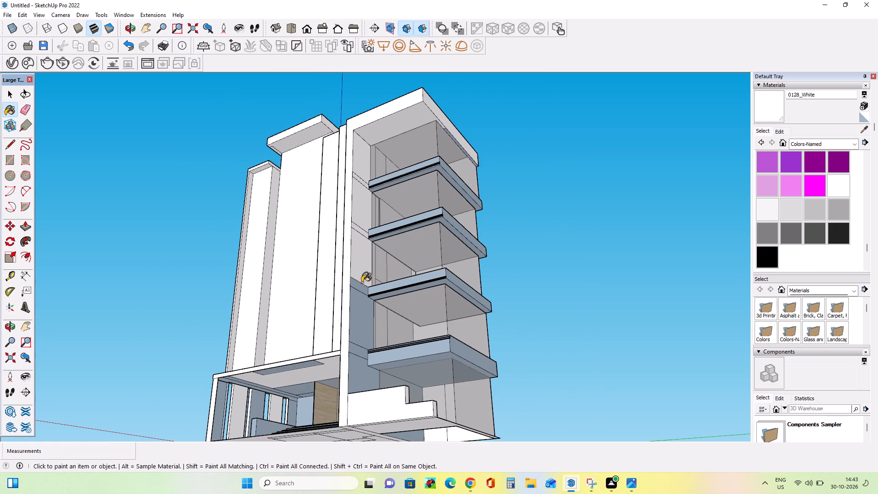
{"action": "left_click", "coordinate": [360, 286]}
{"action": "left_click", "coordinate": [357, 305]}
{"action": "left_click", "coordinate": [358, 351]}
{"action": "left_click", "coordinate": [361, 378]}
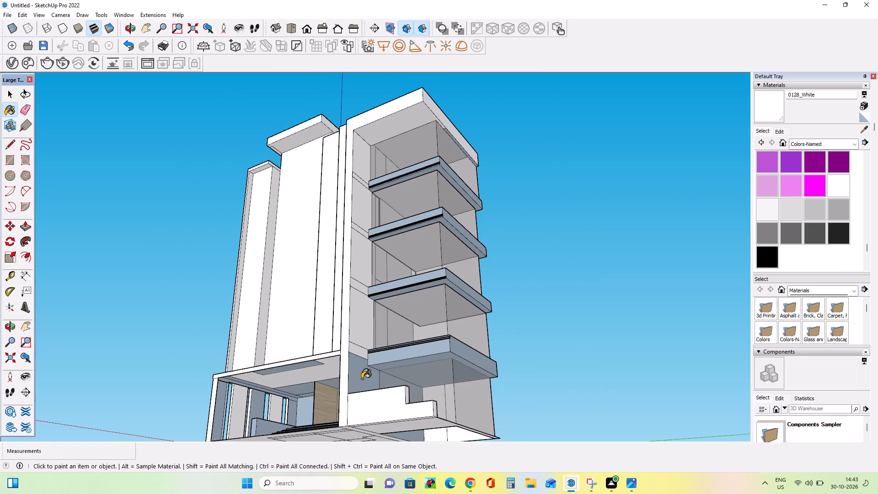
Paint the front and side faces of the side wing's lowest projecting slab with 0128_White.
{"action": "middle_click_drag", "start_coordinate": [350, 315], "coordinate": [394, 401]}
{"action": "scroll", "coordinate": [416, 378], "scroll_direction": "up", "scroll_amount": 8}
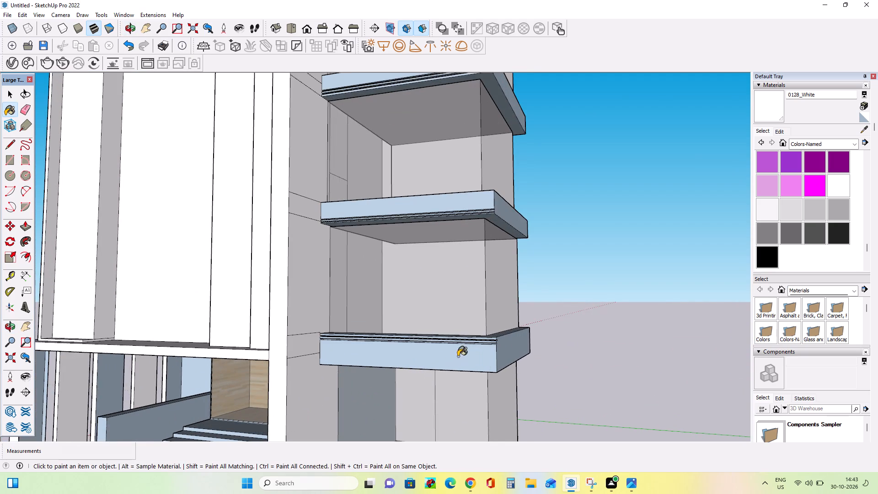
{"action": "left_click", "coordinate": [458, 356]}
{"action": "middle_click_drag", "start_coordinate": [552, 364], "coordinate": [433, 378]}
{"action": "left_click", "coordinate": [428, 365]}
{"action": "middle_click_drag", "start_coordinate": [371, 370], "coordinate": [442, 380]}
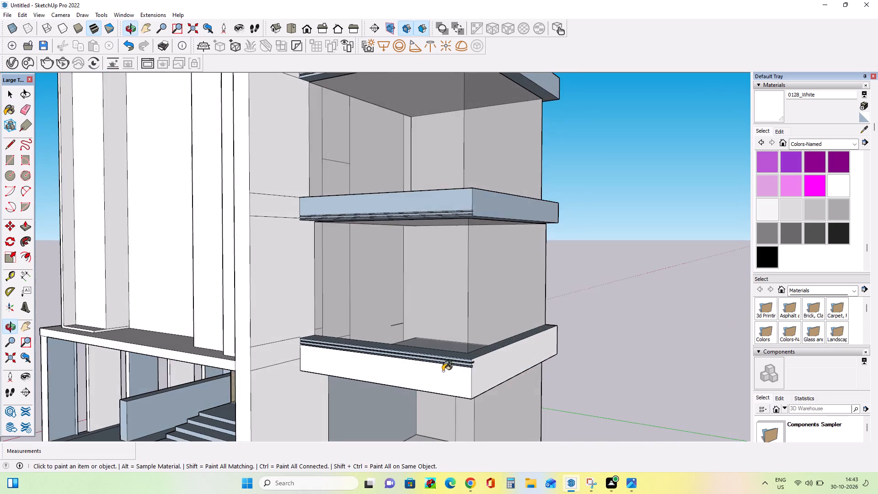
{"action": "scroll", "coordinate": [452, 362], "scroll_direction": "up", "scroll_amount": 12}
{"action": "left_click", "coordinate": [483, 363]}
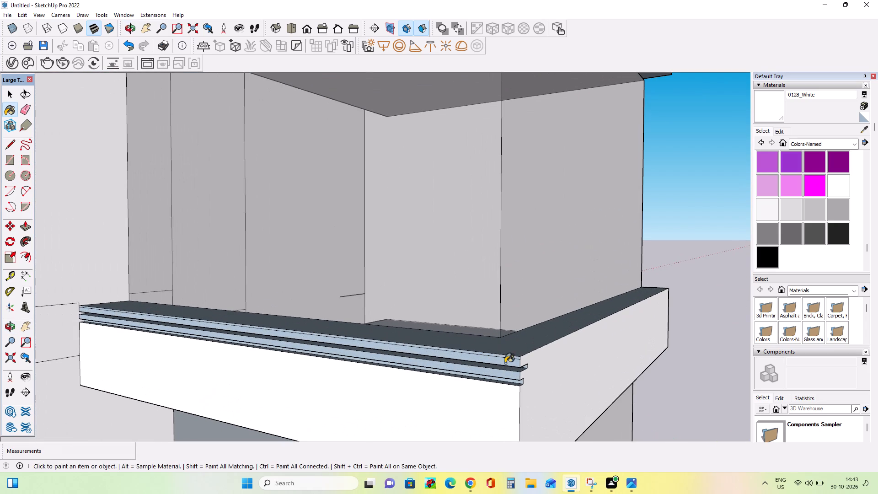
Paint the front and side faces of the three upper projecting slabs of the side wing with 0128_White.
{"action": "scroll", "coordinate": [517, 359], "scroll_direction": "up", "scroll_amount": 7}
{"action": "middle_click_drag", "start_coordinate": [495, 362], "coordinate": [551, 307]}
{"action": "scroll", "coordinate": [551, 307], "scroll_direction": "down", "scroll_amount": 3}
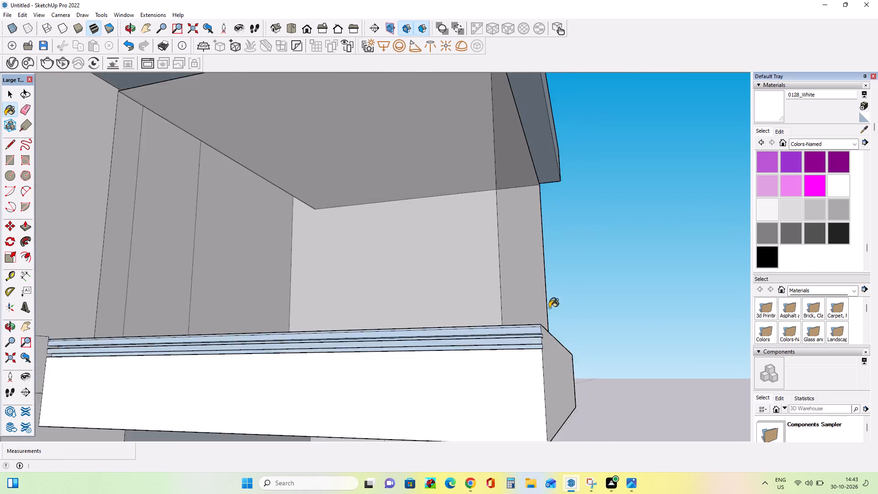
{"action": "scroll", "coordinate": [549, 308], "scroll_direction": "down", "scroll_amount": 1}
{"action": "scroll", "coordinate": [513, 309], "scroll_direction": "down", "scroll_amount": 14}
{"action": "middle_click_drag", "start_coordinate": [510, 242], "coordinate": [487, 310]}
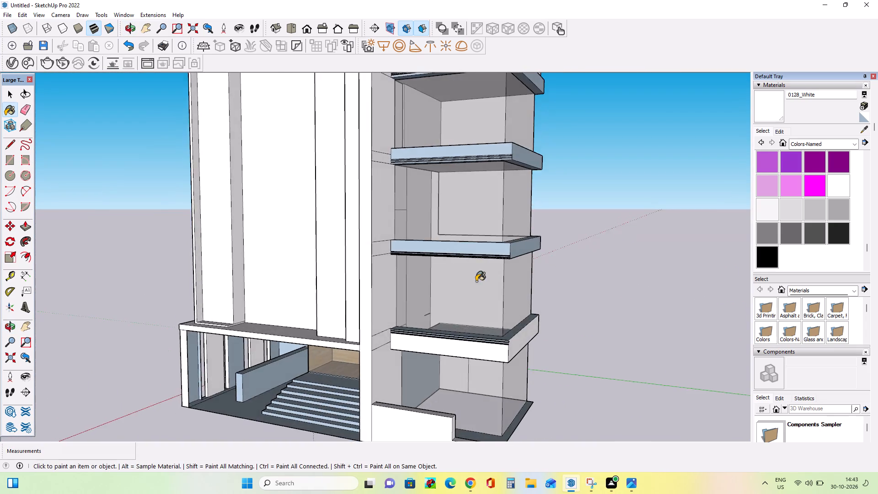
{"action": "scroll", "coordinate": [480, 260], "scroll_direction": "up", "scroll_amount": 8}
{"action": "left_click", "coordinate": [530, 238]}
{"action": "left_click", "coordinate": [563, 243]}
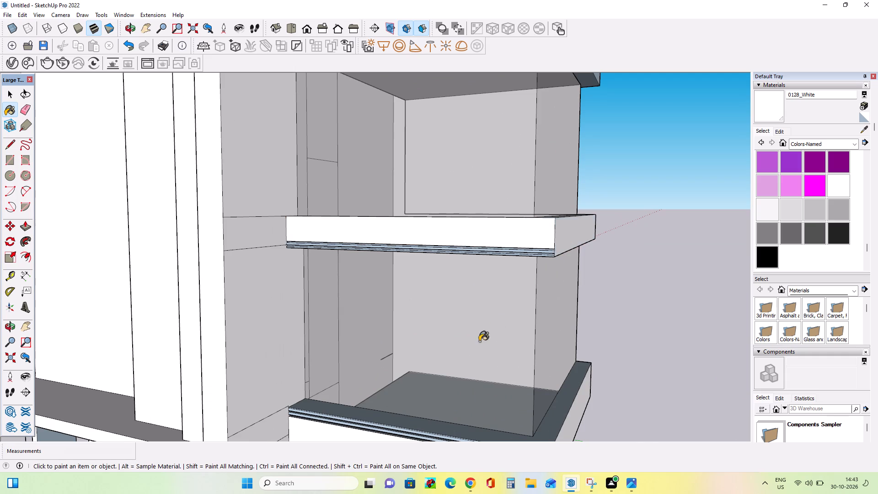
{"action": "middle_click_drag", "start_coordinate": [476, 344], "coordinate": [407, 382]}
{"action": "scroll", "coordinate": [408, 381], "scroll_direction": "down", "scroll_amount": 8}
{"action": "left_click", "coordinate": [426, 238]}
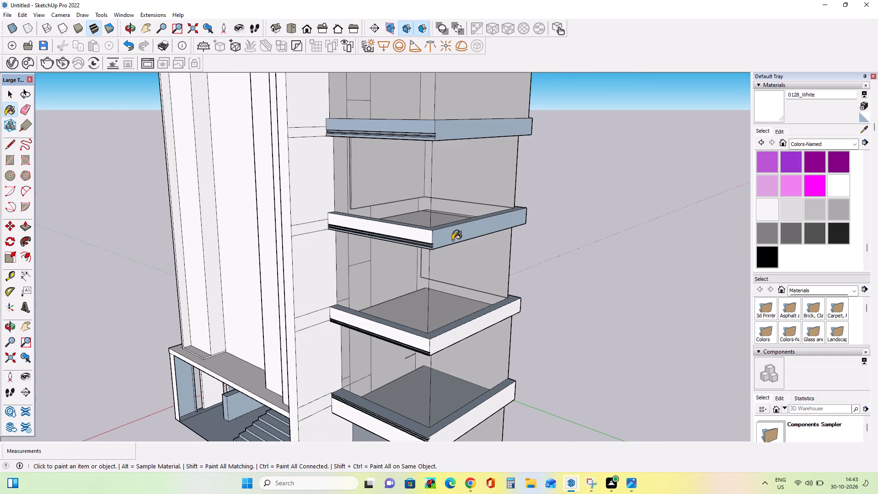
{"action": "left_click", "coordinate": [448, 237]}
{"action": "left_click", "coordinate": [424, 129]}
{"action": "left_click", "coordinate": [439, 132]}
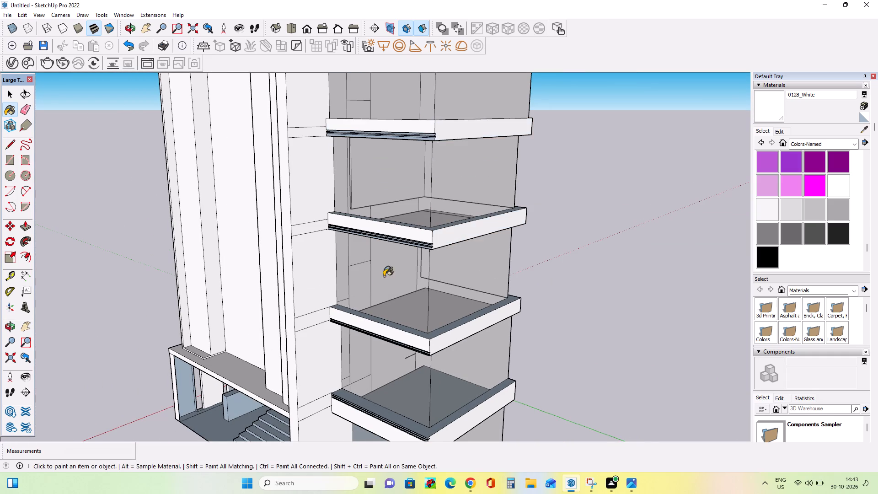
Paint the top edge surface of the lowest projecting slab with 0128_White.
{"action": "scroll", "coordinate": [372, 292], "scroll_direction": "down", "scroll_amount": 8}
{"action": "middle_click_drag", "start_coordinate": [396, 275], "coordinate": [490, 211]}
{"action": "scroll", "coordinate": [369, 295], "scroll_direction": "up", "scroll_amount": 7}
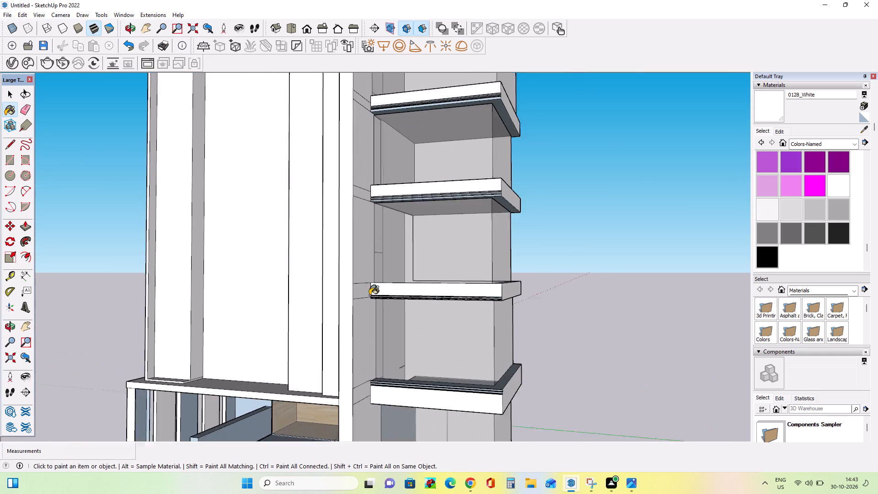
{"action": "scroll", "coordinate": [369, 295], "scroll_direction": "up", "scroll_amount": 1}
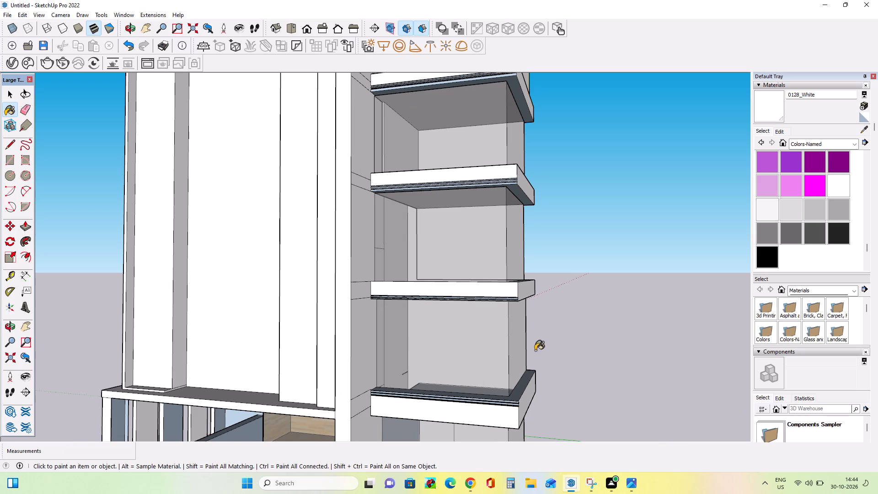
{"action": "middle_click_drag", "start_coordinate": [535, 359], "coordinate": [533, 390]}
{"action": "scroll", "coordinate": [518, 411], "scroll_direction": "up", "scroll_amount": 7}
{"action": "left_click", "coordinate": [512, 395]}
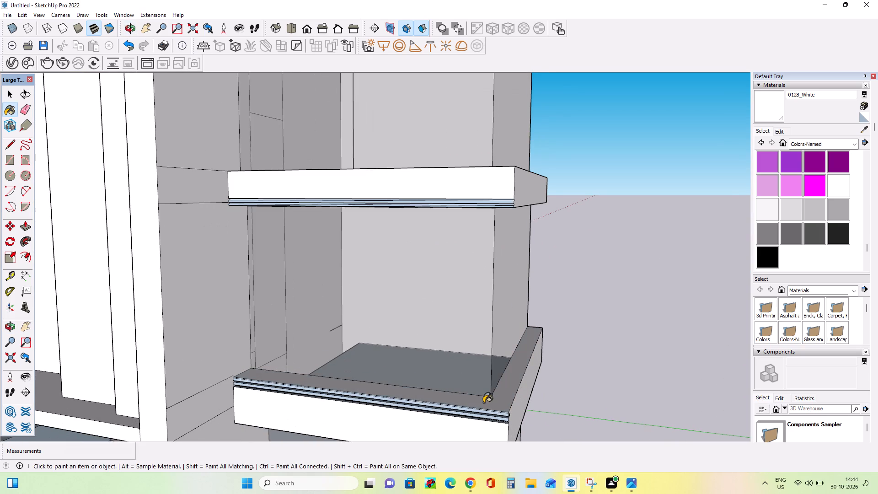
Paint two of the front groove strips along the top of the side wing's lowest projecting slab with 0042_Sienna.
{"action": "scroll", "coordinate": [463, 390], "scroll_direction": "down", "scroll_amount": 3}
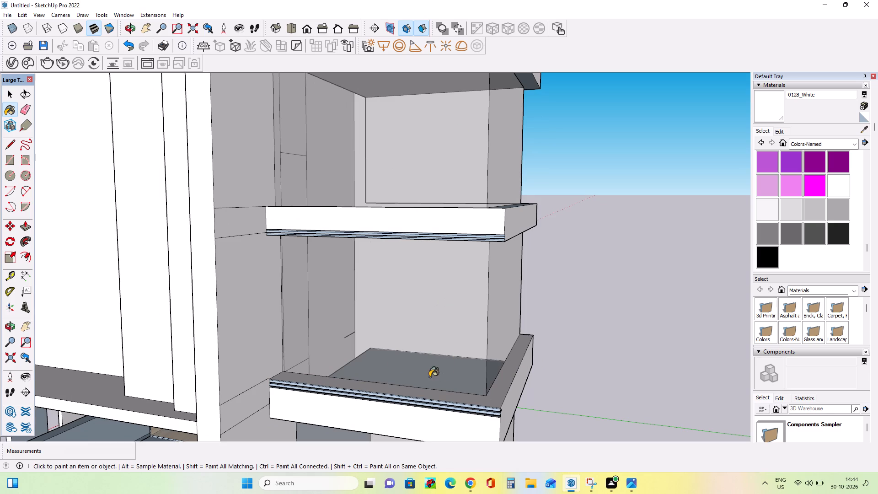
{"action": "middle_click_drag", "start_coordinate": [359, 412], "coordinate": [389, 353]}
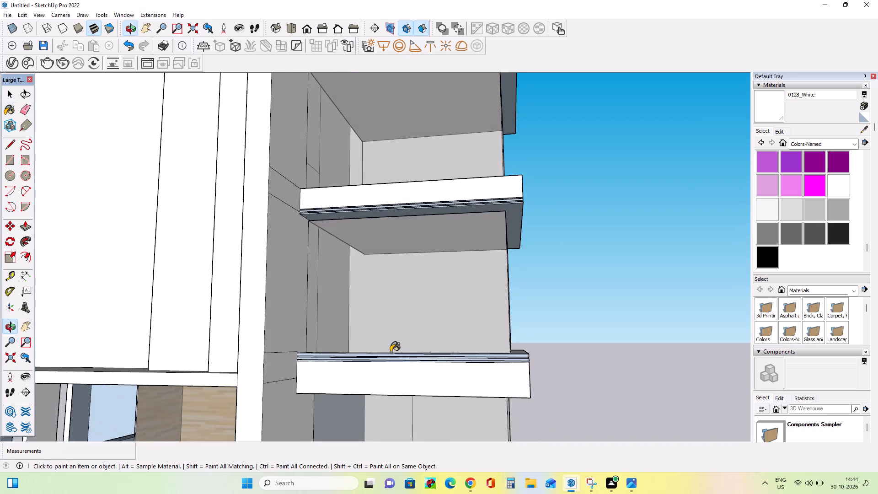
{"action": "scroll", "coordinate": [390, 354], "scroll_direction": "up", "scroll_amount": 10}
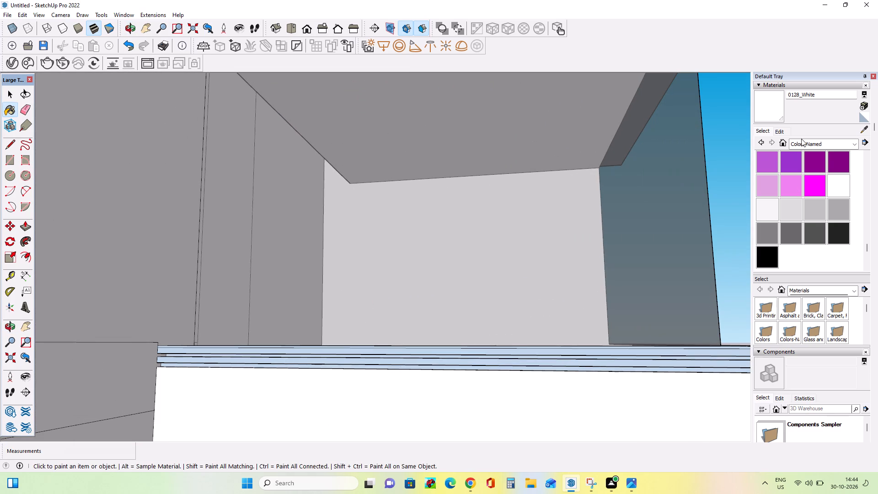
{"action": "scroll", "coordinate": [807, 214], "scroll_direction": "up", "scroll_amount": 14}
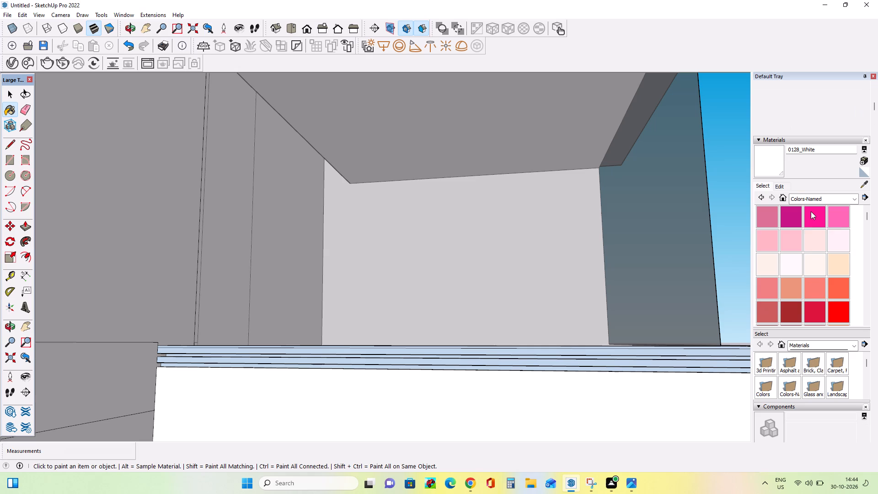
{"action": "scroll", "coordinate": [811, 211], "scroll_direction": "down", "scroll_amount": 2}
{"action": "scroll", "coordinate": [810, 211], "scroll_direction": "up", "scroll_amount": 5}
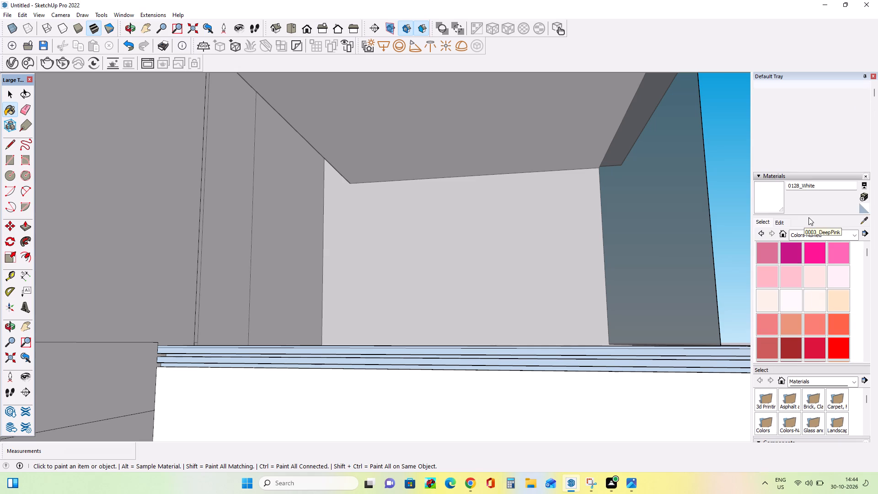
{"action": "scroll", "coordinate": [772, 280], "scroll_direction": "down", "scroll_amount": 3}
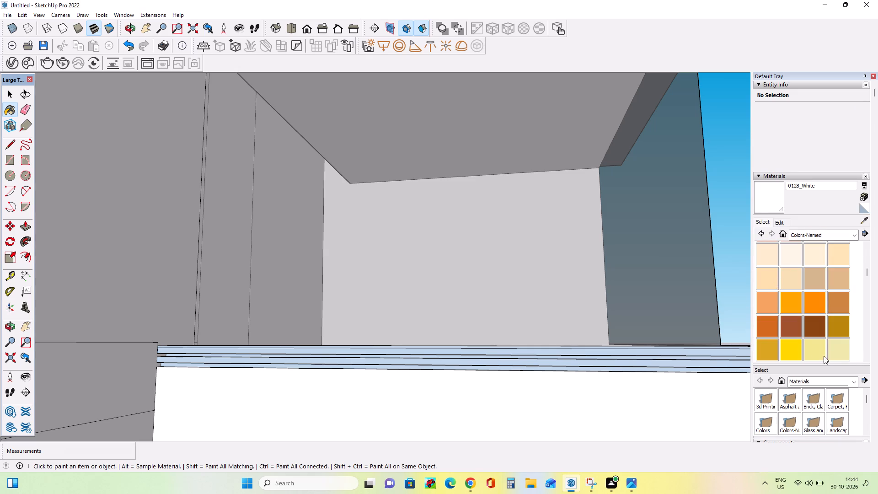
{"action": "left_click", "coordinate": [792, 328]}
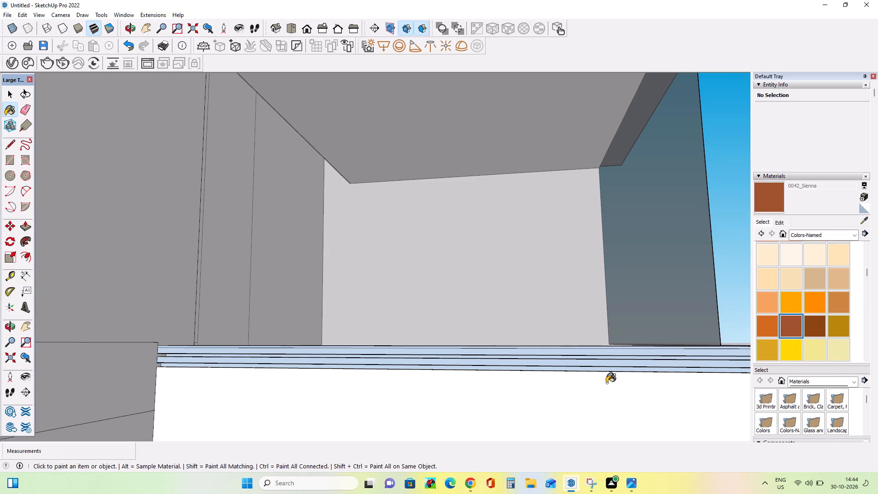
{"action": "scroll", "coordinate": [528, 383], "scroll_direction": "up", "scroll_amount": 5}
{"action": "left_click", "coordinate": [526, 353]}
{"action": "left_click", "coordinate": [529, 344]}
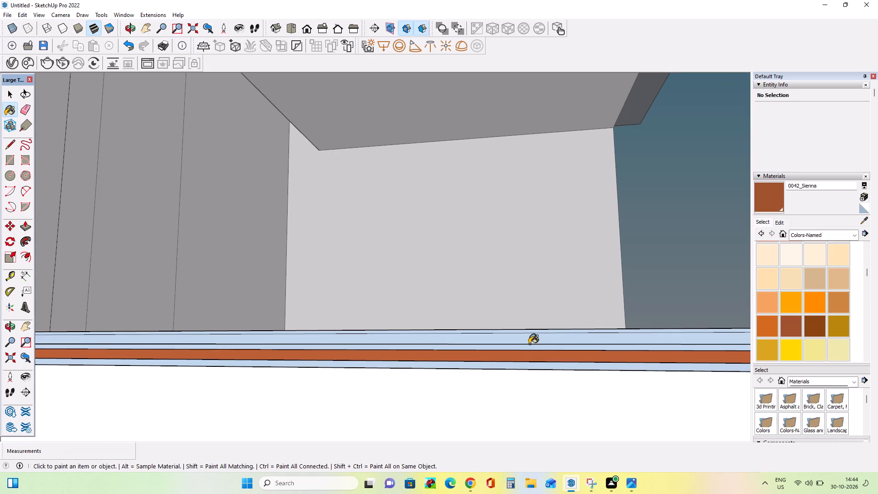
{"action": "left_click", "coordinate": [534, 344]}
{"action": "left_click", "coordinate": [535, 340]}
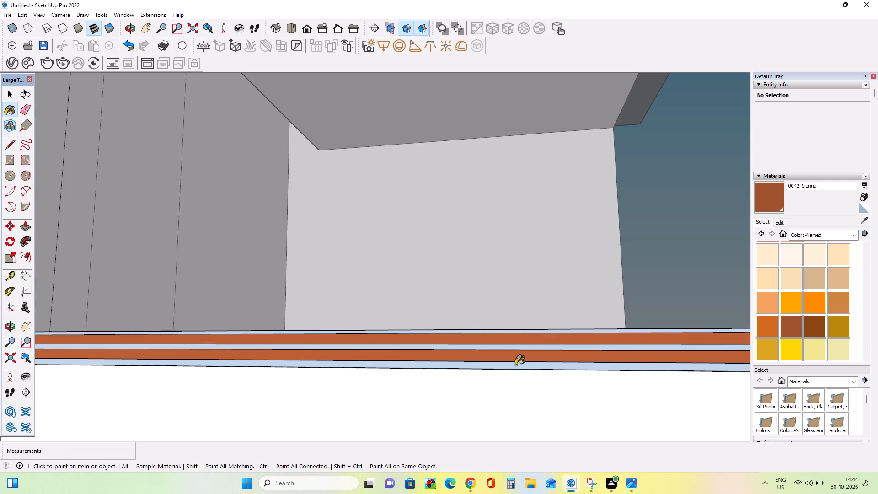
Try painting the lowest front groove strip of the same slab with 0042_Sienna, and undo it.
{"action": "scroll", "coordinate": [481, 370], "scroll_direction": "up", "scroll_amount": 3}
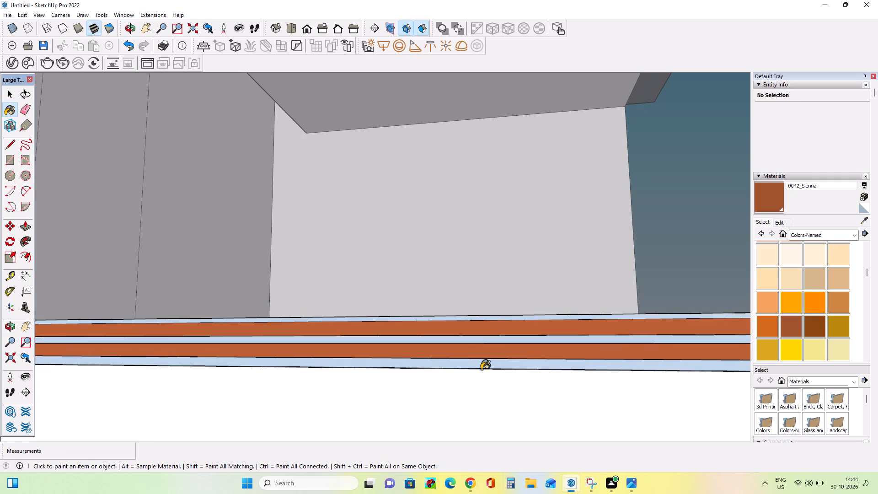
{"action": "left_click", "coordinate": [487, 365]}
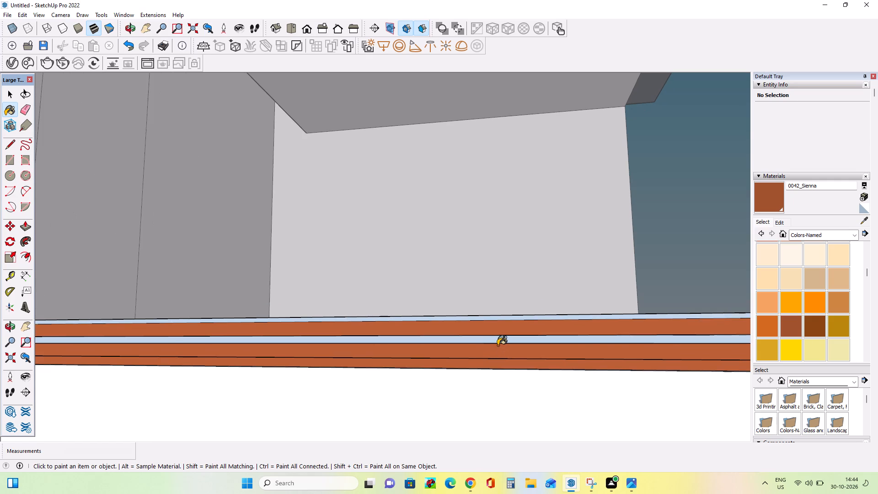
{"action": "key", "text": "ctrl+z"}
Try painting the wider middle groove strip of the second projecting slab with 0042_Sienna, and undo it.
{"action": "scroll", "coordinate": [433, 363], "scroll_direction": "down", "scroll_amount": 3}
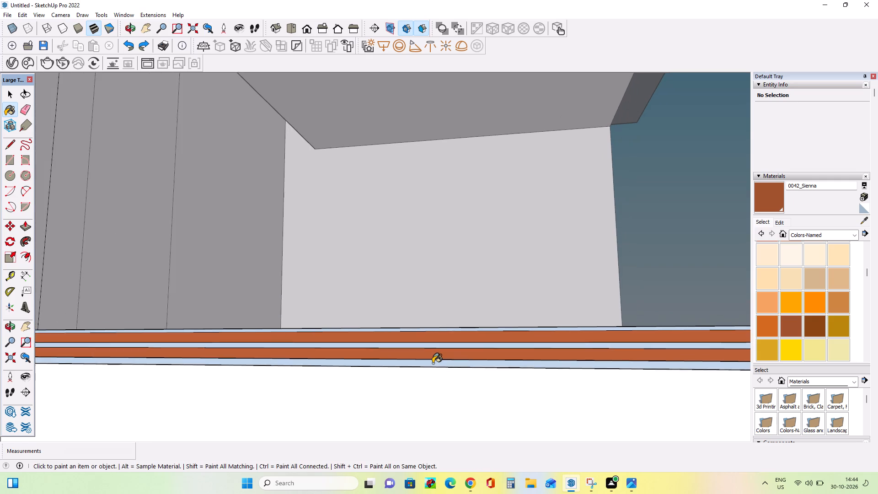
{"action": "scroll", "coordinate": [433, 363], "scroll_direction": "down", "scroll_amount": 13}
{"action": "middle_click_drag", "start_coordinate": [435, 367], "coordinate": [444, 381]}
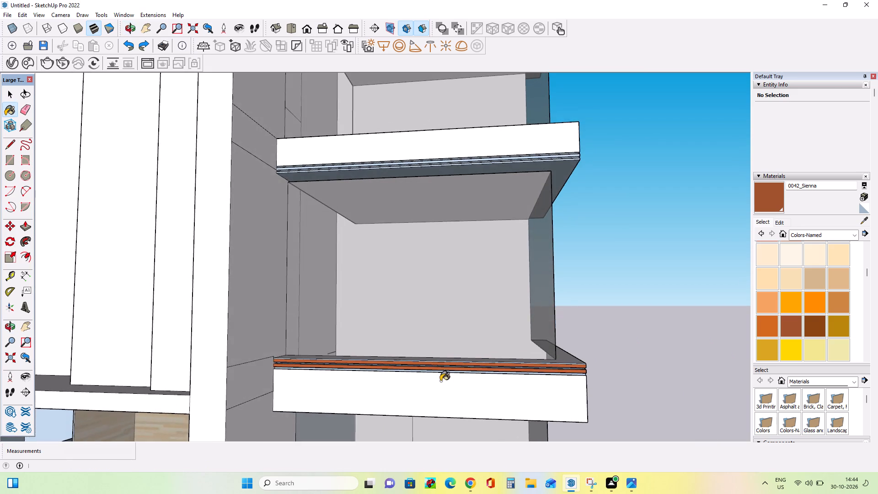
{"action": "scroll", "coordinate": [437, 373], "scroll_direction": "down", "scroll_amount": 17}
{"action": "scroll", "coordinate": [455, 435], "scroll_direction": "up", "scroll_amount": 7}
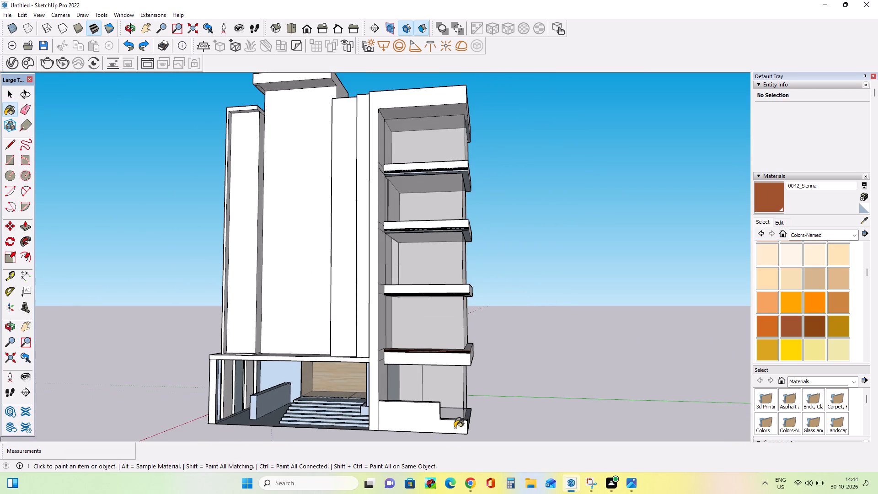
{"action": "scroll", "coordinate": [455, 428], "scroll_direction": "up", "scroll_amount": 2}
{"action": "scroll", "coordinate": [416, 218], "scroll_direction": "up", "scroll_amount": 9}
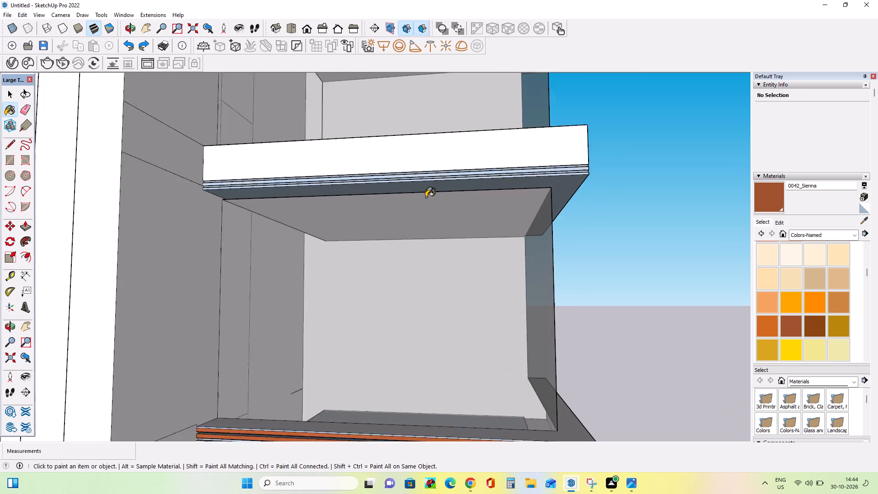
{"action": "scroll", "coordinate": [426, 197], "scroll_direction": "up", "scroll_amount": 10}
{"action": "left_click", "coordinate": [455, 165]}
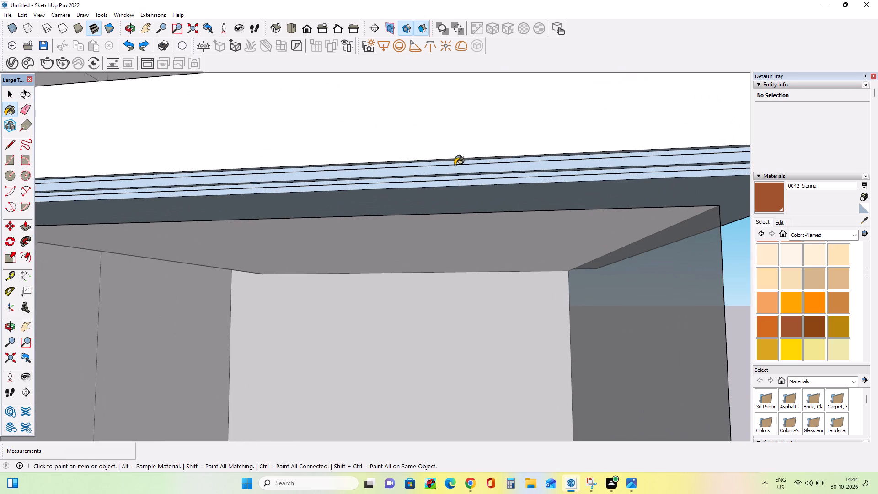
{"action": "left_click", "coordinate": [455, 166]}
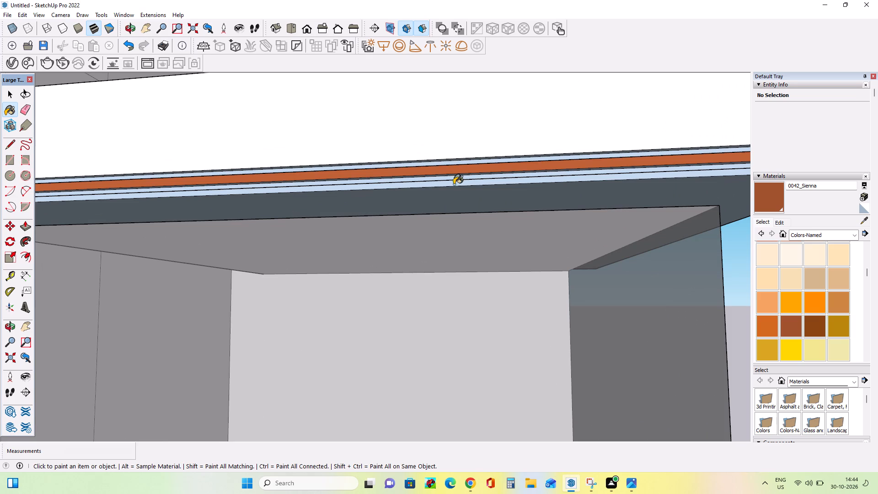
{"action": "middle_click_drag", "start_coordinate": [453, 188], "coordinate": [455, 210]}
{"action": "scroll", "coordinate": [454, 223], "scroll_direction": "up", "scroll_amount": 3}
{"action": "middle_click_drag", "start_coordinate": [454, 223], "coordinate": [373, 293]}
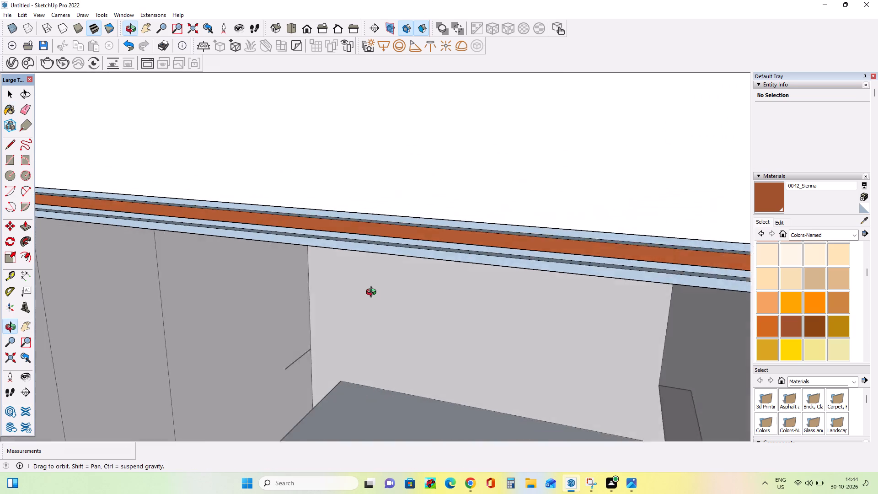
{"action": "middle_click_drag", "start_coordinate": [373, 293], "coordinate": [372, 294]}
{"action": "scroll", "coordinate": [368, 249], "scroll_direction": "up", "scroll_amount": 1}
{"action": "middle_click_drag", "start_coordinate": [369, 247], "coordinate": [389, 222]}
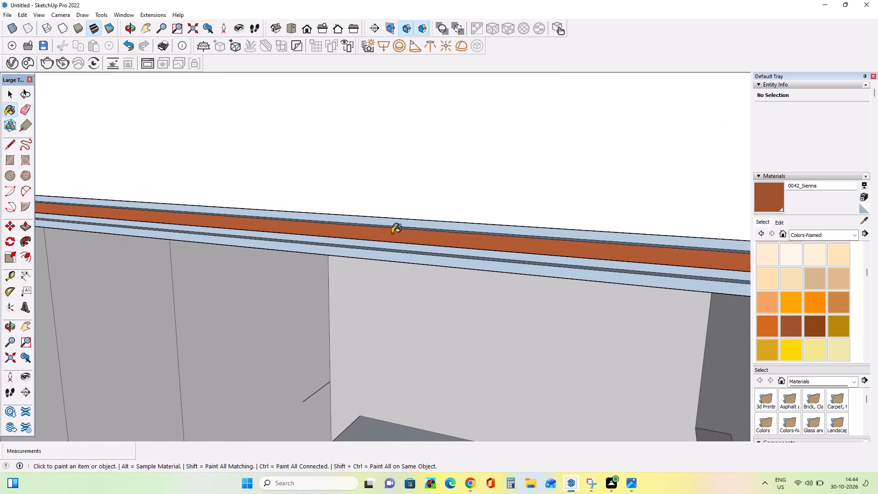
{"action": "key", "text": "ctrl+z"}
Paint two alternate front groove strips beneath the second projecting slab's white face with 0042_Sienna.
{"action": "scroll", "coordinate": [389, 224], "scroll_direction": "up", "scroll_amount": 3}
{"action": "left_click", "coordinate": [391, 223]}
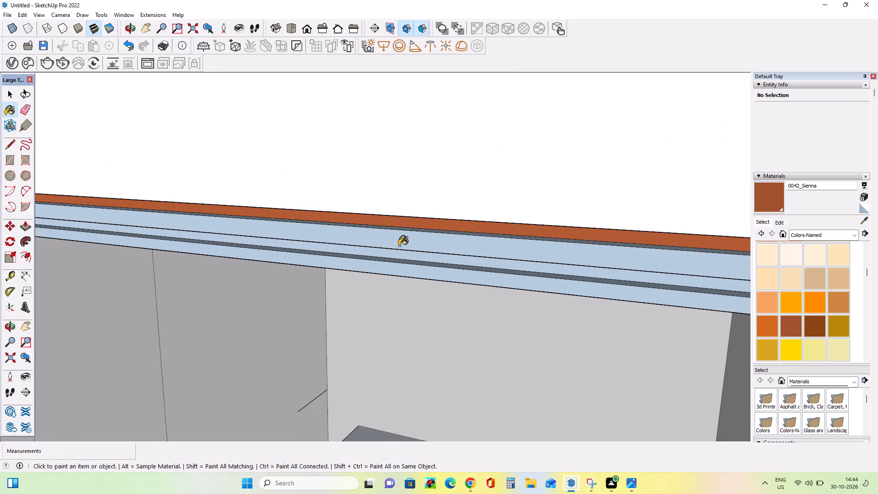
{"action": "left_click", "coordinate": [400, 256]}
Paint the top edge surface of the second projecting slab with 0030_OldLace.
{"action": "scroll", "coordinate": [412, 279], "scroll_direction": "down", "scroll_amount": 12}
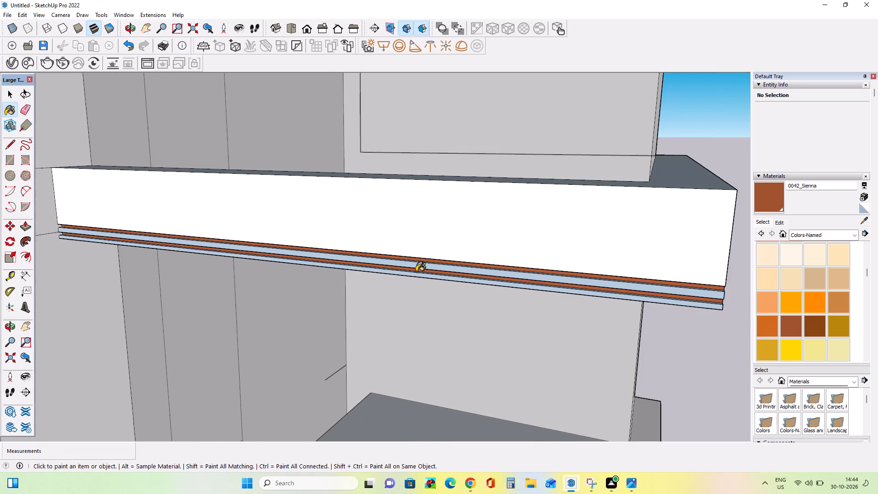
{"action": "scroll", "coordinate": [406, 242], "scroll_direction": "down", "scroll_amount": 8}
{"action": "middle_click_drag", "start_coordinate": [514, 242], "coordinate": [524, 303]}
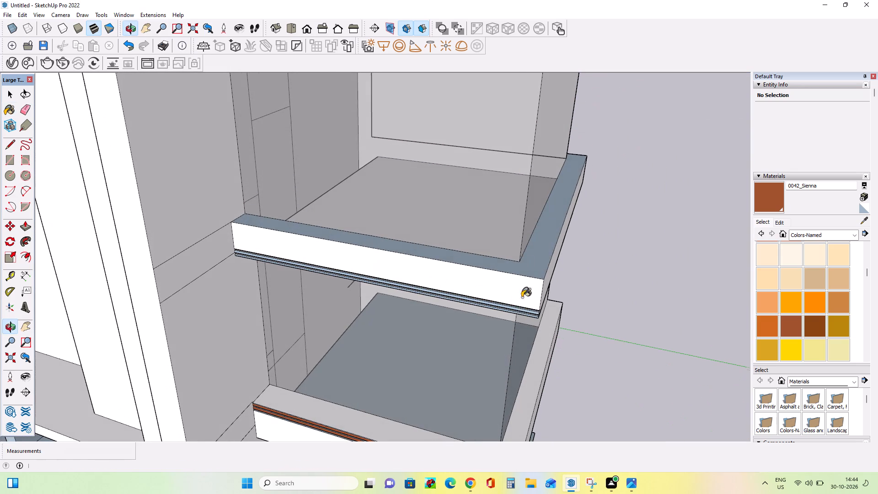
{"action": "left_click", "coordinate": [790, 257]}
{"action": "left_click", "coordinate": [524, 266]}
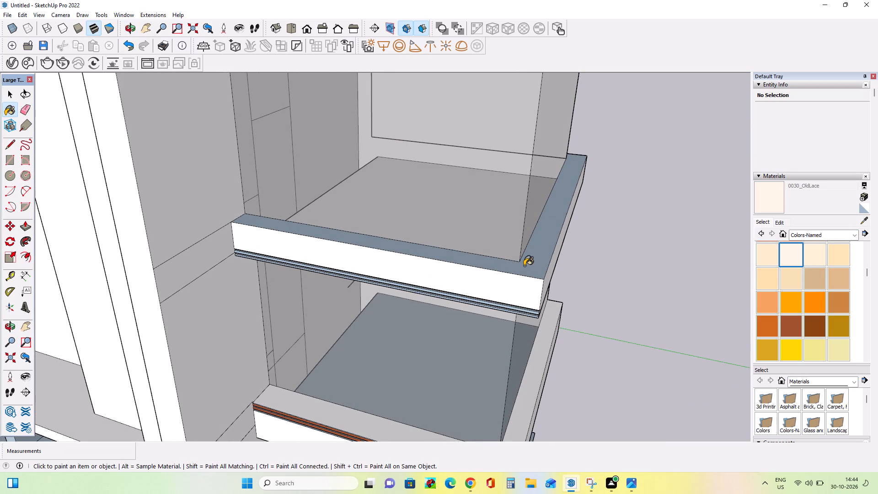
{"action": "left_click", "coordinate": [548, 255]}
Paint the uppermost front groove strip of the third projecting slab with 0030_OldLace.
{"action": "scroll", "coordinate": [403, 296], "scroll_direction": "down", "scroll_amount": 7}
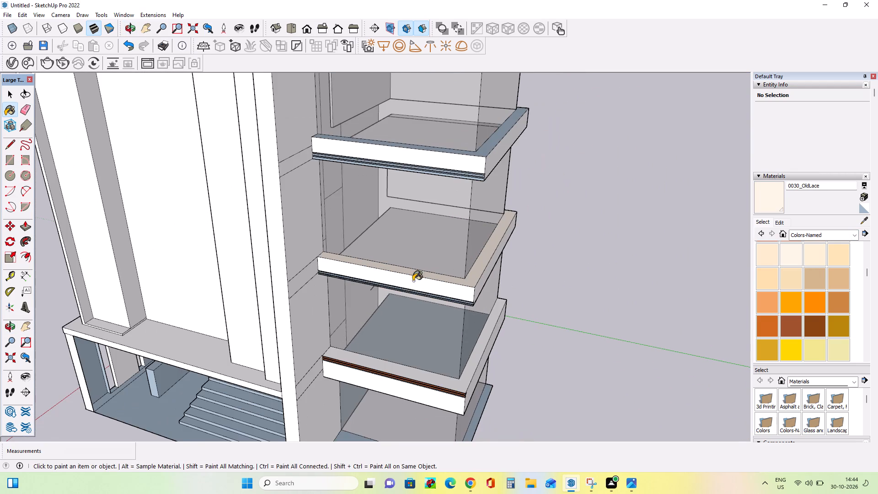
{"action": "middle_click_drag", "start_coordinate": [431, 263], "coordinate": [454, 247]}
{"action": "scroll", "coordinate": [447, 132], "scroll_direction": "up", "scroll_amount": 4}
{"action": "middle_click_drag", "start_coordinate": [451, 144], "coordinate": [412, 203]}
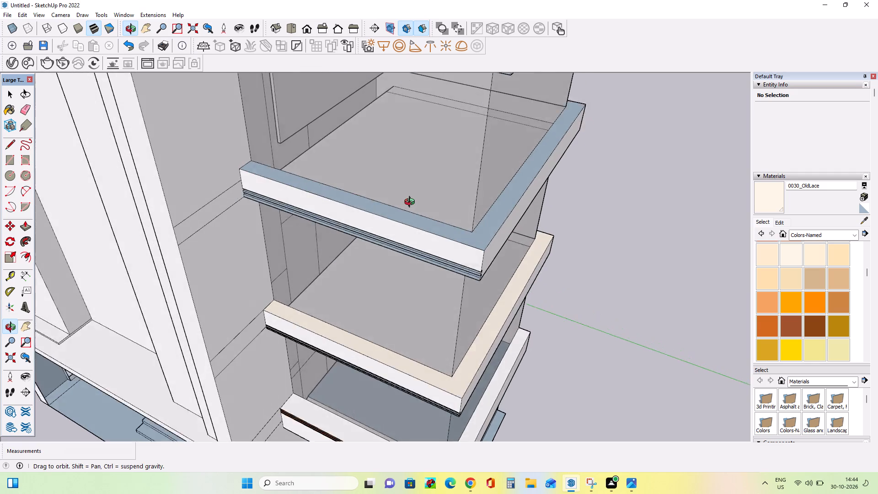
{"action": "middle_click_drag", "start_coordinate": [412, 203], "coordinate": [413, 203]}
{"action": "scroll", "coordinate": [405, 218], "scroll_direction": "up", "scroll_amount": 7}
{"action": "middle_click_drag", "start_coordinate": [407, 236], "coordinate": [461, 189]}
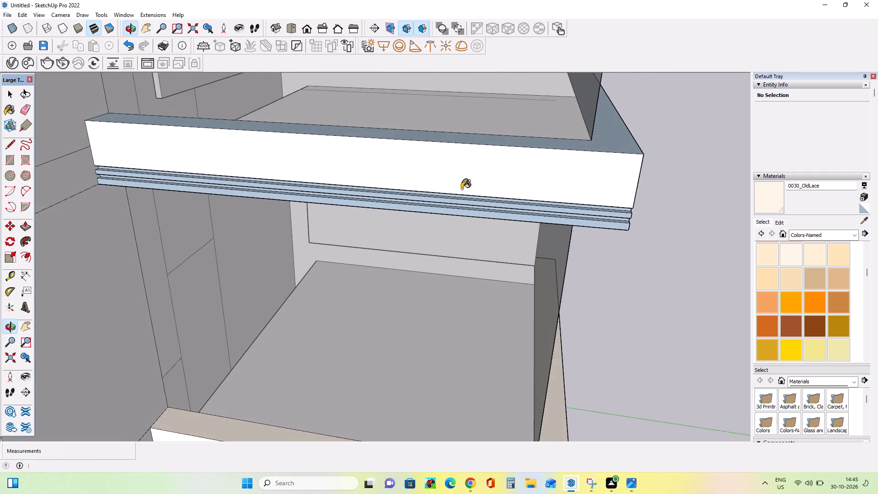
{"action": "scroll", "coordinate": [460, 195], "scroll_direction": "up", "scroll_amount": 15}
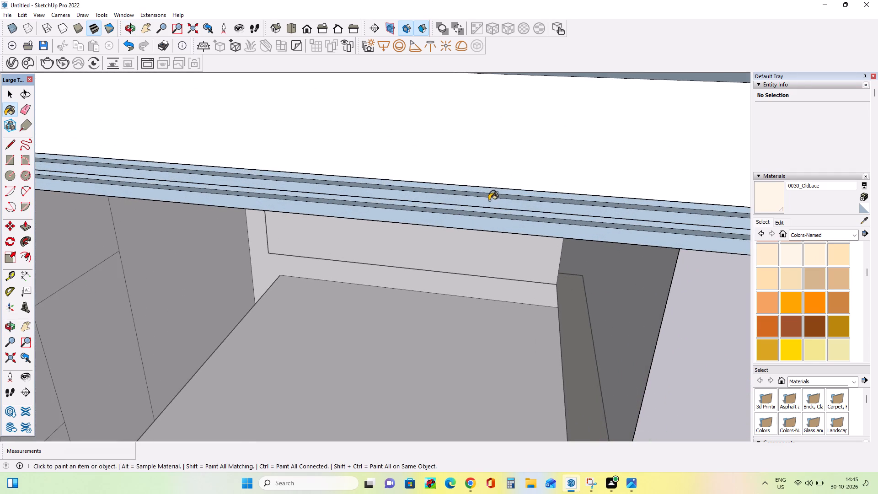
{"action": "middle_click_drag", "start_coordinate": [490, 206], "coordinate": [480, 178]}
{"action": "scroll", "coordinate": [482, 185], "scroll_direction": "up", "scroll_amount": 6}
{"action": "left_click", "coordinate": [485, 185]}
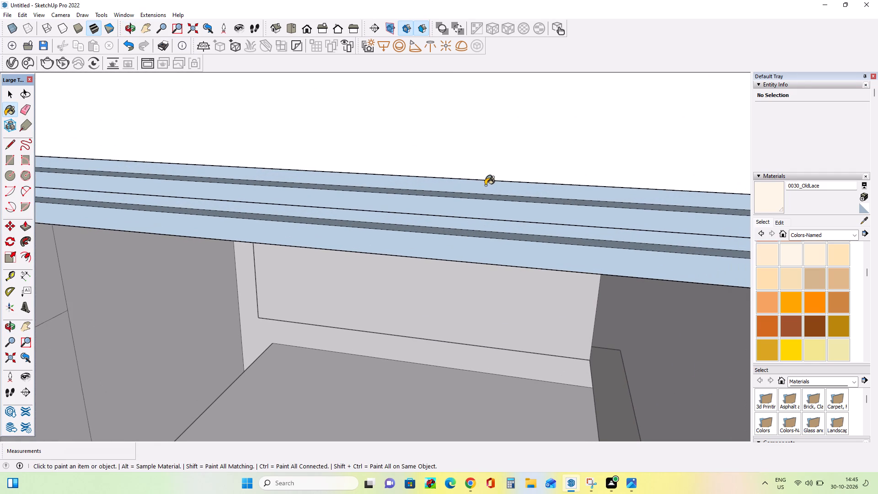
Paint two alternate front groove strips beneath the third projecting slab's white face with 0043_SaddleBrown.
{"action": "middle_click_drag", "start_coordinate": [503, 247], "coordinate": [499, 207]}
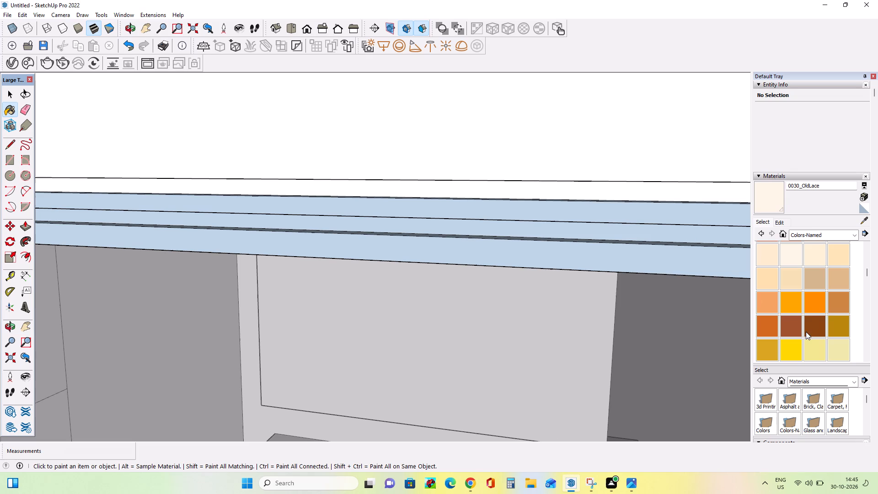
{"action": "left_click", "coordinate": [807, 328]}
{"action": "left_click", "coordinate": [467, 188]}
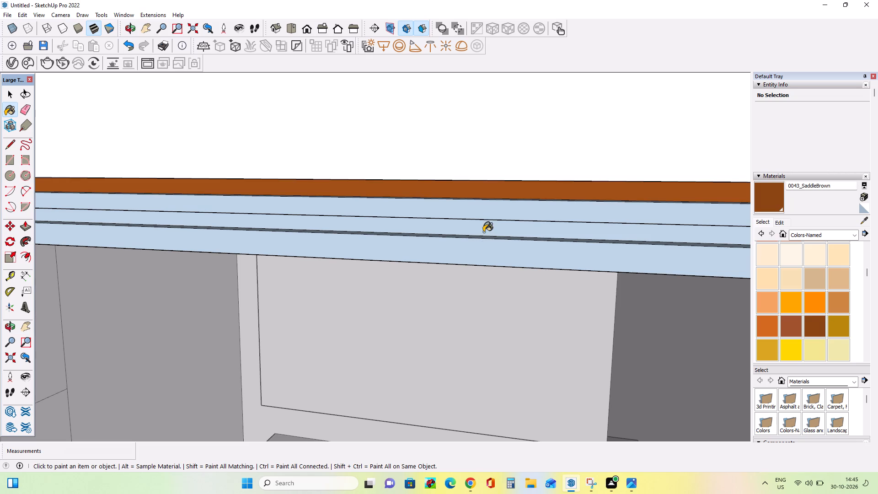
{"action": "left_click", "coordinate": [483, 232]}
Paint the top edge surface of the uppermost projecting slab with 0030_OldLace.
{"action": "scroll", "coordinate": [406, 266], "scroll_direction": "down", "scroll_amount": 17}
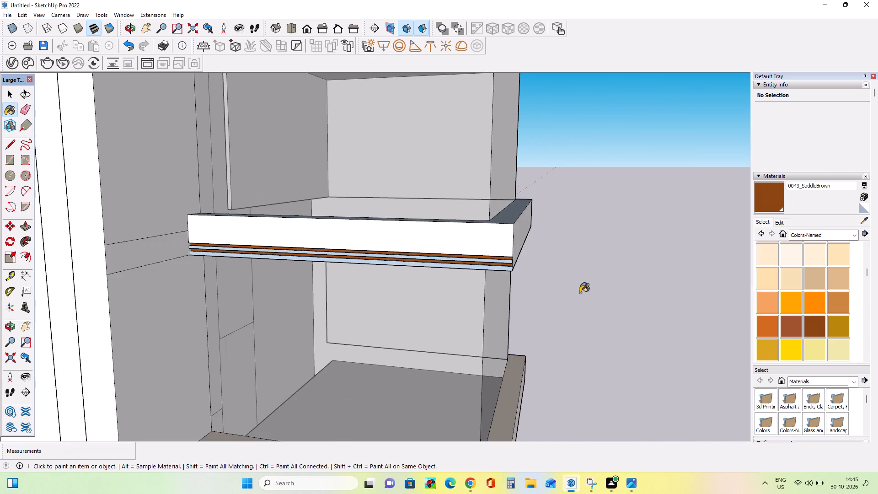
{"action": "middle_click_drag", "start_coordinate": [580, 293], "coordinate": [562, 322]}
{"action": "scroll", "coordinate": [565, 318], "scroll_direction": "down", "scroll_amount": 4}
{"action": "scroll", "coordinate": [518, 298], "scroll_direction": "down", "scroll_amount": 4}
{"action": "scroll", "coordinate": [500, 172], "scroll_direction": "up", "scroll_amount": 10}
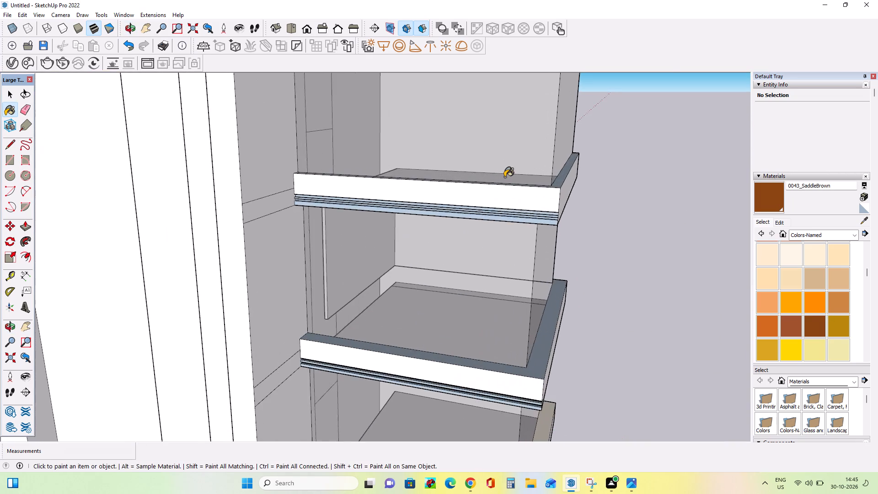
{"action": "scroll", "coordinate": [504, 177], "scroll_direction": "up", "scroll_amount": 7}
{"action": "middle_click_drag", "start_coordinate": [542, 245], "coordinate": [541, 253]}
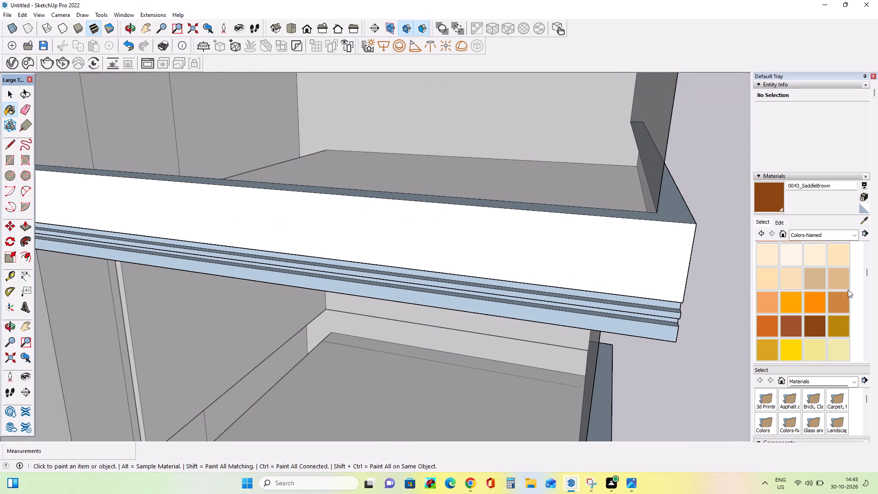
{"action": "left_click", "coordinate": [794, 251]}
{"action": "left_click", "coordinate": [642, 211]}
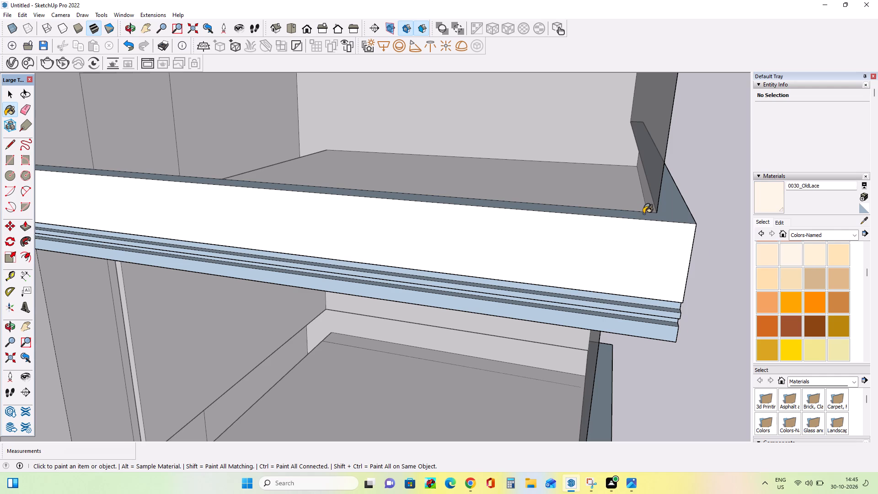
{"action": "left_click", "coordinate": [643, 214]}
{"action": "scroll", "coordinate": [597, 312], "scroll_direction": "up", "scroll_amount": 3}
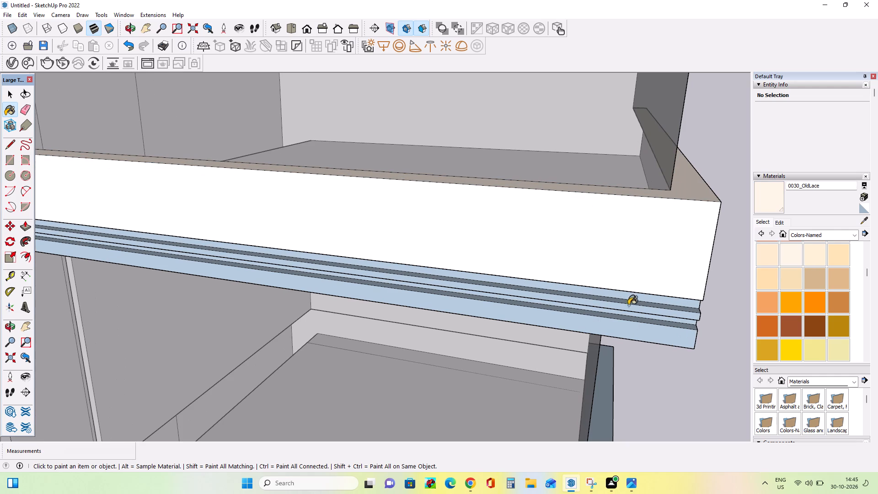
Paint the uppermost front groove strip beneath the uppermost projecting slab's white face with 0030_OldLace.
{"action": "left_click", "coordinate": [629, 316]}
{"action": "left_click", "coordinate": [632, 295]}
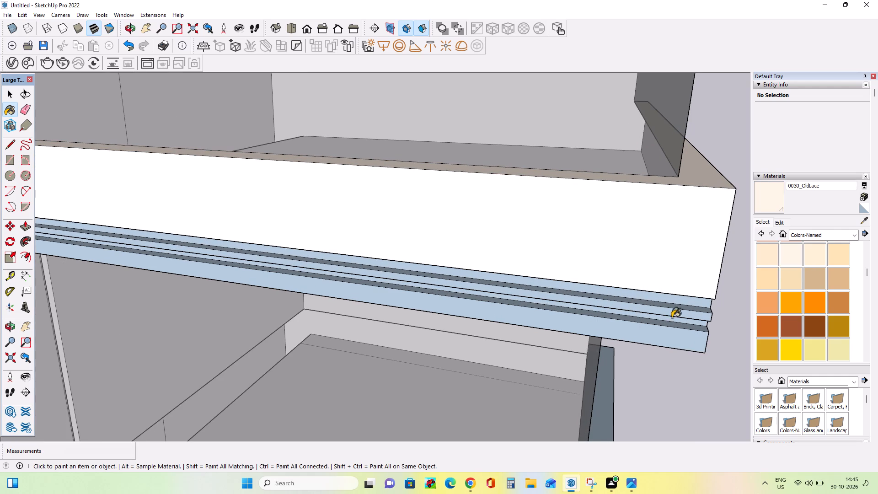
Paint two alternate front groove strips beneath the uppermost projecting slab's white face with 0043_SaddleBrown.
{"action": "left_click", "coordinate": [815, 326]}
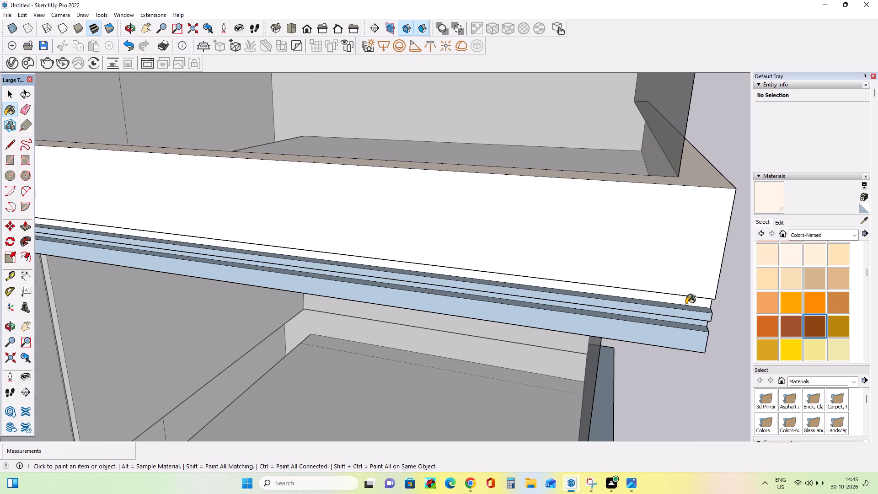
{"action": "left_click", "coordinate": [686, 304]}
{"action": "left_click", "coordinate": [689, 324]}
{"action": "scroll", "coordinate": [686, 324], "scroll_direction": "up", "scroll_amount": 3}
{"action": "middle_click_drag", "start_coordinate": [684, 323], "coordinate": [670, 306]}
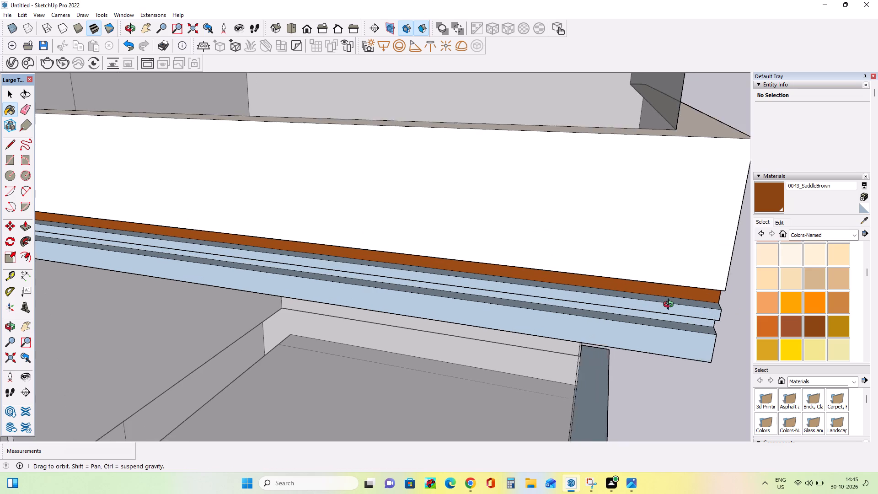
{"action": "middle_click_drag", "start_coordinate": [670, 306], "coordinate": [638, 249]}
{"action": "left_click", "coordinate": [650, 325]}
Paint the underside borders of all four projecting slabs on the side wing with 0030_OldLace.
{"action": "scroll", "coordinate": [477, 298], "scroll_direction": "down", "scroll_amount": 5}
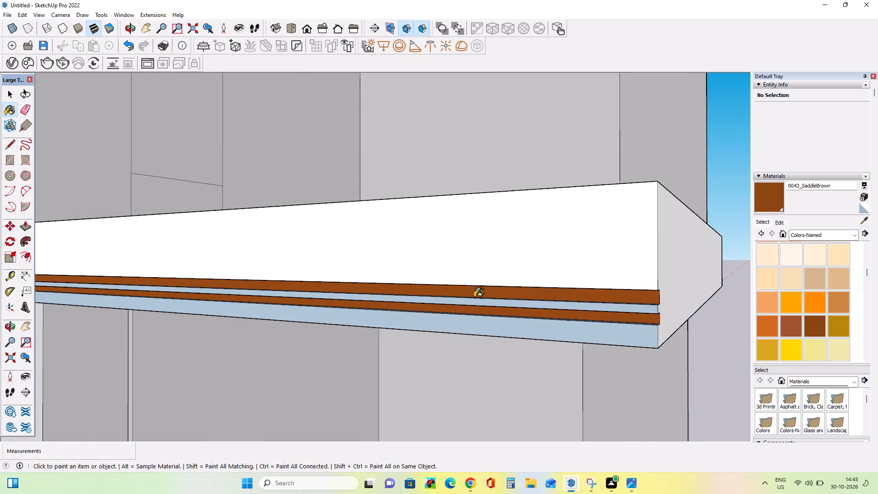
{"action": "scroll", "coordinate": [474, 297], "scroll_direction": "down", "scroll_amount": 20}
{"action": "scroll", "coordinate": [474, 297], "scroll_direction": "down", "scroll_amount": 4}
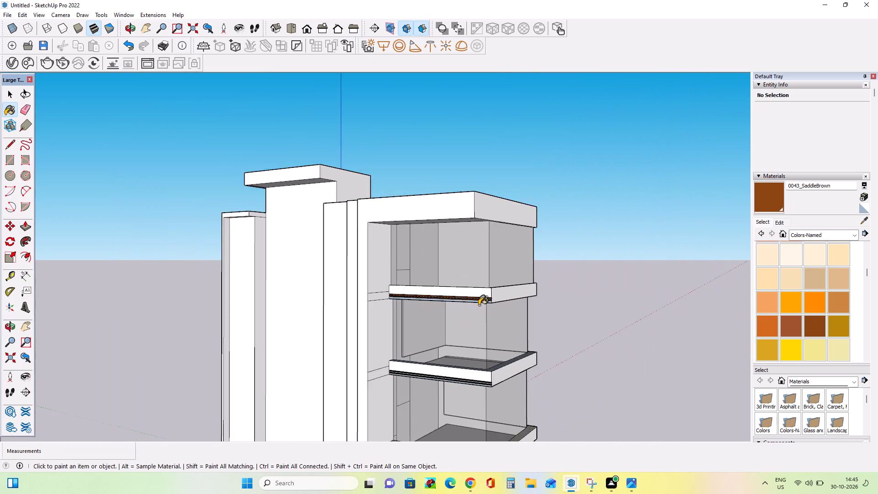
{"action": "scroll", "coordinate": [479, 305], "scroll_direction": "down", "scroll_amount": 17}
{"action": "scroll", "coordinate": [514, 444], "scroll_direction": "up", "scroll_amount": 5}
{"action": "scroll", "coordinate": [449, 398], "scroll_direction": "up", "scroll_amount": 5}
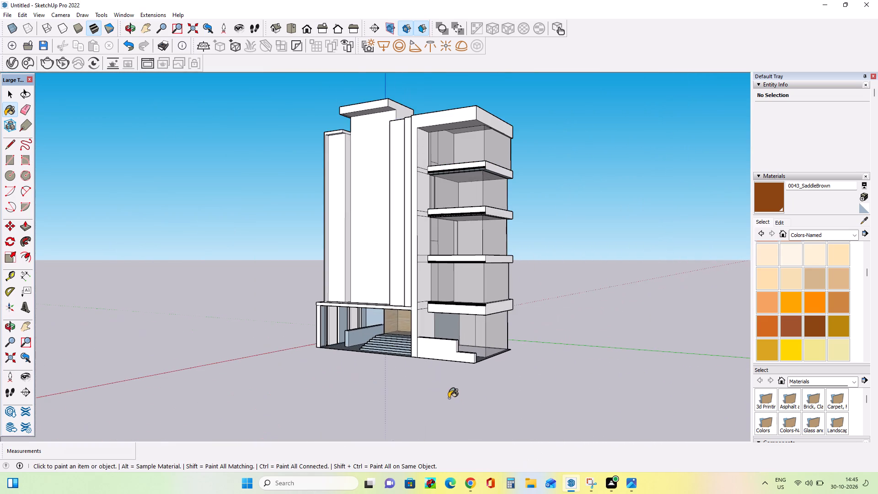
{"action": "middle_click_drag", "start_coordinate": [495, 396], "coordinate": [556, 399]}
{"action": "scroll", "coordinate": [474, 364], "scroll_direction": "up", "scroll_amount": 4}
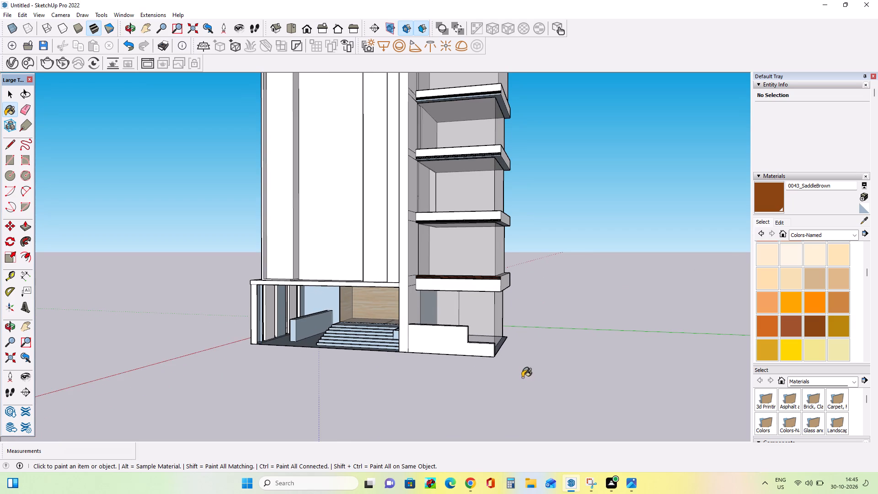
{"action": "middle_click_drag", "start_coordinate": [525, 380], "coordinate": [544, 411]}
{"action": "scroll", "coordinate": [544, 411], "scroll_direction": "down", "scroll_amount": 4}
{"action": "scroll", "coordinate": [538, 360], "scroll_direction": "up", "scroll_amount": 4}
{"action": "middle_click_drag", "start_coordinate": [538, 334], "coordinate": [535, 290]}
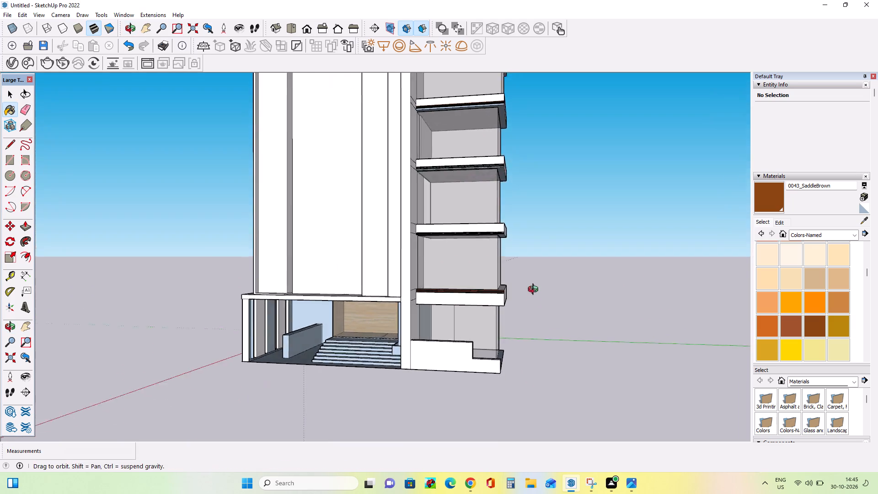
{"action": "middle_click_drag", "start_coordinate": [535, 290], "coordinate": [536, 209]}
{"action": "scroll", "coordinate": [486, 176], "scroll_direction": "up", "scroll_amount": 9}
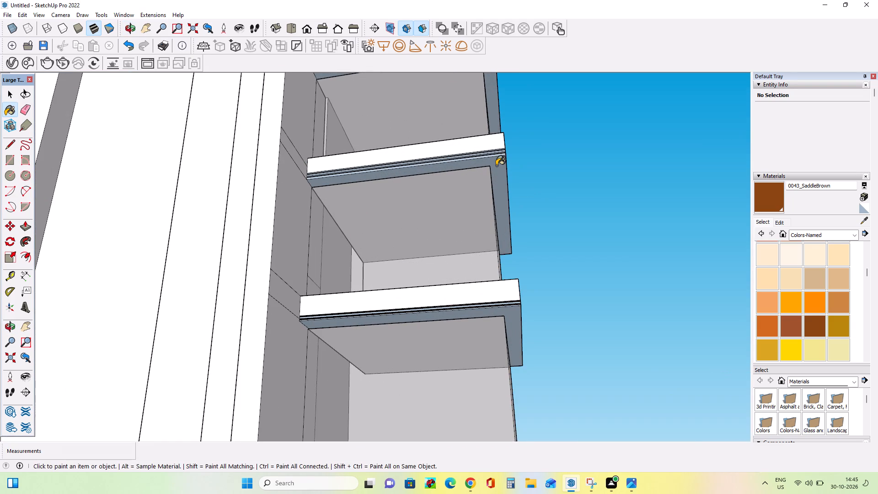
{"action": "left_click", "coordinate": [790, 246]}
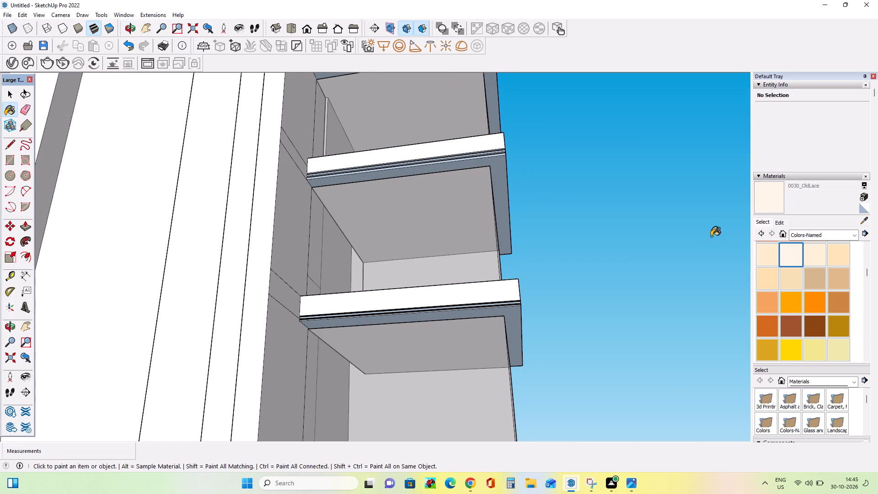
{"action": "left_click", "coordinate": [493, 158]}
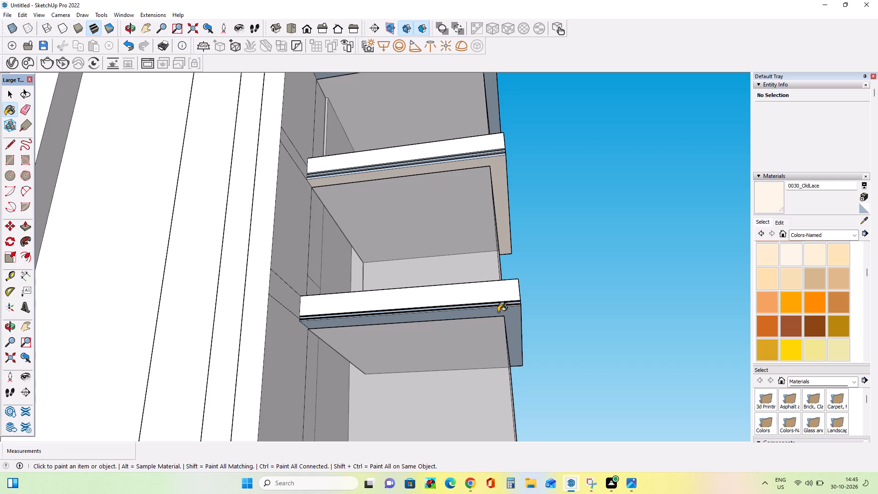
{"action": "left_click", "coordinate": [498, 312]}
{"action": "scroll", "coordinate": [491, 254], "scroll_direction": "down", "scroll_amount": 8}
{"action": "left_click", "coordinate": [490, 155]}
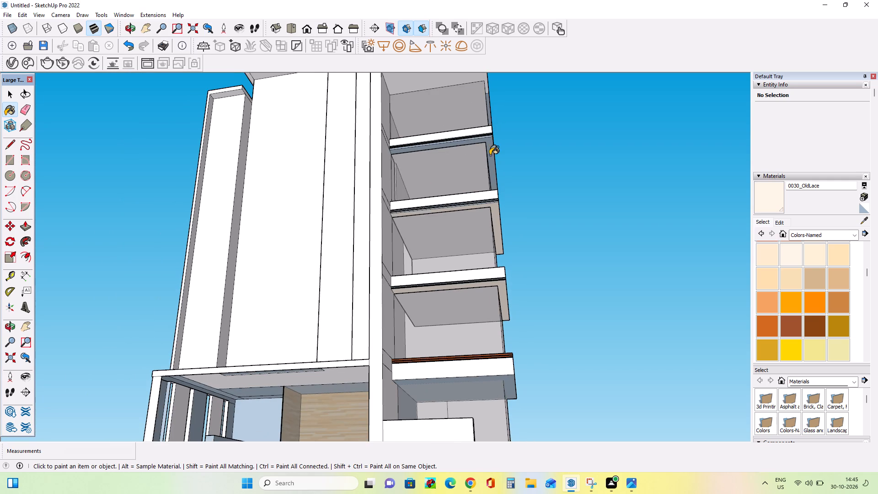
{"action": "left_click", "coordinate": [507, 369]}
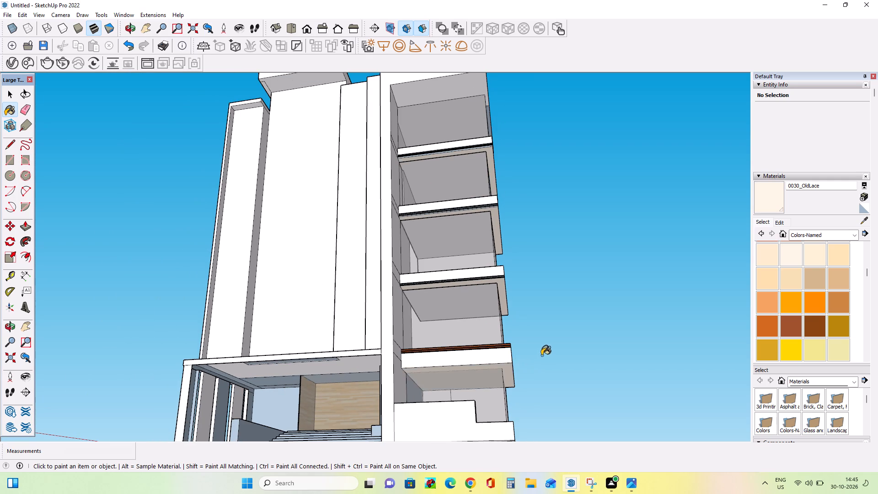
Paint the top surface of the side wing's roof slab with 0030_OldLace.
{"action": "middle_click_drag", "start_coordinate": [500, 361], "coordinate": [500, 338]}
{"action": "scroll", "coordinate": [500, 338], "scroll_direction": "down", "scroll_amount": 2}
{"action": "middle_click_drag", "start_coordinate": [501, 199], "coordinate": [500, 207]}
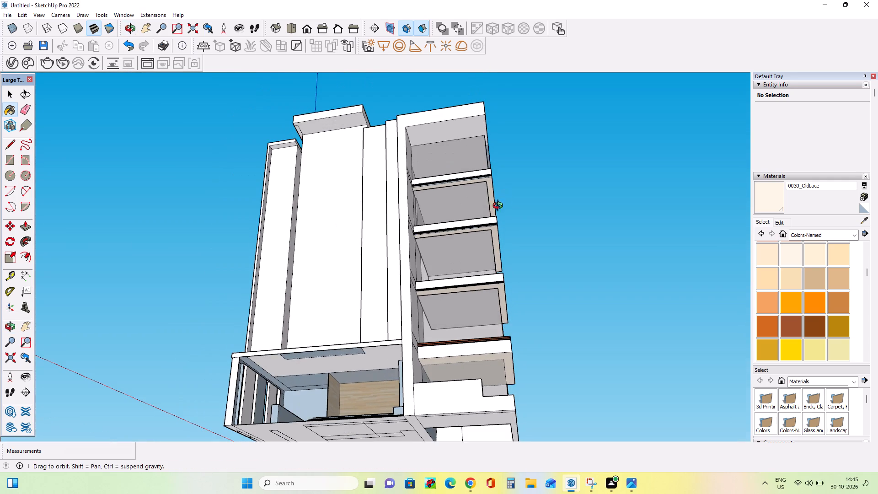
{"action": "middle_click_drag", "start_coordinate": [500, 207], "coordinate": [593, 374]}
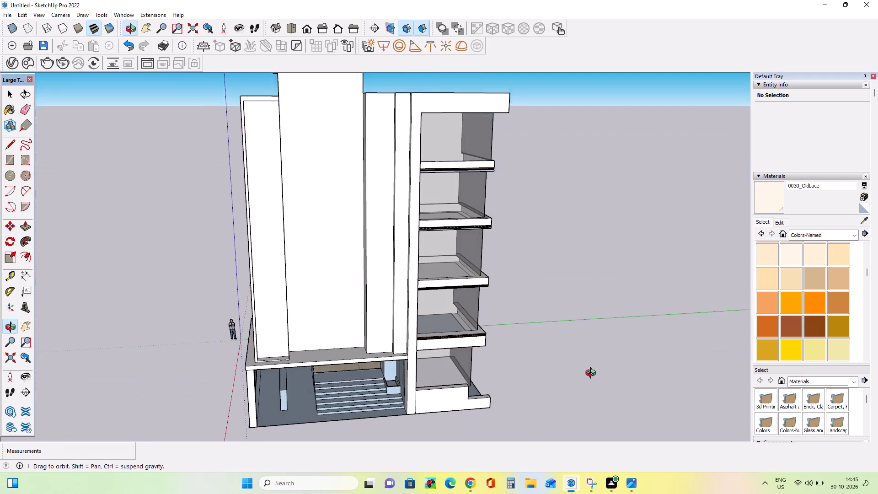
{"action": "middle_click_drag", "start_coordinate": [593, 374], "coordinate": [592, 374]}
{"action": "scroll", "coordinate": [419, 322], "scroll_direction": "up", "scroll_amount": 3}
{"action": "middle_click", "coordinate": [547, 357]}
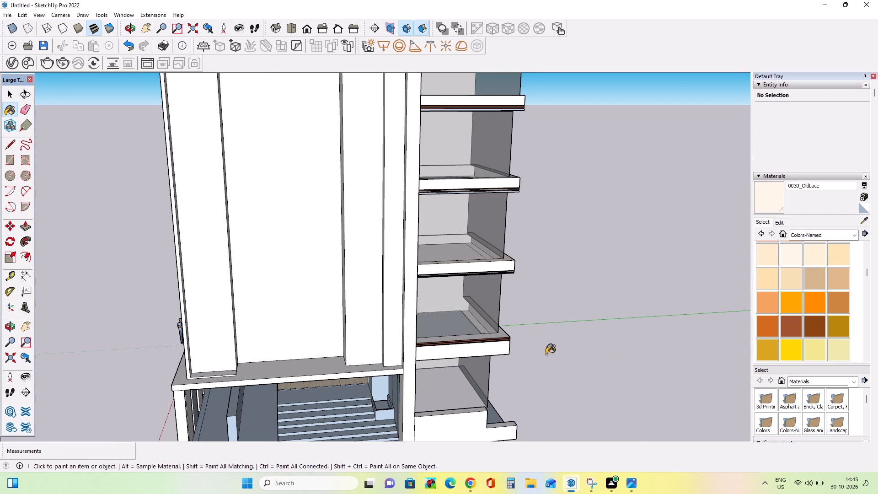
{"action": "scroll", "coordinate": [526, 319], "scroll_direction": "down", "scroll_amount": 4}
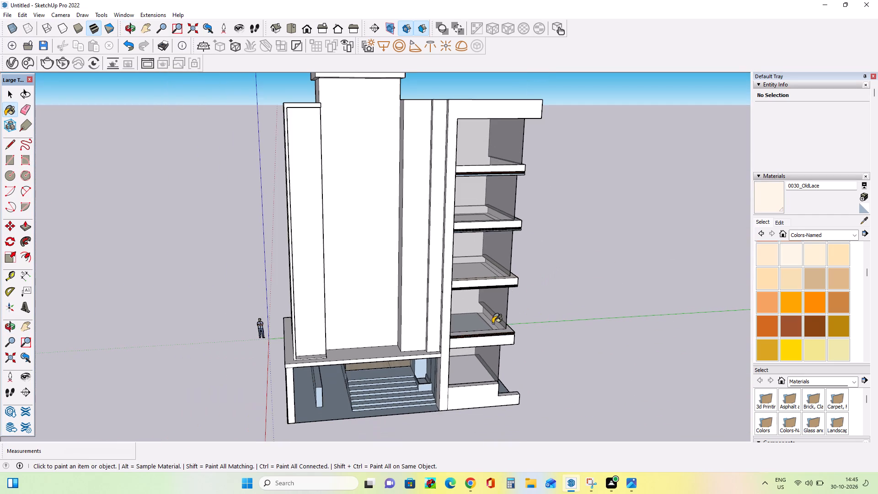
{"action": "middle_click_drag", "start_coordinate": [476, 368], "coordinate": [367, 424]}
{"action": "scroll", "coordinate": [367, 424], "scroll_direction": "down", "scroll_amount": 3}
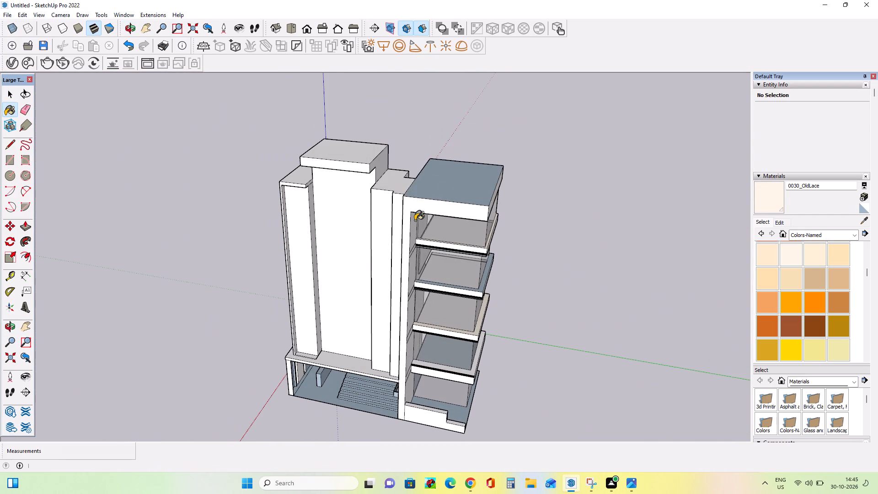
{"action": "left_click", "coordinate": [791, 251]}
{"action": "left_click", "coordinate": [450, 192]}
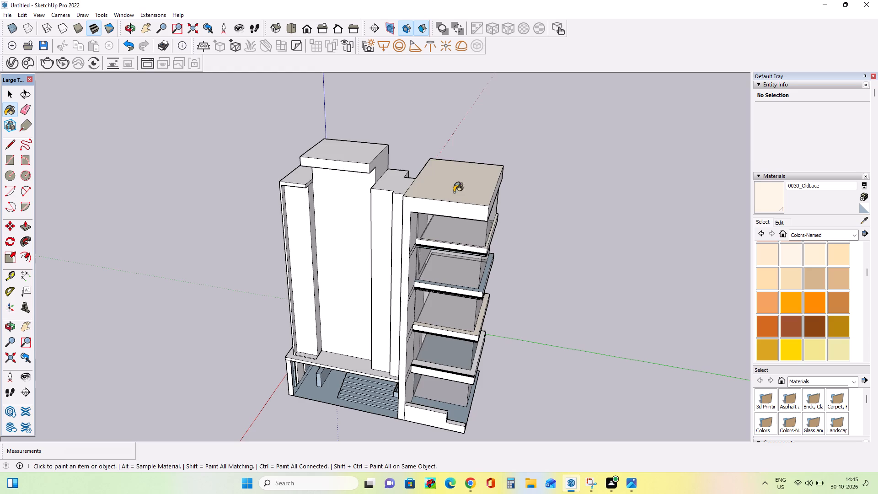
Examine the painted side wing, the main facade and the ground-floor entrance from several angles.
{"action": "middle_click_drag", "start_coordinate": [486, 293], "coordinate": [517, 197]}
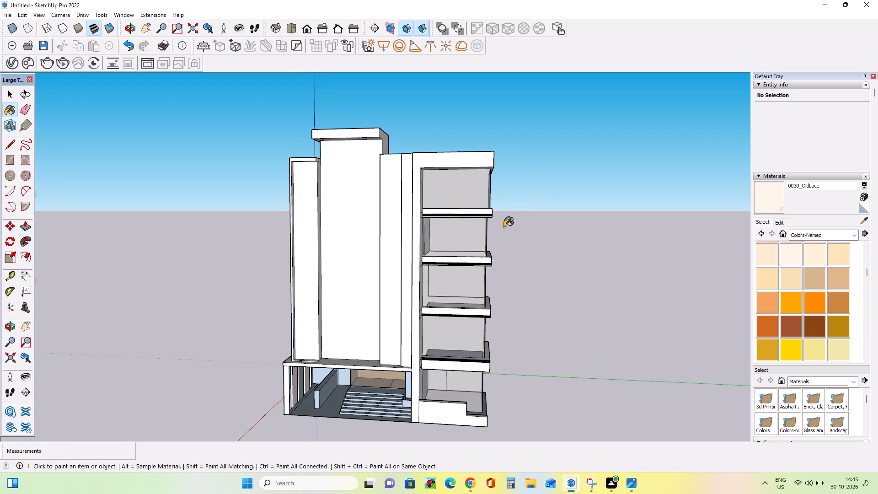
{"action": "middle_click_drag", "start_coordinate": [479, 271], "coordinate": [445, 262]}
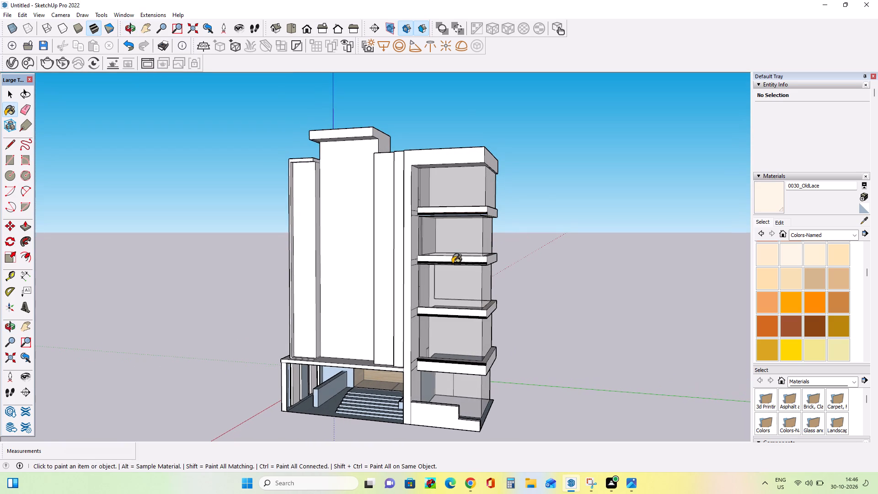
{"action": "middle_click_drag", "start_coordinate": [463, 273], "coordinate": [511, 279]}
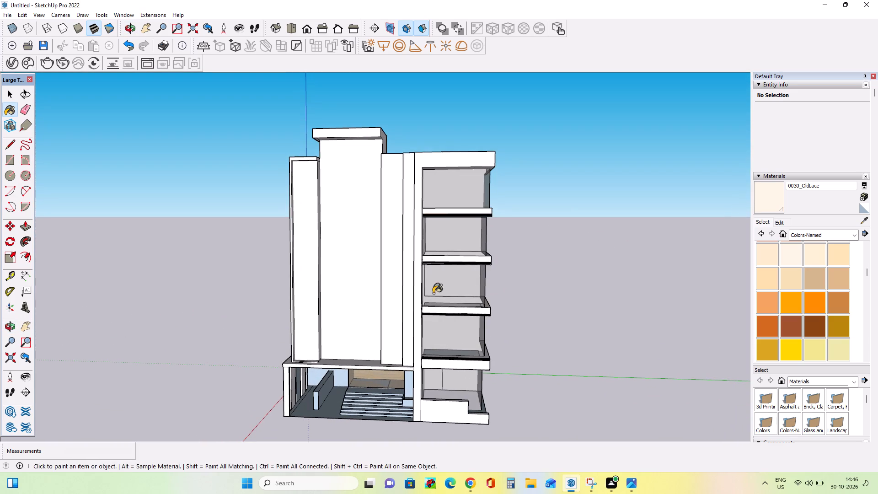
{"action": "middle_click_drag", "start_coordinate": [503, 279], "coordinate": [385, 316]}
{"action": "middle_click_drag", "start_coordinate": [581, 280], "coordinate": [556, 308]}
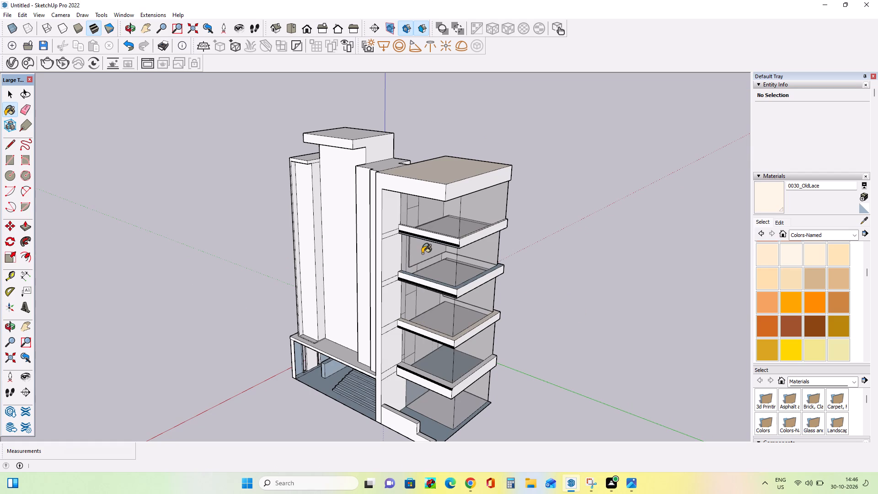
{"action": "middle_click_drag", "start_coordinate": [469, 268], "coordinate": [523, 268]}
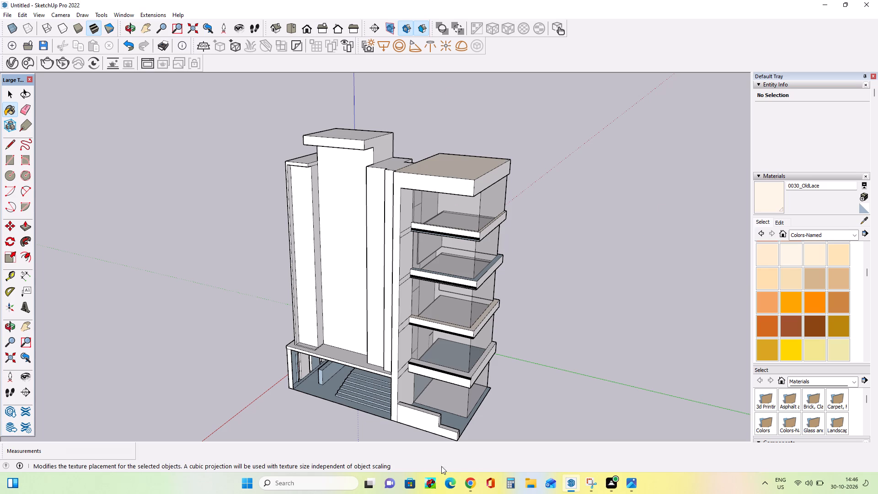
{"action": "middle_click_drag", "start_coordinate": [332, 392], "coordinate": [527, 383]}
{"action": "scroll", "coordinate": [527, 383], "scroll_direction": "down", "scroll_amount": 1}
{"action": "scroll", "coordinate": [375, 402], "scroll_direction": "up", "scroll_amount": 4}
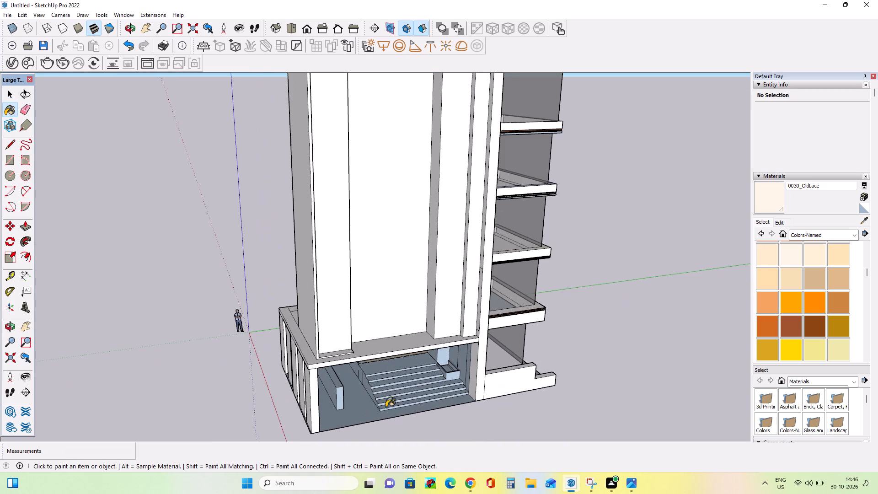
{"action": "scroll", "coordinate": [394, 408], "scroll_direction": "down", "scroll_amount": 4}
{"action": "middle_click_drag", "start_coordinate": [466, 386], "coordinate": [467, 365]}
{"action": "scroll", "coordinate": [489, 377], "scroll_direction": "up", "scroll_amount": 3}
{"action": "middle_click_drag", "start_coordinate": [498, 383], "coordinate": [382, 387]}
{"action": "scroll", "coordinate": [385, 392], "scroll_direction": "down", "scroll_amount": 2}
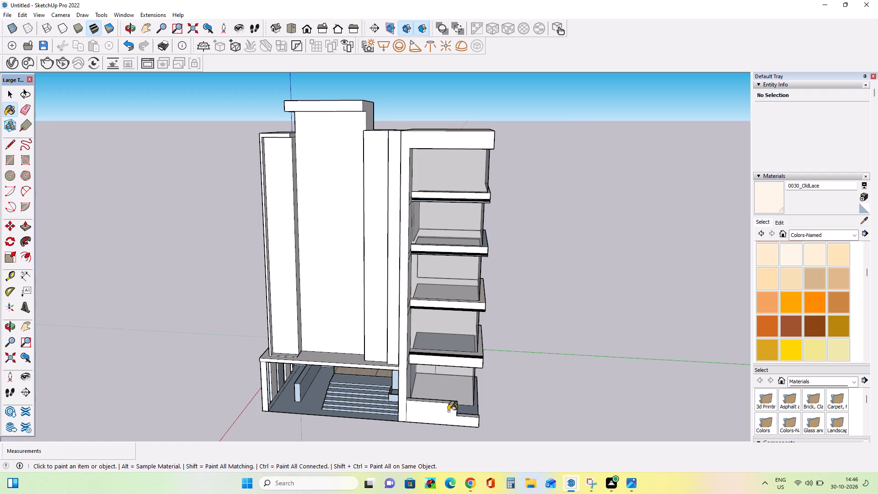
{"action": "middle_click_drag", "start_coordinate": [436, 381], "coordinate": [445, 380]}
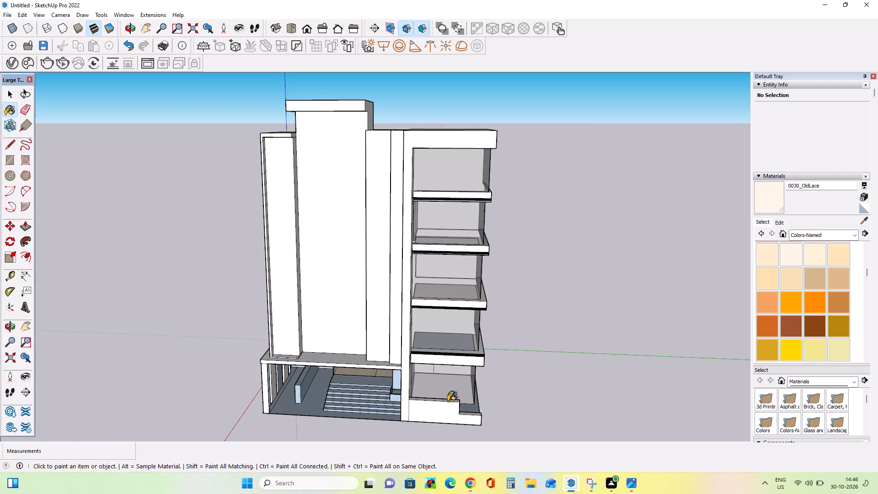
{"action": "middle_click_drag", "start_coordinate": [448, 398], "coordinate": [392, 398]}
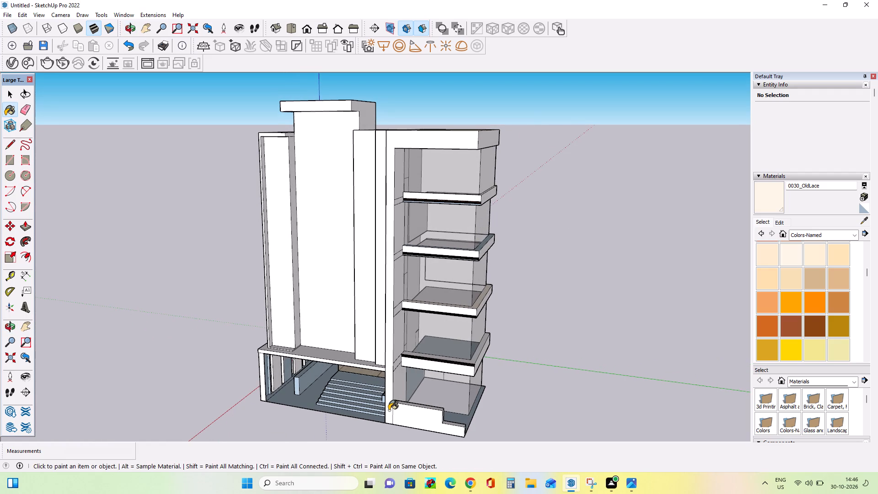
{"action": "middle_click_drag", "start_coordinate": [451, 406], "coordinate": [452, 413]}
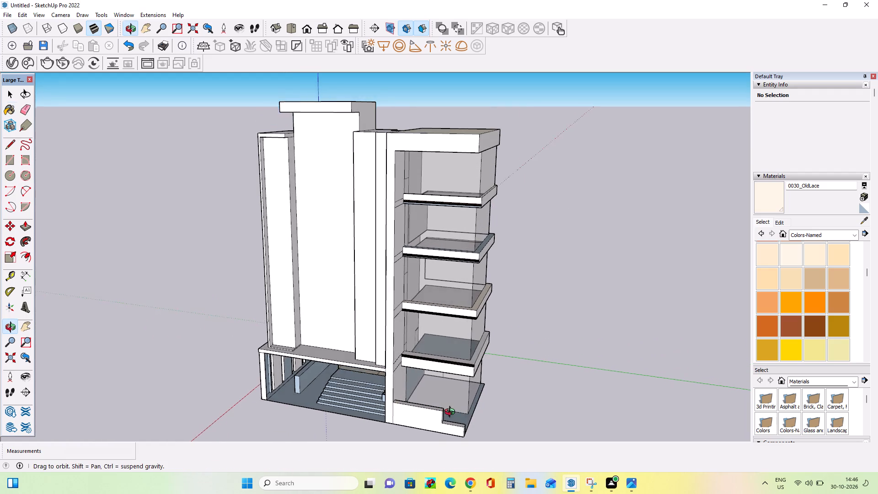
{"action": "middle_click_drag", "start_coordinate": [452, 413], "coordinate": [548, 360]}
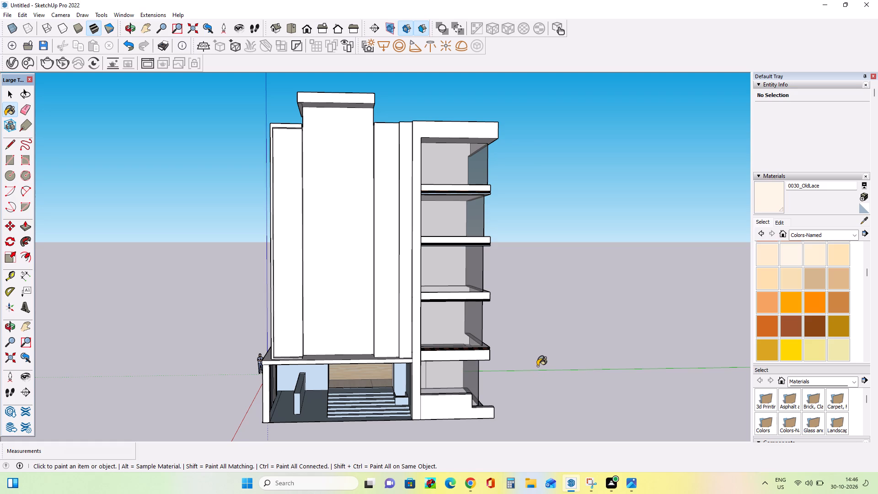
{"action": "middle_click_drag", "start_coordinate": [436, 296], "coordinate": [500, 309]}
{"action": "middle_click_drag", "start_coordinate": [499, 327], "coordinate": [499, 324]}
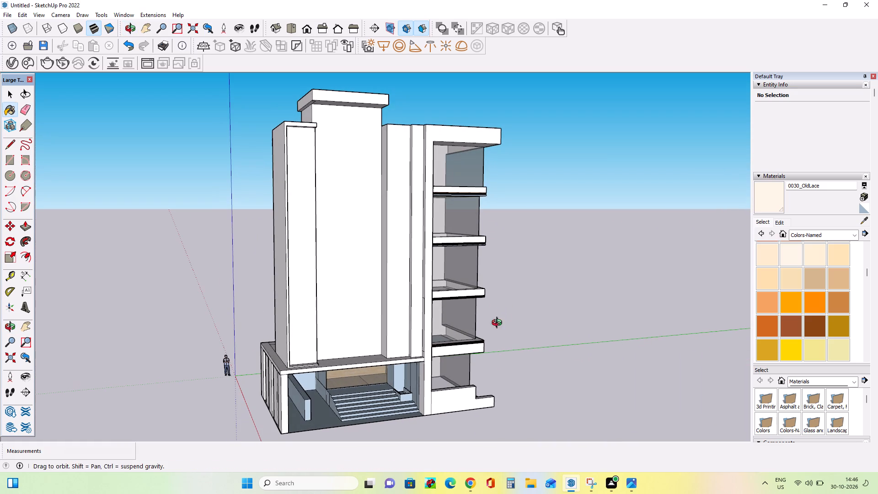
{"action": "middle_click_drag", "start_coordinate": [499, 324], "coordinate": [518, 269]}
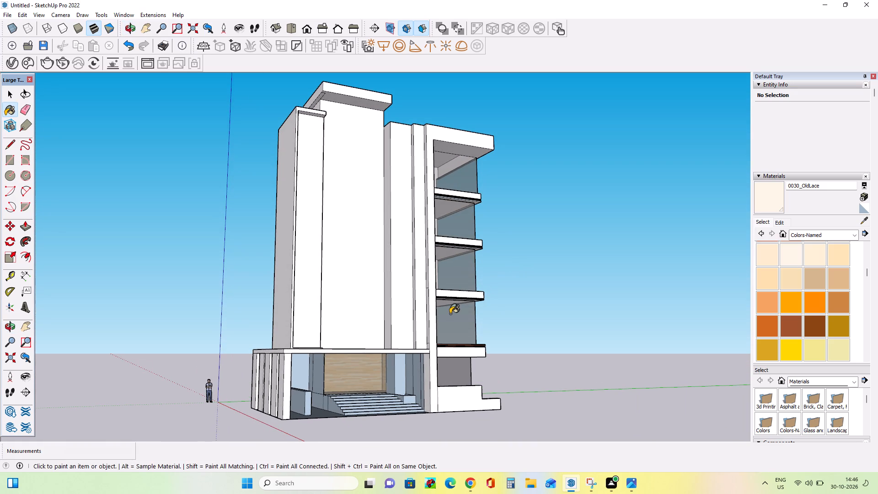
{"action": "scroll", "coordinate": [428, 292], "scroll_direction": "down", "scroll_amount": 2}
{"action": "middle_click_drag", "start_coordinate": [429, 296], "coordinate": [430, 301]}
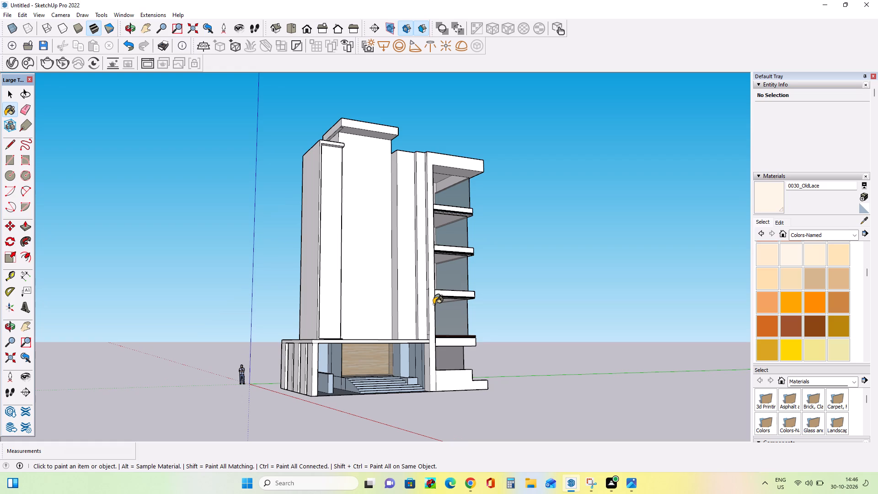
{"action": "middle_click_drag", "start_coordinate": [432, 350], "coordinate": [441, 359]}
{"action": "scroll", "coordinate": [353, 393], "scroll_direction": "up", "scroll_amount": 4}
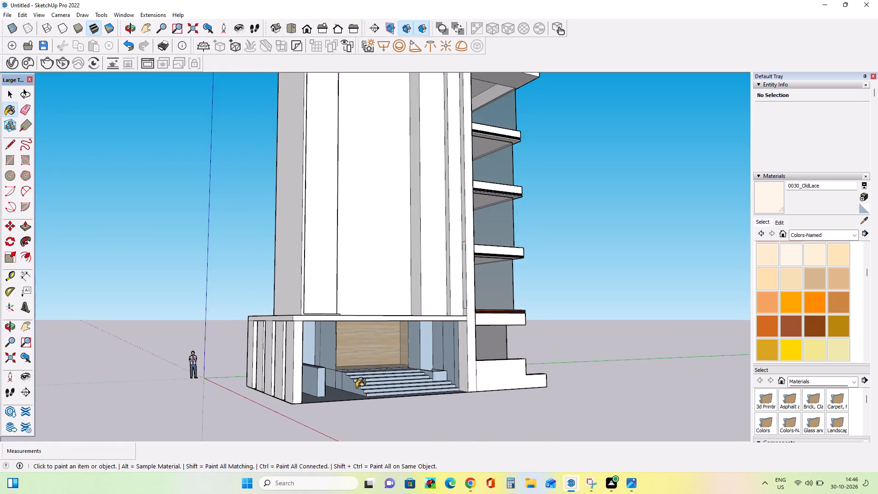
{"action": "scroll", "coordinate": [357, 387], "scroll_direction": "up", "scroll_amount": 3}
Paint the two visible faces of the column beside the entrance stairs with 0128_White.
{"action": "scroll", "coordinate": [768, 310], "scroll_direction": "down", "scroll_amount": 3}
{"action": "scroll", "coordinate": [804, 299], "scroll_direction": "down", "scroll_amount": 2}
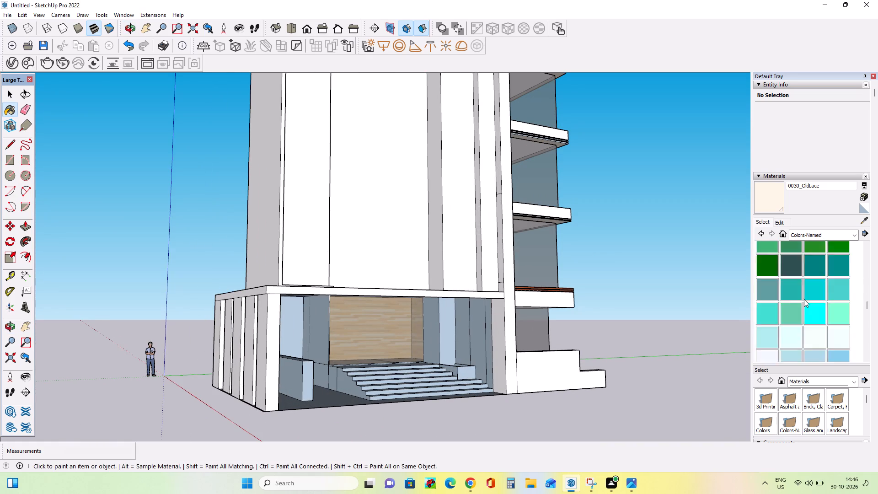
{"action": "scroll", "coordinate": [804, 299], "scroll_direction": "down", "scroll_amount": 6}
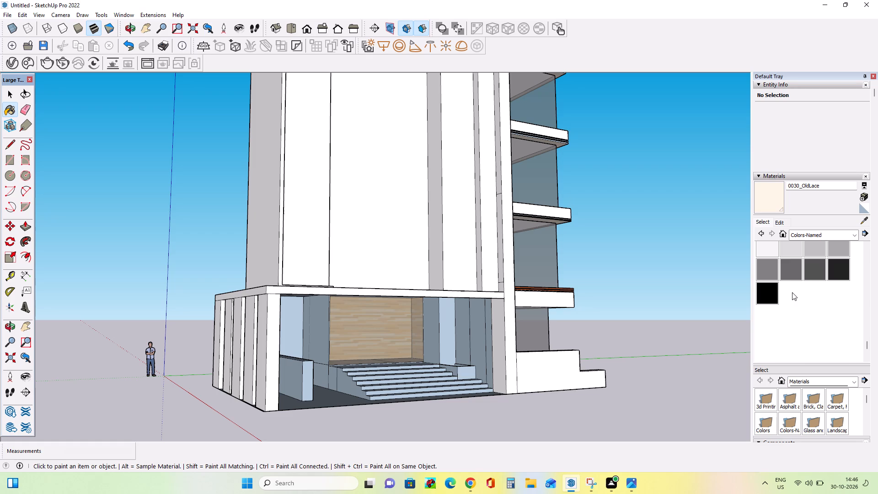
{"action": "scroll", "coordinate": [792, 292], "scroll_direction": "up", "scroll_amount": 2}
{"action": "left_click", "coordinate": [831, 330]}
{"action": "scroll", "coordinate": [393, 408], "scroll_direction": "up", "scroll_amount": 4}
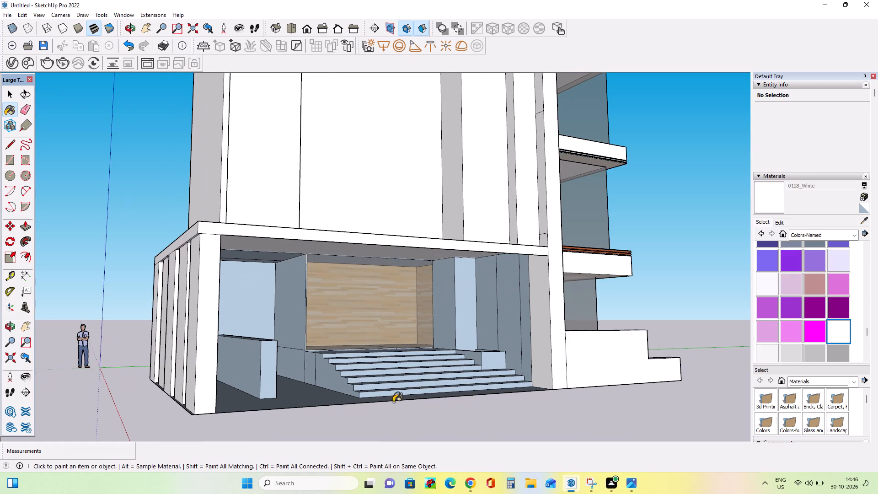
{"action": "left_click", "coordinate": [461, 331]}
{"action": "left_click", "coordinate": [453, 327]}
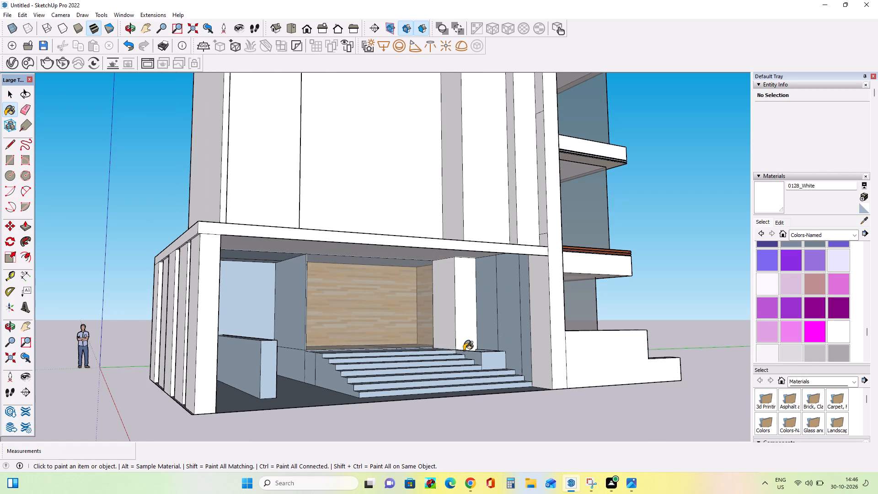
Repaint the two visible faces of the column beside the entrance stairs with 0133_Gray.
{"action": "middle_click", "coordinate": [464, 350]}
{"action": "scroll", "coordinate": [801, 327], "scroll_direction": "down", "scroll_amount": 2}
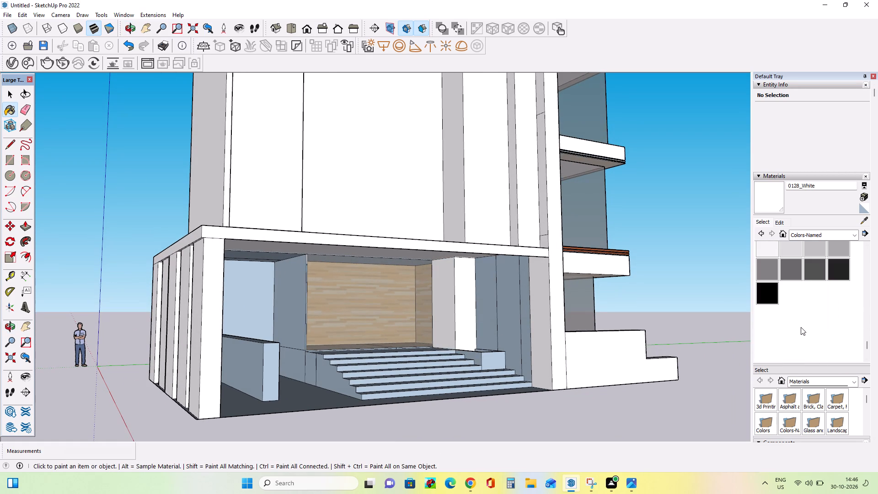
{"action": "left_click", "coordinate": [761, 272]}
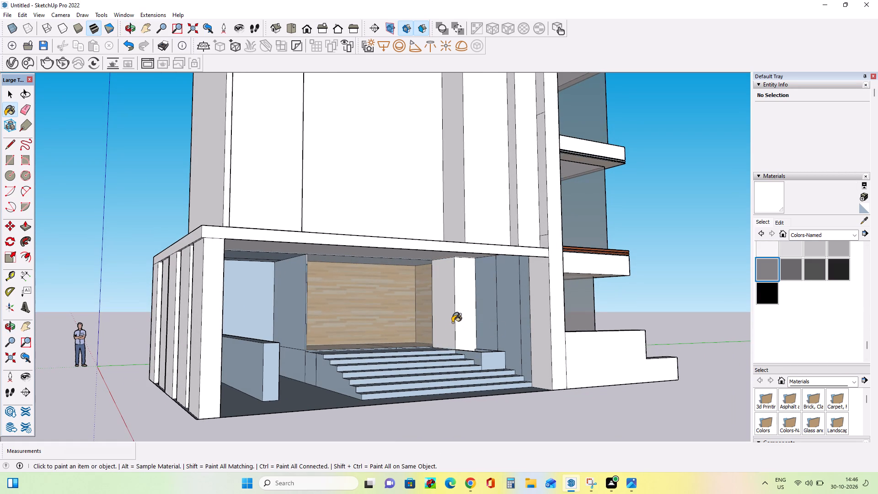
{"action": "left_click", "coordinate": [452, 322]}
{"action": "left_click", "coordinate": [463, 317]}
Erase the vertical dividing edges on the entrance side wall between the gray column and the outer pillar.
{"action": "middle_click_drag", "start_coordinate": [469, 358], "coordinate": [487, 373]}
{"action": "middle_click_drag", "start_coordinate": [531, 341], "coordinate": [544, 360]}
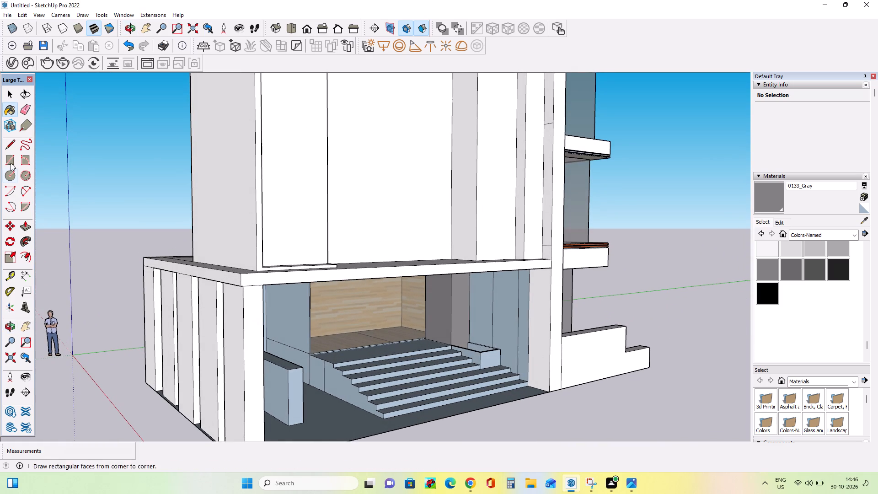
{"action": "left_click", "coordinate": [24, 107]}
{"action": "left_click_drag", "start_coordinate": [491, 308], "coordinate": [502, 311]}
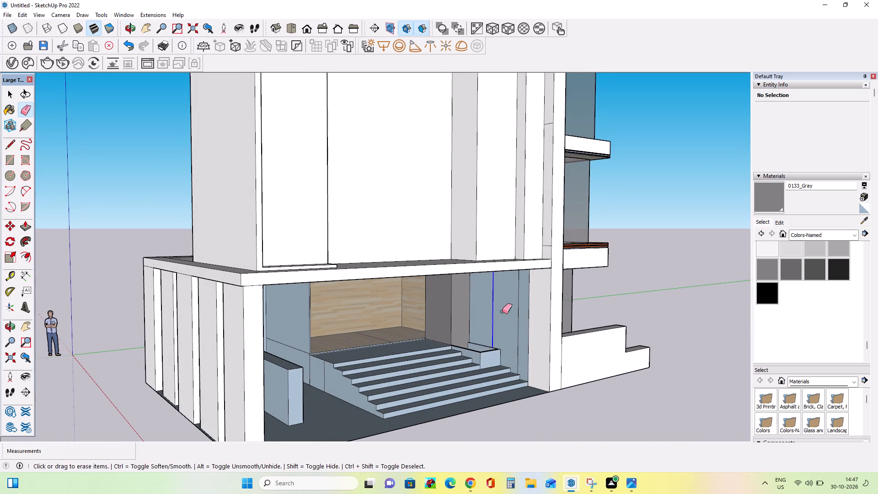
{"action": "left_click_drag", "start_coordinate": [502, 311], "coordinate": [522, 315]}
{"action": "middle_click_drag", "start_coordinate": [500, 384], "coordinate": [504, 366]}
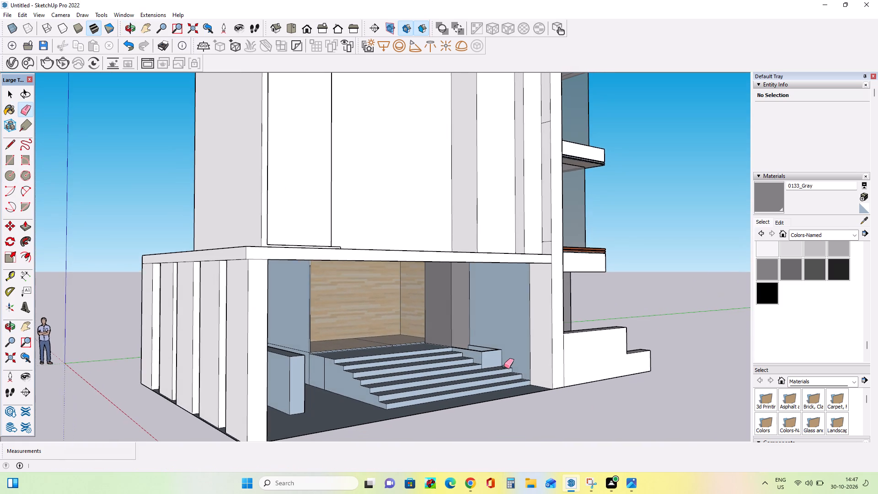
{"action": "scroll", "coordinate": [504, 366], "scroll_direction": "up", "scroll_amount": 2}
{"action": "left_click", "coordinate": [537, 318]}
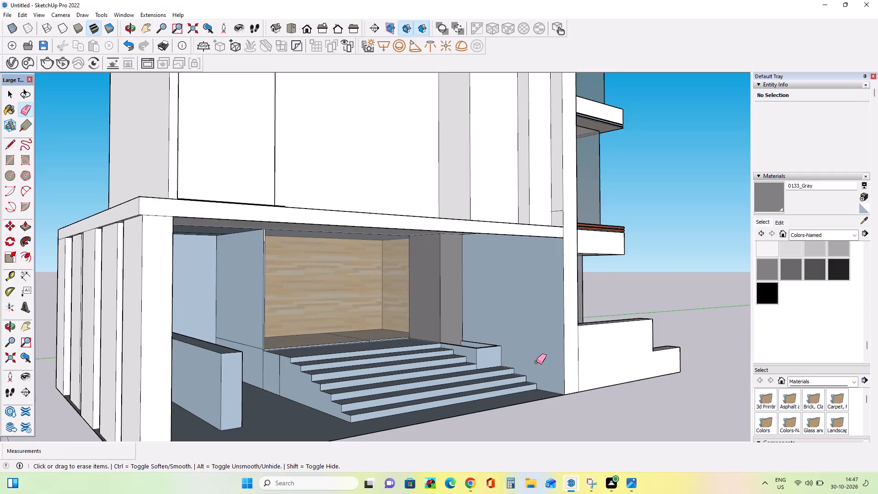
Paint the outer front and stair-side faces of the planter box at the column base with 0133_Gray.
{"action": "middle_click_drag", "start_coordinate": [536, 362], "coordinate": [457, 401]}
{"action": "scroll", "coordinate": [390, 428], "scroll_direction": "down", "scroll_amount": 3}
{"action": "middle_click_drag", "start_coordinate": [391, 422], "coordinate": [394, 419]}
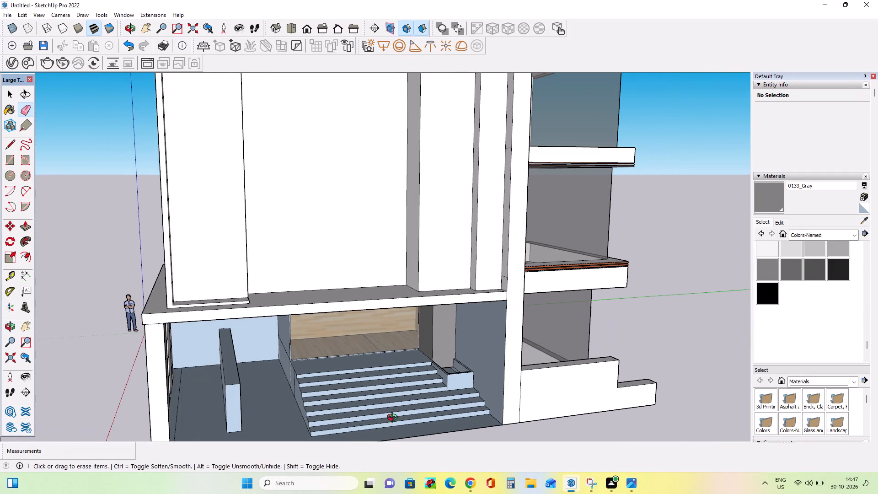
{"action": "middle_click_drag", "start_coordinate": [394, 419], "coordinate": [403, 360]}
{"action": "scroll", "coordinate": [403, 360], "scroll_direction": "down", "scroll_amount": 1}
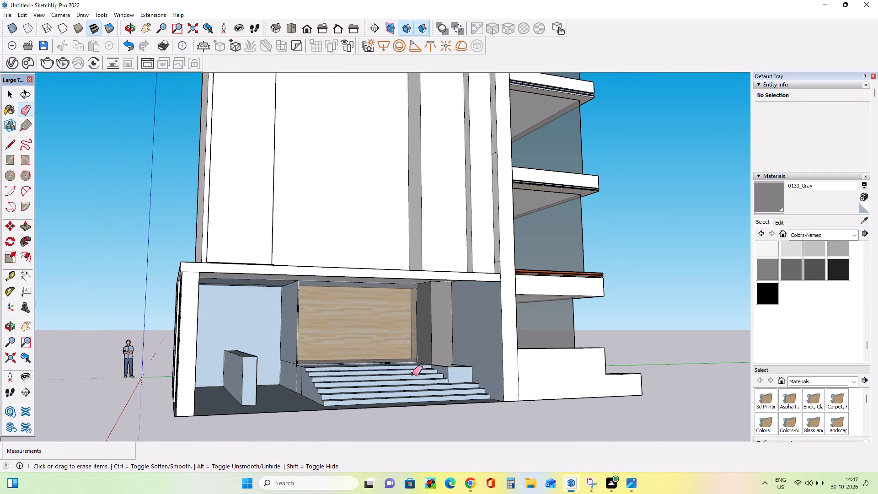
{"action": "middle_click_drag", "start_coordinate": [379, 391], "coordinate": [386, 413]}
{"action": "middle_click_drag", "start_coordinate": [470, 270], "coordinate": [477, 281]}
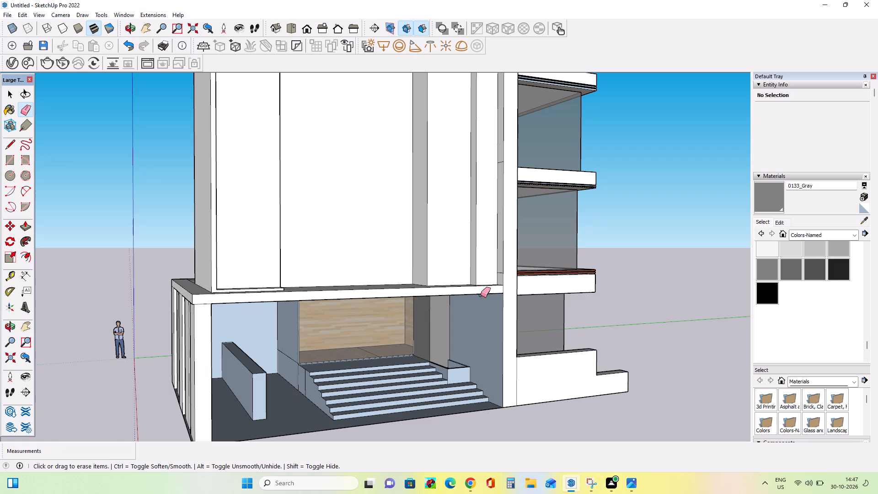
{"action": "left_click", "coordinate": [762, 273]}
{"action": "scroll", "coordinate": [434, 387], "scroll_direction": "up", "scroll_amount": 4}
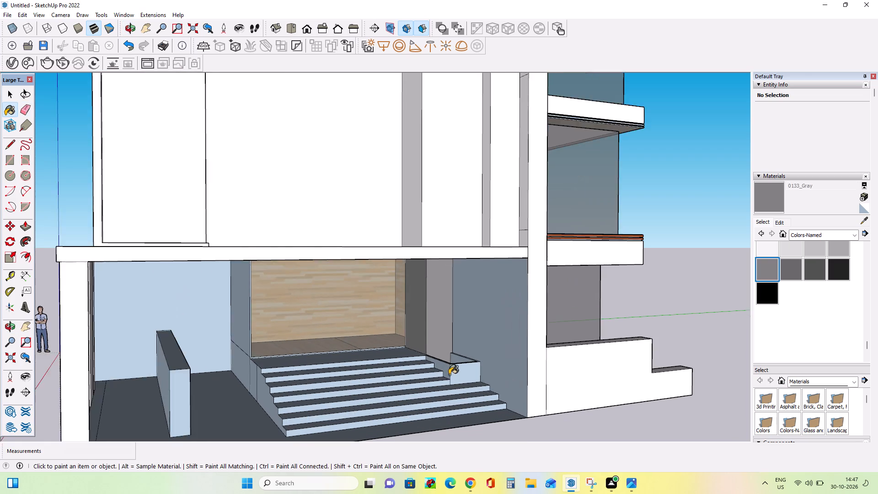
{"action": "scroll", "coordinate": [449, 375], "scroll_direction": "up", "scroll_amount": 3}
{"action": "left_click", "coordinate": [463, 364]}
{"action": "left_click", "coordinate": [443, 367]}
Paint the planter box's inner side faces and main floor area with 0133_Gray.
{"action": "middle_click_drag", "start_coordinate": [460, 380], "coordinate": [461, 444]}
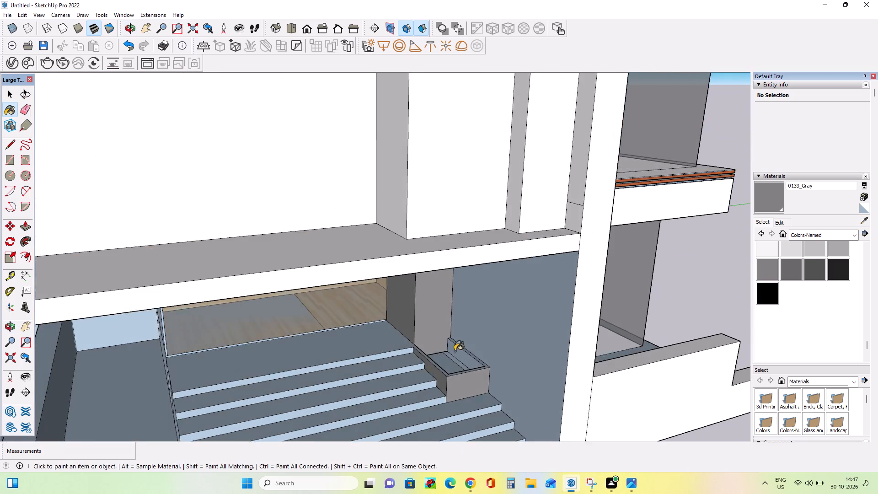
{"action": "scroll", "coordinate": [455, 349], "scroll_direction": "up", "scroll_amount": 8}
{"action": "left_click", "coordinate": [461, 354]}
{"action": "middle_click", "coordinate": [439, 383]}
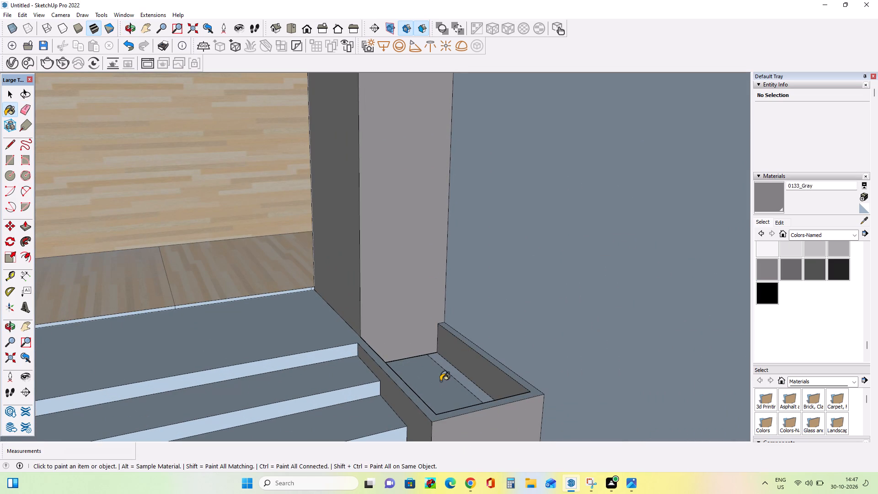
{"action": "left_click", "coordinate": [441, 379]}
{"action": "middle_click_drag", "start_coordinate": [499, 406], "coordinate": [364, 432]}
{"action": "scroll", "coordinate": [325, 408], "scroll_direction": "up", "scroll_amount": 4}
{"action": "left_click", "coordinate": [303, 390]}
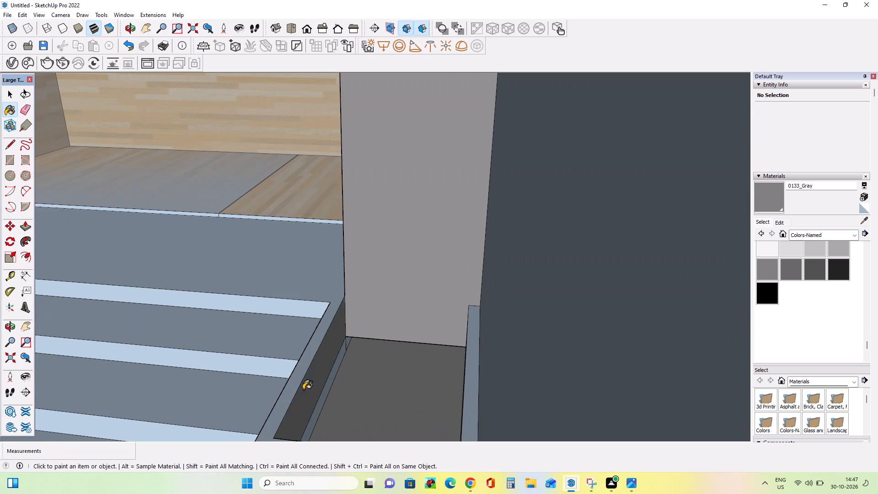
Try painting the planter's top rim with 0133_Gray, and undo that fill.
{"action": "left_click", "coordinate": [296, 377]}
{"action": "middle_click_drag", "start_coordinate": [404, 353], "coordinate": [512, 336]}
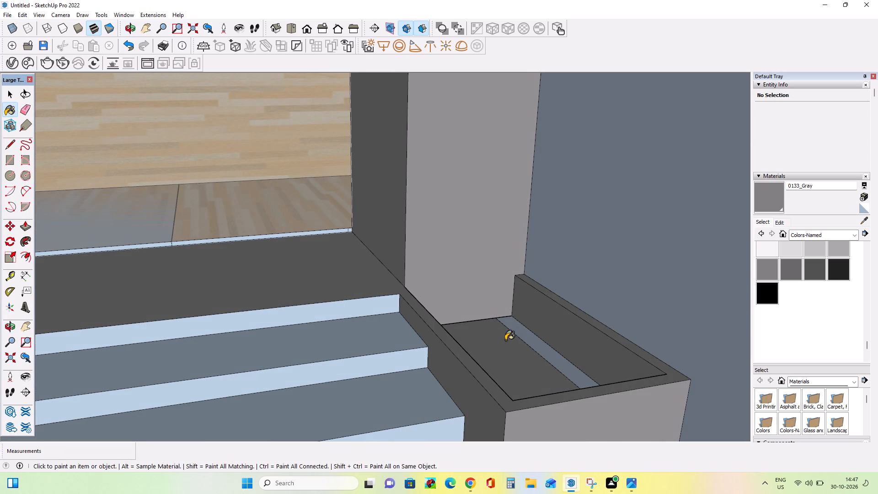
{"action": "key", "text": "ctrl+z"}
Draw a line about 2 13/16 in long across the planter rim at the landing's corner, separating rim from landing.
{"action": "middle_click_drag", "start_coordinate": [498, 336], "coordinate": [505, 343]}
{"action": "left_click", "coordinate": [13, 140]}
{"action": "scroll", "coordinate": [399, 284], "scroll_direction": "up", "scroll_amount": 3}
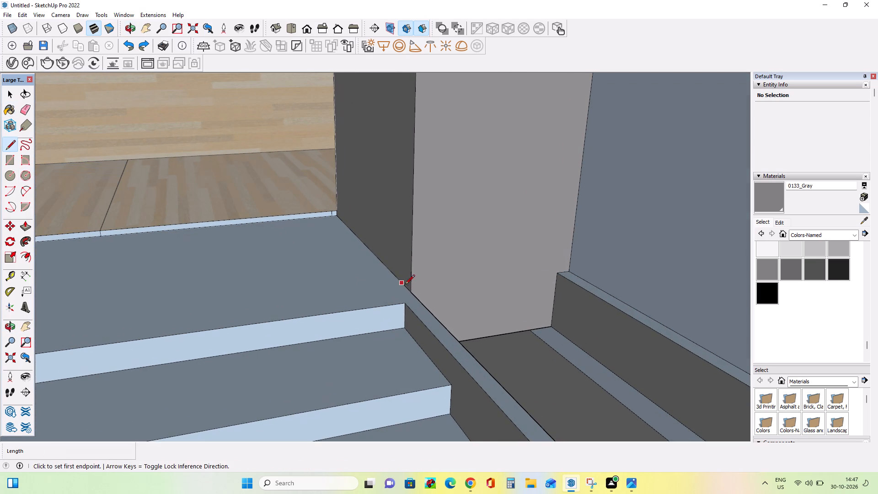
{"action": "left_click", "coordinate": [405, 304]}
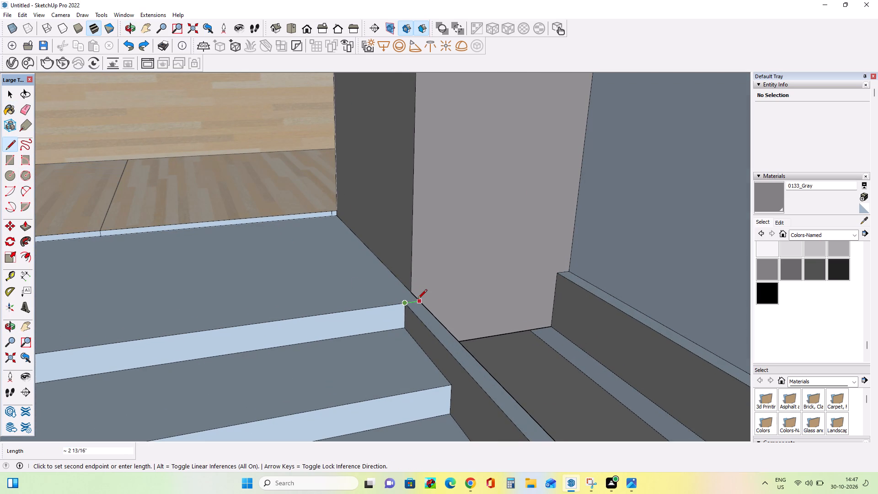
{"action": "left_click", "coordinate": [418, 300]}
Paint the planter's top rim and the remaining narrow strip of its floor with 0133_Gray.
{"action": "middle_click_drag", "start_coordinate": [442, 322], "coordinate": [450, 368]}
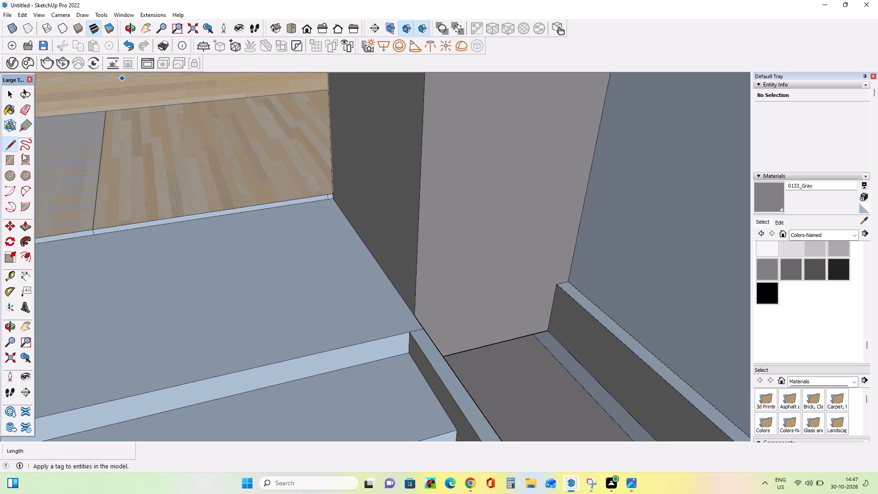
{"action": "left_click", "coordinate": [764, 268]}
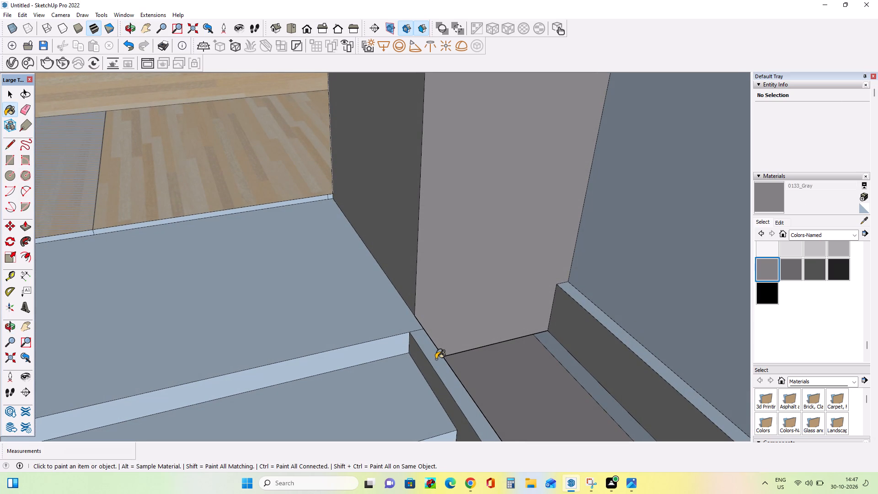
{"action": "left_click", "coordinate": [439, 365]}
{"action": "scroll", "coordinate": [418, 319], "scroll_direction": "down", "scroll_amount": 14}
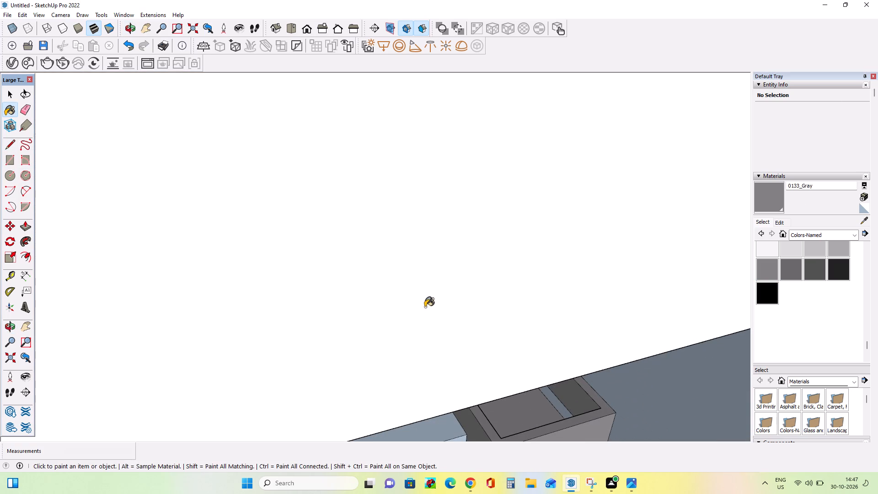
{"action": "scroll", "coordinate": [428, 253], "scroll_direction": "down", "scroll_amount": 9}
{"action": "scroll", "coordinate": [495, 329], "scroll_direction": "up", "scroll_amount": 4}
{"action": "left_click", "coordinate": [522, 365]}
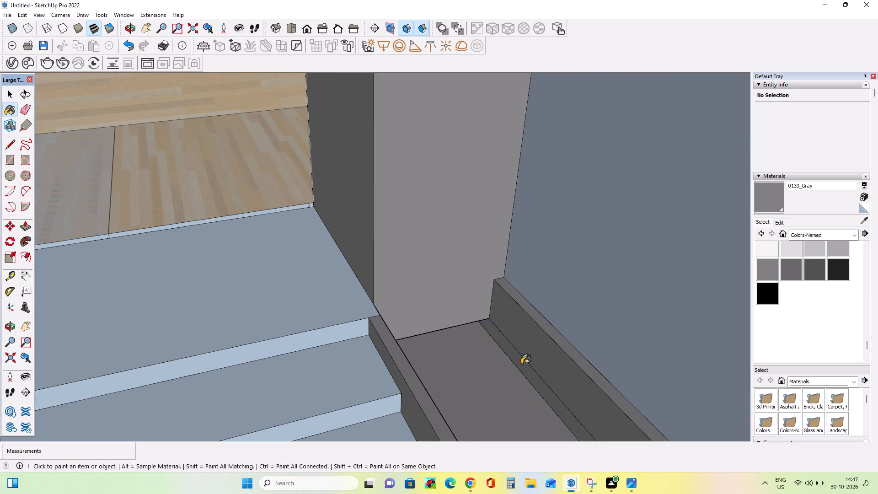
Paint the entrance stair landing, the two treads below it and the top three risers with 0129_WhiteSmoke.
{"action": "scroll", "coordinate": [460, 308], "scroll_direction": "down", "scroll_amount": 12}
{"action": "middle_click_drag", "start_coordinate": [453, 298], "coordinate": [429, 221]}
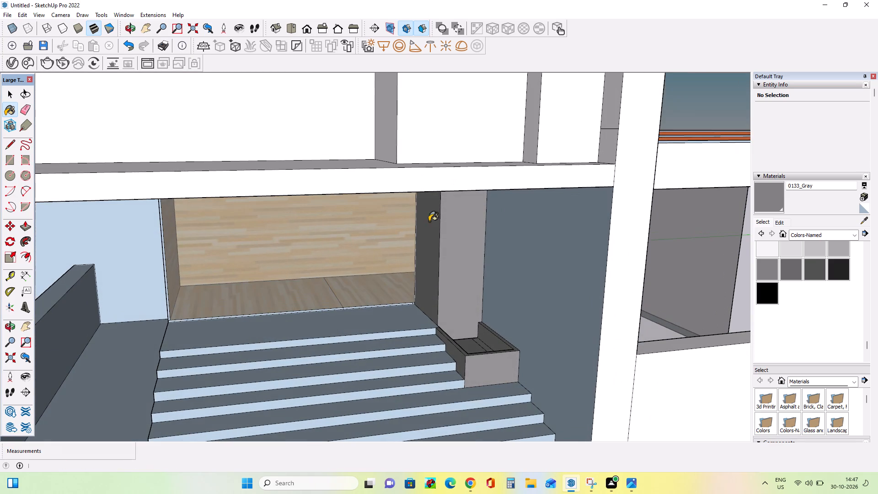
{"action": "middle_click_drag", "start_coordinate": [391, 295], "coordinate": [396, 273]}
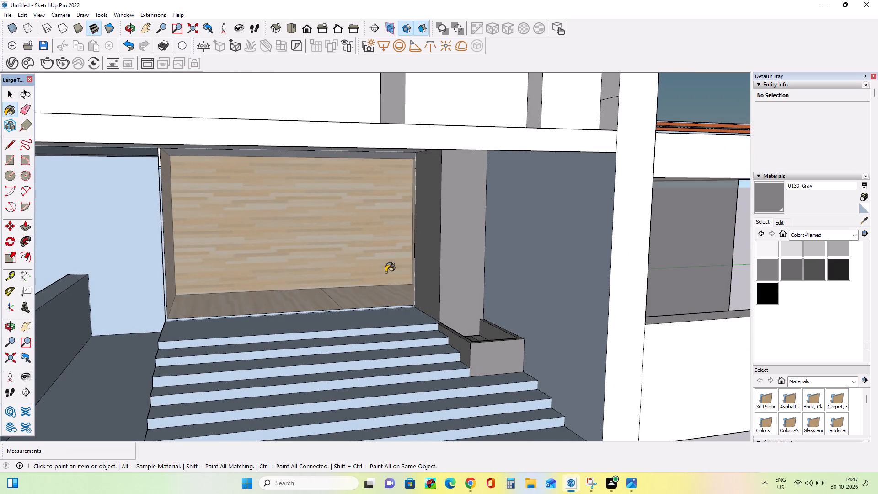
{"action": "scroll", "coordinate": [348, 262], "scroll_direction": "down", "scroll_amount": 7}
{"action": "middle_click_drag", "start_coordinate": [350, 266], "coordinate": [360, 279]}
{"action": "scroll", "coordinate": [361, 282], "scroll_direction": "down", "scroll_amount": 1}
{"action": "scroll", "coordinate": [320, 308], "scroll_direction": "up", "scroll_amount": 5}
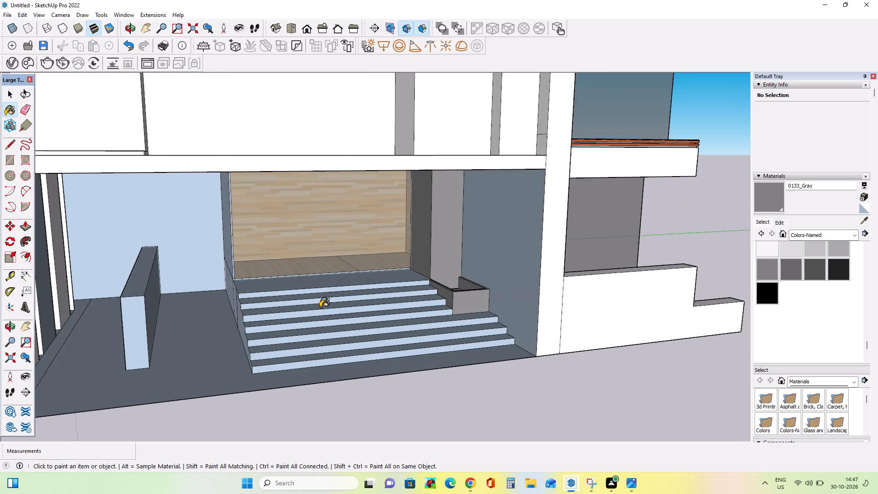
{"action": "scroll", "coordinate": [322, 301], "scroll_direction": "up", "scroll_amount": 2}
{"action": "middle_click_drag", "start_coordinate": [323, 301], "coordinate": [338, 314]}
{"action": "left_click", "coordinate": [771, 248]}
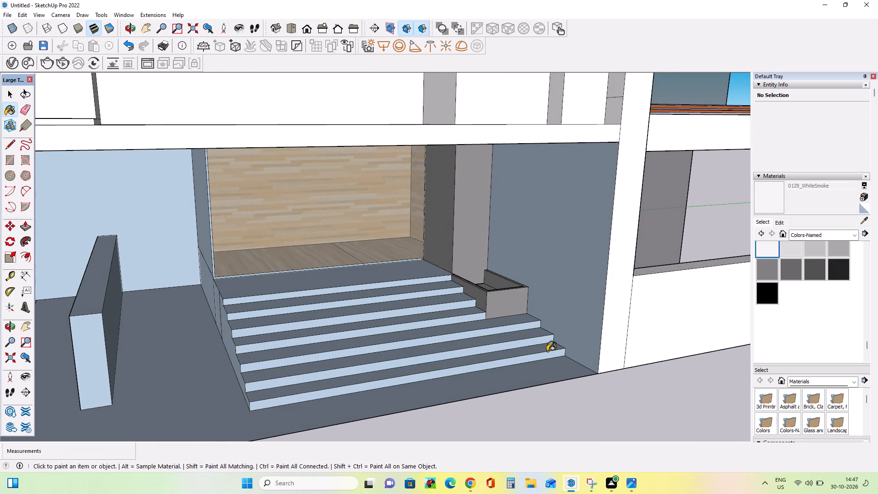
{"action": "scroll", "coordinate": [368, 326], "scroll_direction": "up", "scroll_amount": 3}
{"action": "left_click", "coordinate": [357, 271]}
{"action": "left_click", "coordinate": [360, 285]}
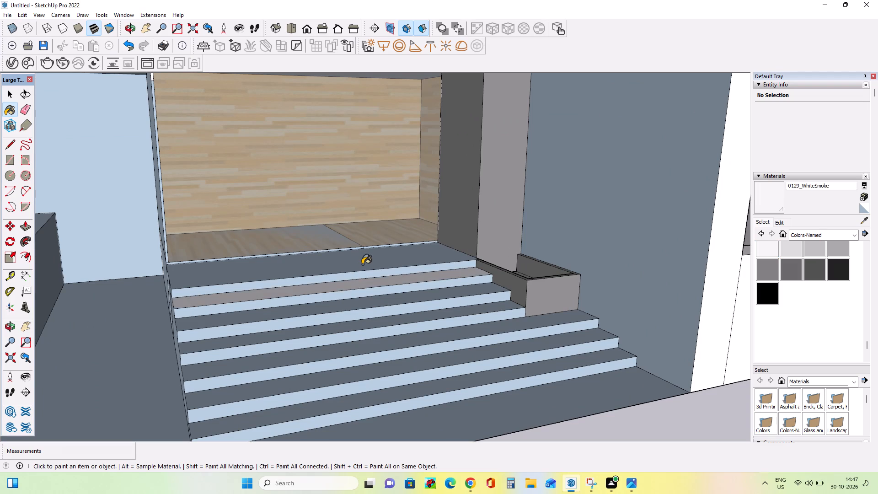
{"action": "left_click", "coordinate": [362, 264]}
{"action": "left_click", "coordinate": [385, 301]}
{"action": "left_click", "coordinate": [385, 276]}
{"action": "left_click", "coordinate": [385, 272]}
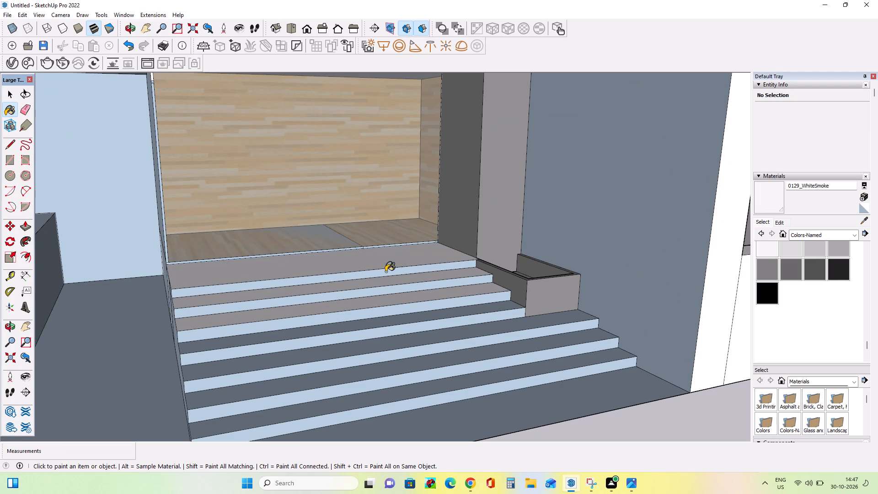
{"action": "left_click", "coordinate": [403, 288]}
{"action": "left_click", "coordinate": [432, 305]}
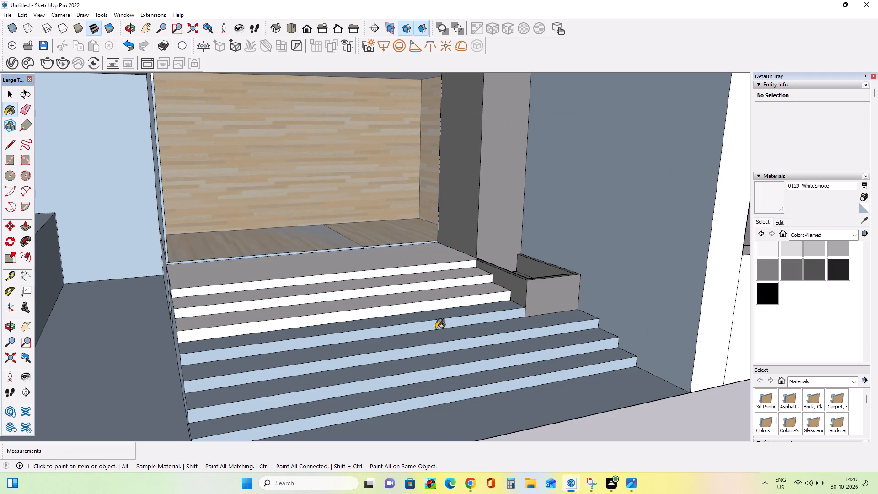
Paint the entrance stairs' remaining treads and risers and the ground-level porch floor with 0129_WhiteSmoke.
{"action": "left_click", "coordinate": [436, 326]}
{"action": "left_click", "coordinate": [439, 316]}
{"action": "left_click", "coordinate": [468, 338]}
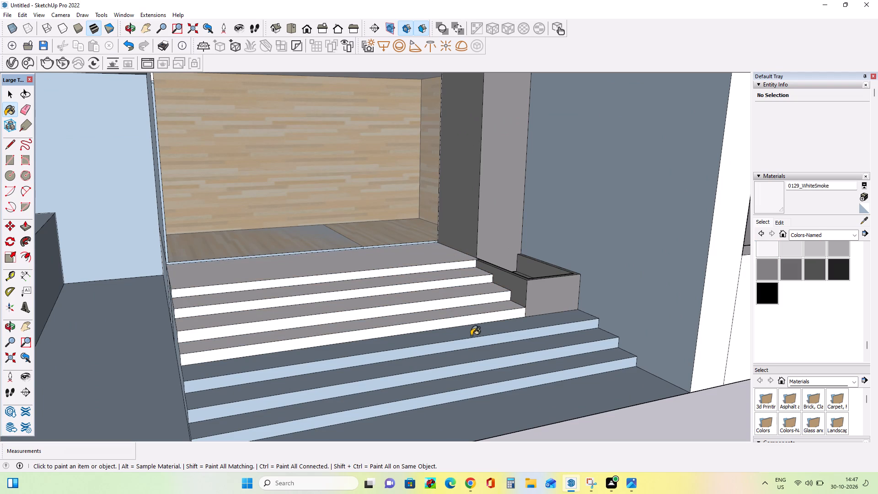
{"action": "left_click", "coordinate": [480, 333]}
{"action": "left_click", "coordinate": [480, 343]}
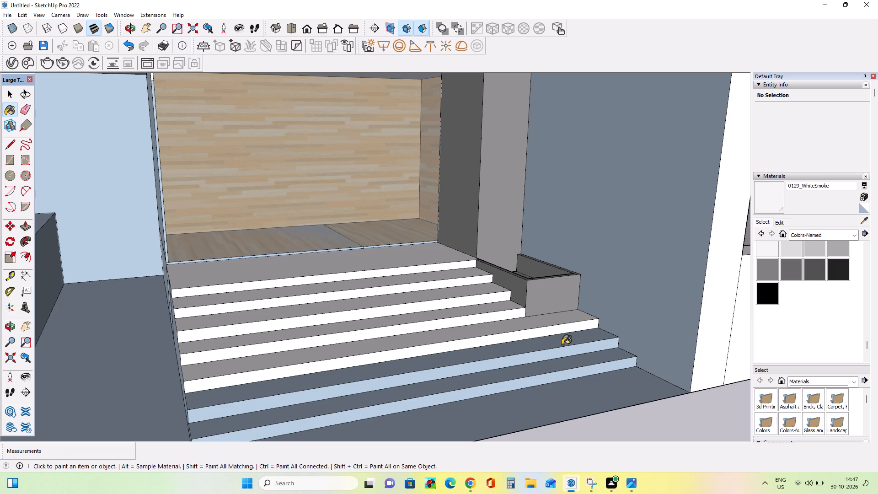
{"action": "left_click", "coordinate": [562, 344]}
{"action": "left_click", "coordinate": [577, 353]}
{"action": "left_click", "coordinate": [615, 377]}
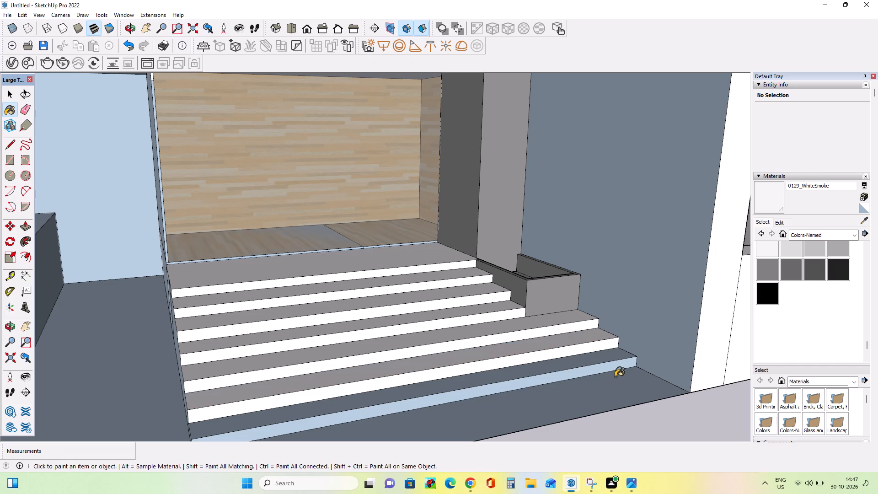
{"action": "left_click", "coordinate": [613, 360]}
{"action": "left_click", "coordinate": [601, 355]}
{"action": "left_click", "coordinate": [608, 364]}
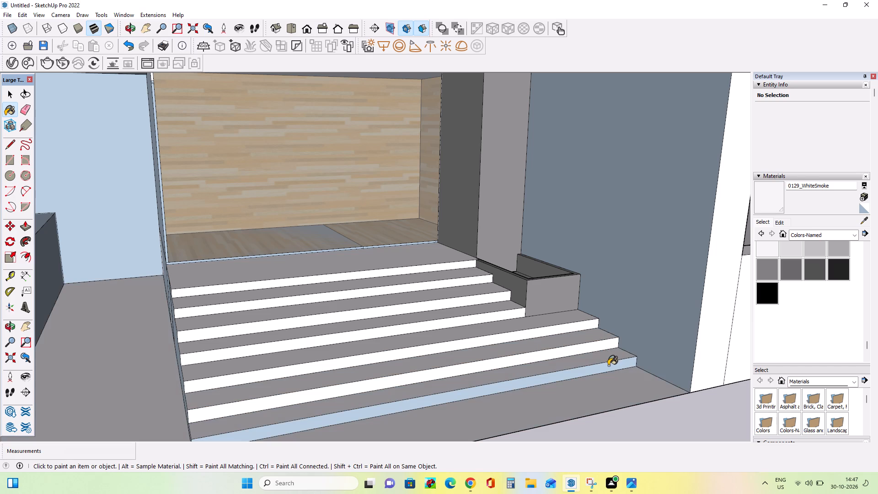
{"action": "left_click", "coordinate": [608, 368]}
Paint the entrance side wall beside the planter with 0129_WhiteSmoke.
{"action": "scroll", "coordinate": [515, 376], "scroll_direction": "down", "scroll_amount": 8}
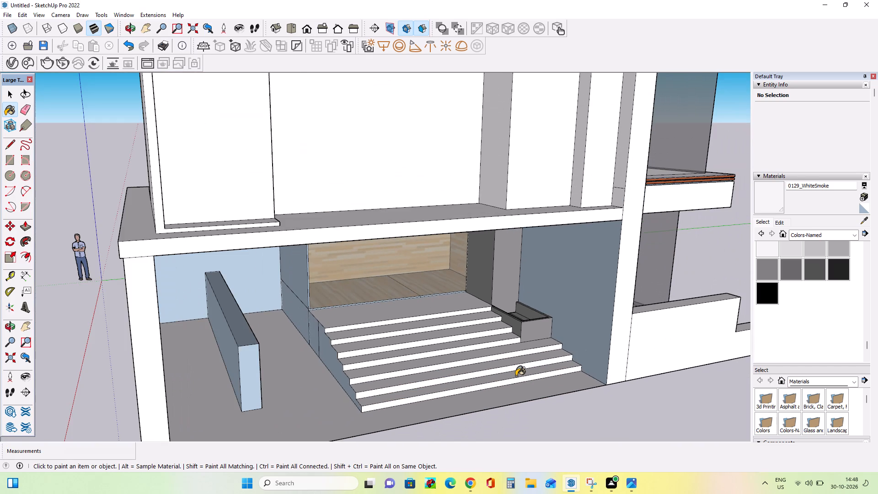
{"action": "middle_click_drag", "start_coordinate": [496, 388], "coordinate": [502, 352]}
{"action": "left_click", "coordinate": [572, 295]}
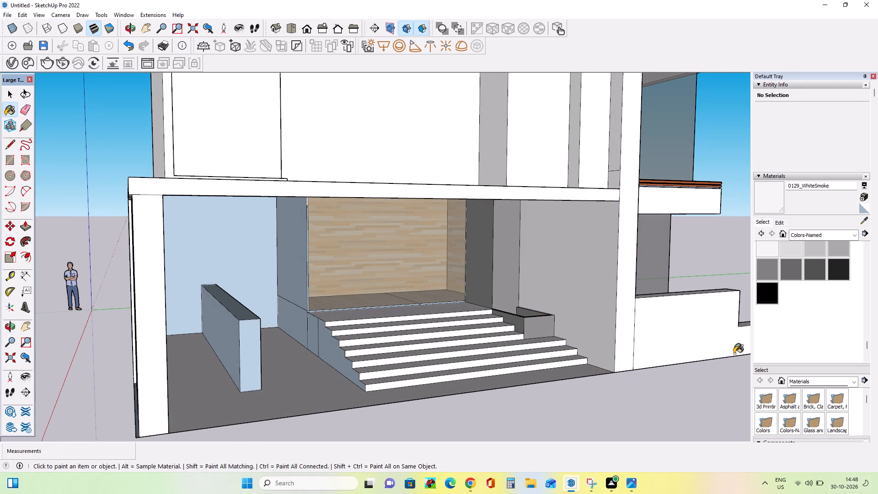
Paint the end, long side and top of the freestanding low wall in the entrance porch with 0129_WhiteSmoke.
{"action": "middle_click_drag", "start_coordinate": [735, 354], "coordinate": [748, 370]}
{"action": "middle_click_drag", "start_coordinate": [602, 356], "coordinate": [616, 364]}
{"action": "middle_click_drag", "start_coordinate": [631, 324], "coordinate": [639, 336]}
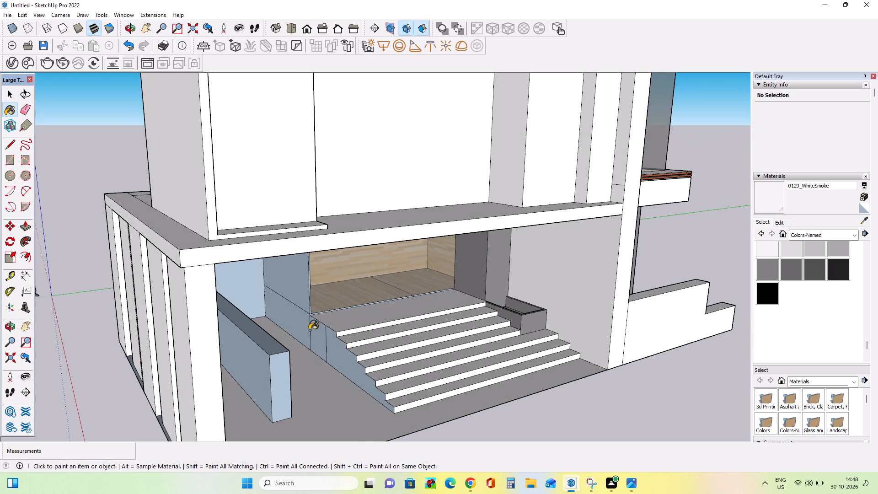
{"action": "middle_click_drag", "start_coordinate": [301, 325], "coordinate": [348, 295]}
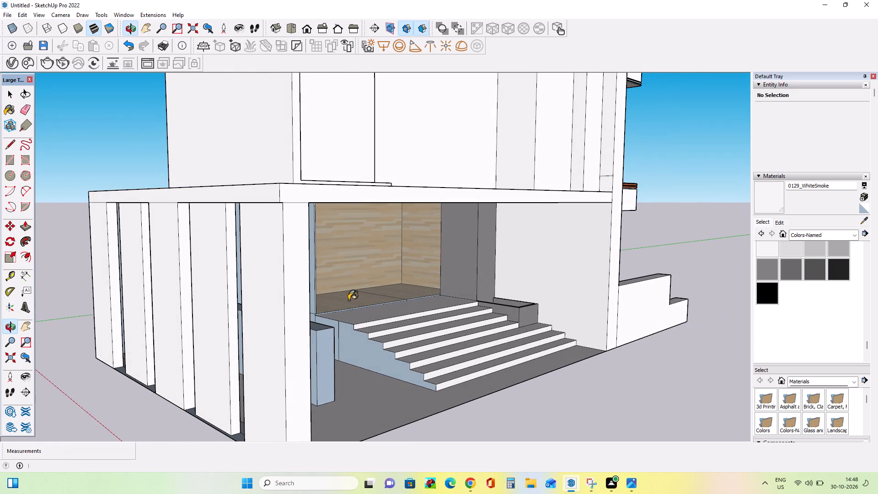
{"action": "middle_click_drag", "start_coordinate": [278, 355], "coordinate": [179, 391]}
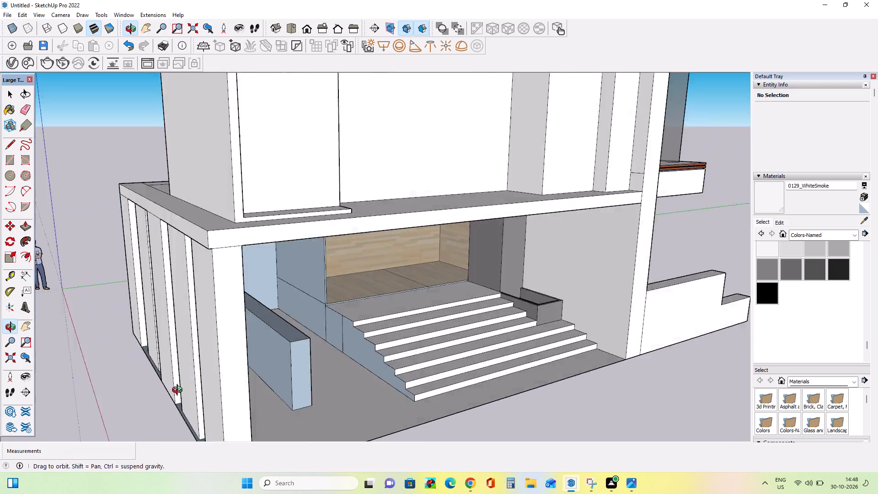
{"action": "middle_click_drag", "start_coordinate": [179, 391], "coordinate": [163, 362]}
{"action": "scroll", "coordinate": [256, 341], "scroll_direction": "up", "scroll_amount": 3}
{"action": "left_click", "coordinate": [269, 346]}
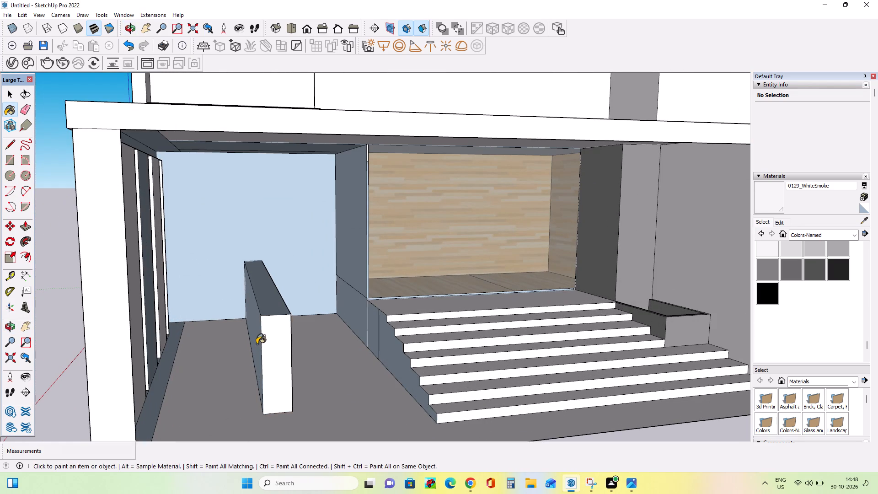
{"action": "left_click", "coordinate": [257, 344]}
{"action": "left_click", "coordinate": [272, 308]}
Paint the porch's back wall, the adjoining side wall and the faces along the stairs' flank with 0129_WhiteSmoke.
{"action": "middle_click_drag", "start_coordinate": [301, 343], "coordinate": [306, 333]}
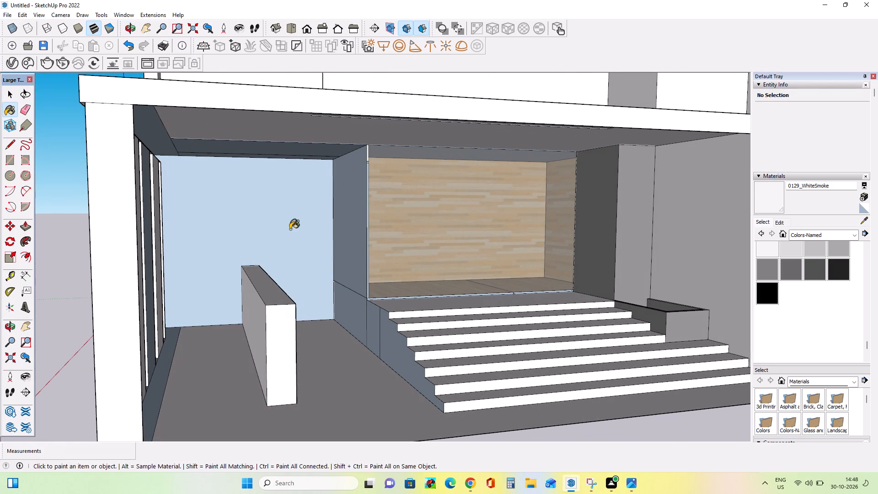
{"action": "left_click", "coordinate": [290, 229]}
{"action": "left_click", "coordinate": [335, 223]}
{"action": "left_click", "coordinate": [350, 307]}
{"action": "left_click", "coordinate": [368, 325]}
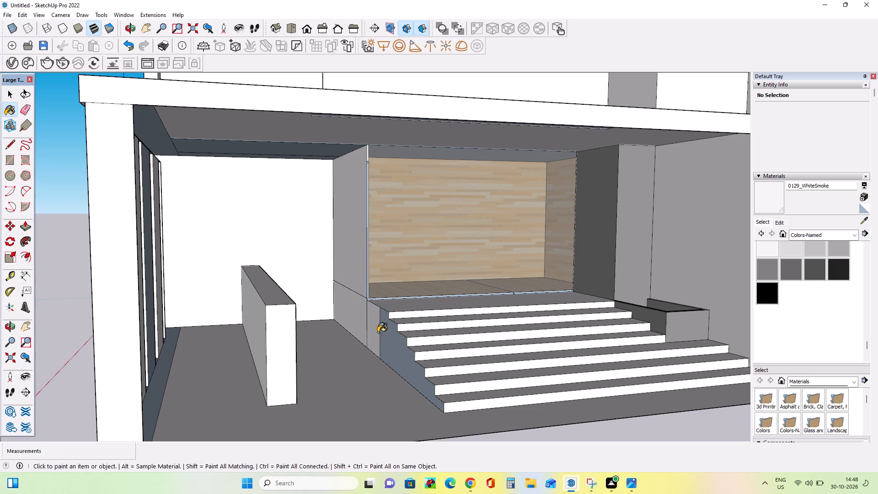
{"action": "left_click", "coordinate": [391, 342]}
Examine the painted entrance and the whole front facade up to the roof caps from several angles.
{"action": "middle_click_drag", "start_coordinate": [296, 363], "coordinate": [315, 391]}
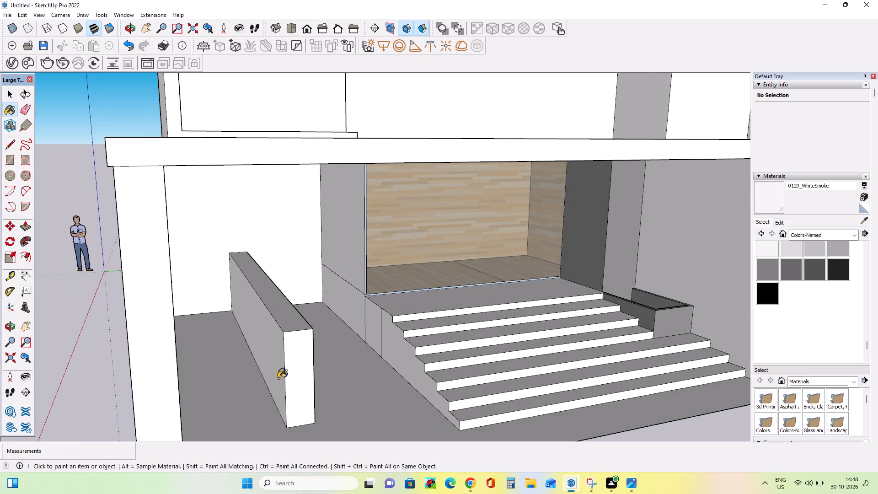
{"action": "scroll", "coordinate": [247, 350], "scroll_direction": "down", "scroll_amount": 2}
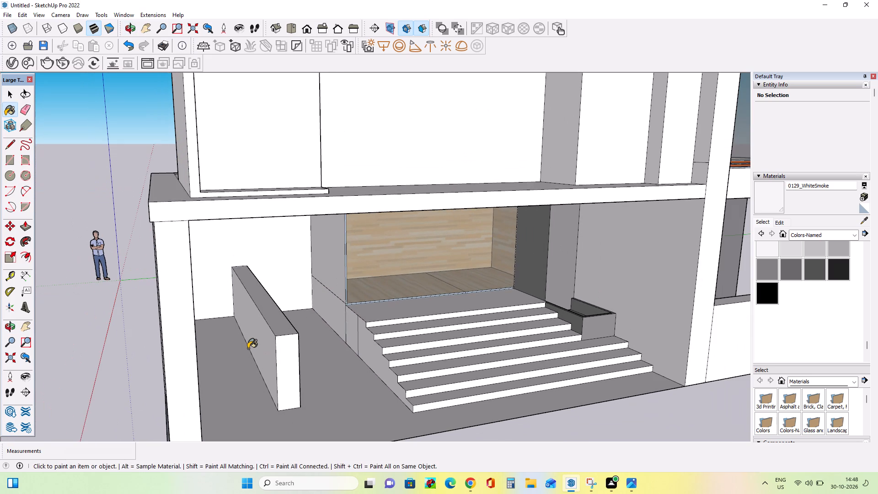
{"action": "scroll", "coordinate": [274, 339], "scroll_direction": "down", "scroll_amount": 3}
{"action": "scroll", "coordinate": [346, 308], "scroll_direction": "down", "scroll_amount": 14}
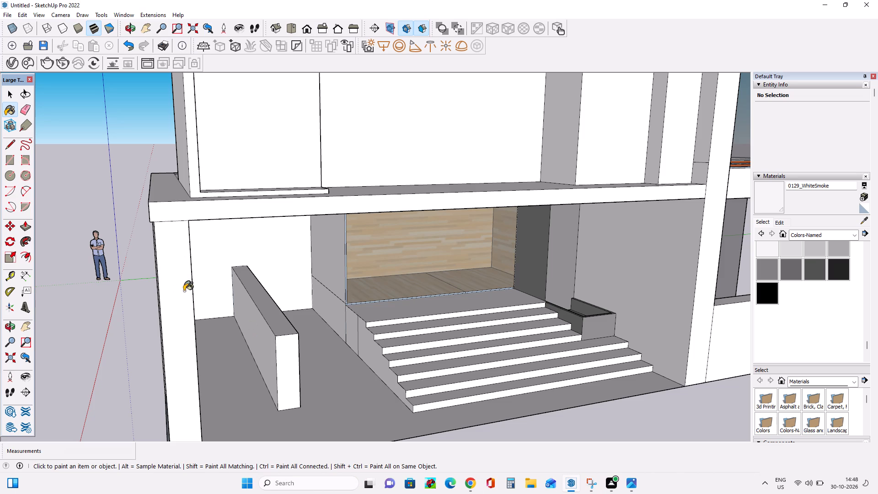
{"action": "scroll", "coordinate": [168, 319], "scroll_direction": "down", "scroll_amount": 4}
{"action": "scroll", "coordinate": [248, 262], "scroll_direction": "down", "scroll_amount": 4}
{"action": "scroll", "coordinate": [91, 270], "scroll_direction": "down", "scroll_amount": 4}
{"action": "scroll", "coordinate": [350, 330], "scroll_direction": "up", "scroll_amount": 2}
{"action": "scroll", "coordinate": [349, 346], "scroll_direction": "down", "scroll_amount": 2}
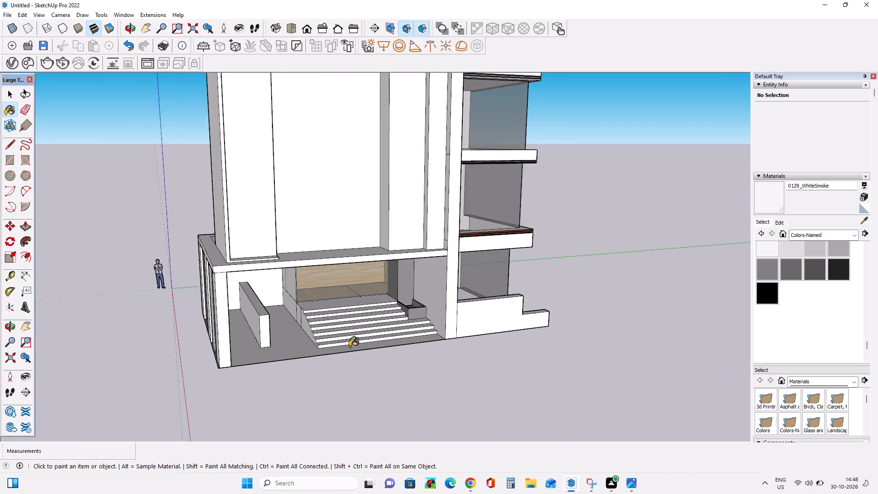
{"action": "scroll", "coordinate": [349, 347], "scroll_direction": "down", "scroll_amount": 3}
{"action": "scroll", "coordinate": [335, 408], "scroll_direction": "down", "scroll_amount": 7}
{"action": "scroll", "coordinate": [410, 375], "scroll_direction": "up", "scroll_amount": 8}
{"action": "middle_click_drag", "start_coordinate": [403, 397], "coordinate": [401, 390]}
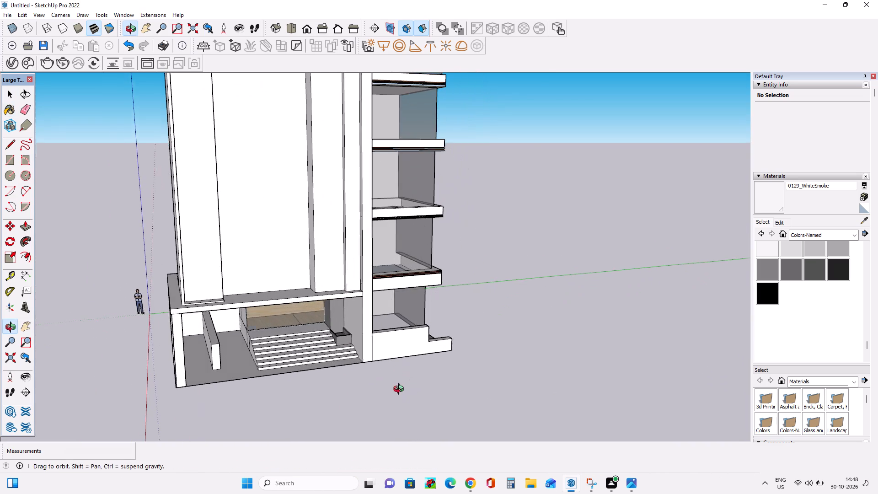
{"action": "middle_click_drag", "start_coordinate": [401, 390], "coordinate": [401, 331]}
{"action": "scroll", "coordinate": [402, 329], "scroll_direction": "down", "scroll_amount": 1}
{"action": "scroll", "coordinate": [351, 322], "scroll_direction": "down", "scroll_amount": 7}
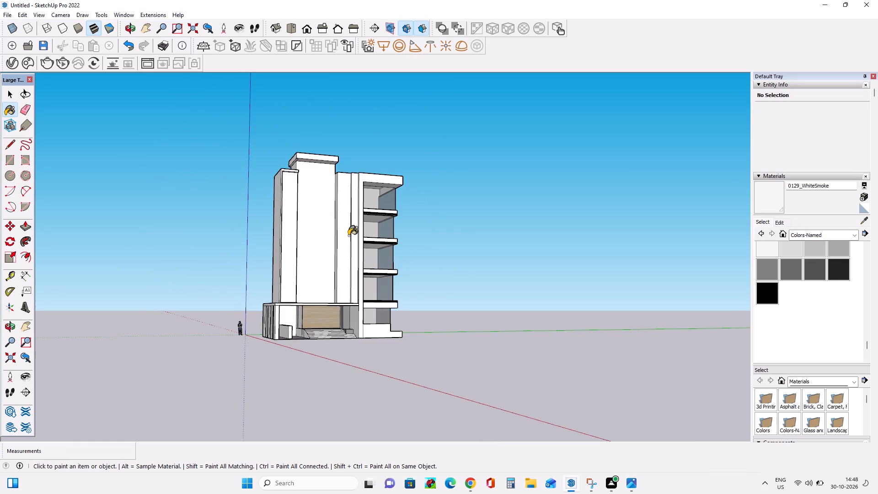
{"action": "scroll", "coordinate": [348, 236], "scroll_direction": "up", "scroll_amount": 3}
{"action": "middle_click_drag", "start_coordinate": [354, 325], "coordinate": [362, 335]}
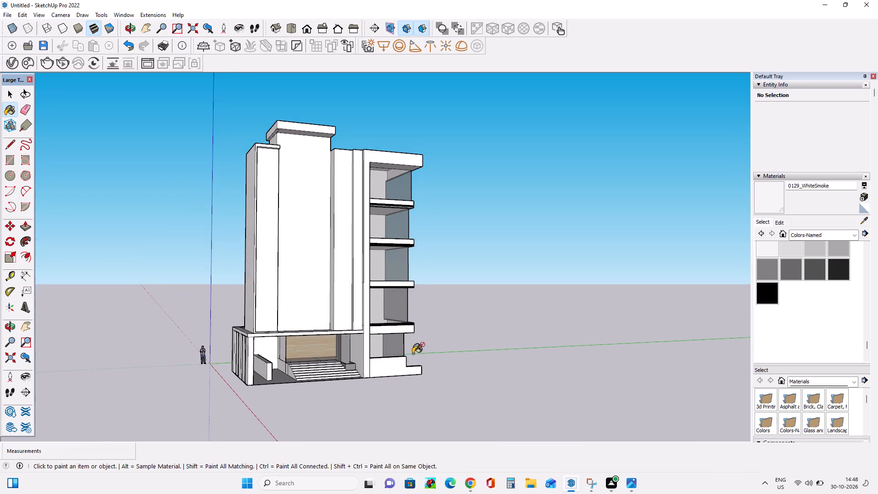
{"action": "scroll", "coordinate": [414, 353], "scroll_direction": "down", "scroll_amount": 2}
{"action": "middle_click_drag", "start_coordinate": [399, 366], "coordinate": [393, 382]}
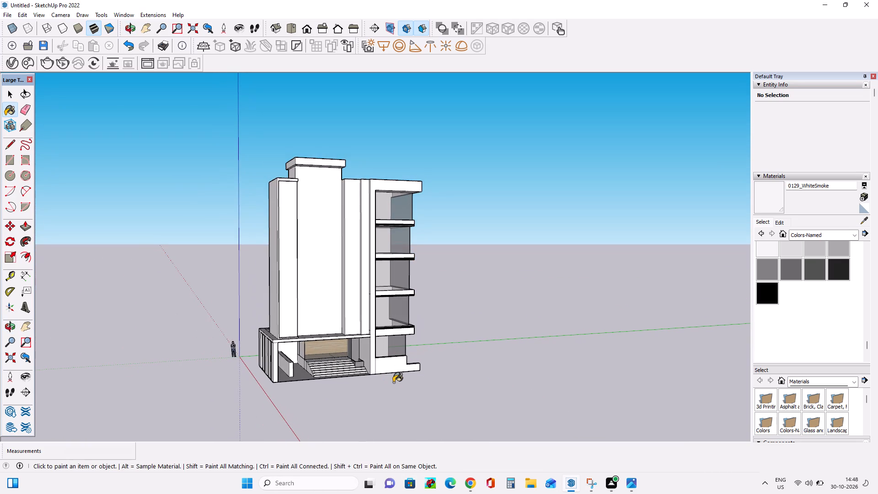
{"action": "middle_click_drag", "start_coordinate": [399, 397], "coordinate": [408, 417]}
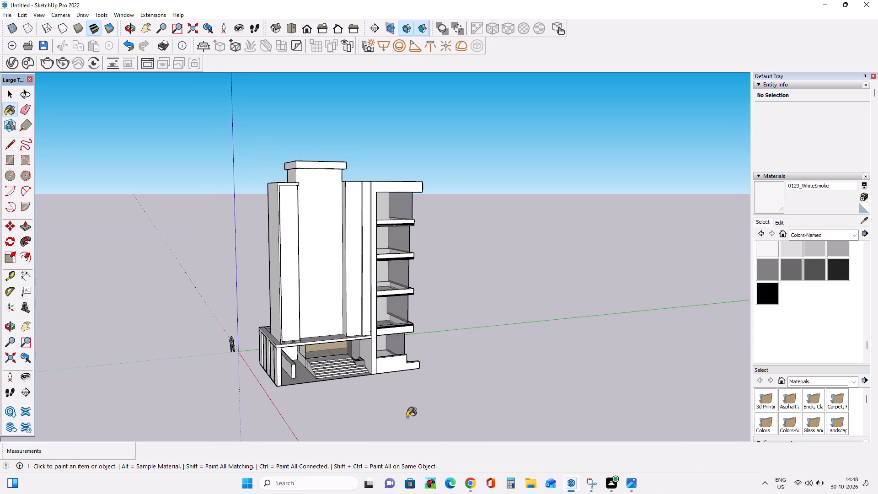
{"action": "middle_click_drag", "start_coordinate": [405, 417], "coordinate": [321, 401]}
{"action": "scroll", "coordinate": [321, 316], "scroll_direction": "up", "scroll_amount": 5}
{"action": "middle_click_drag", "start_coordinate": [321, 314], "coordinate": [322, 341]}
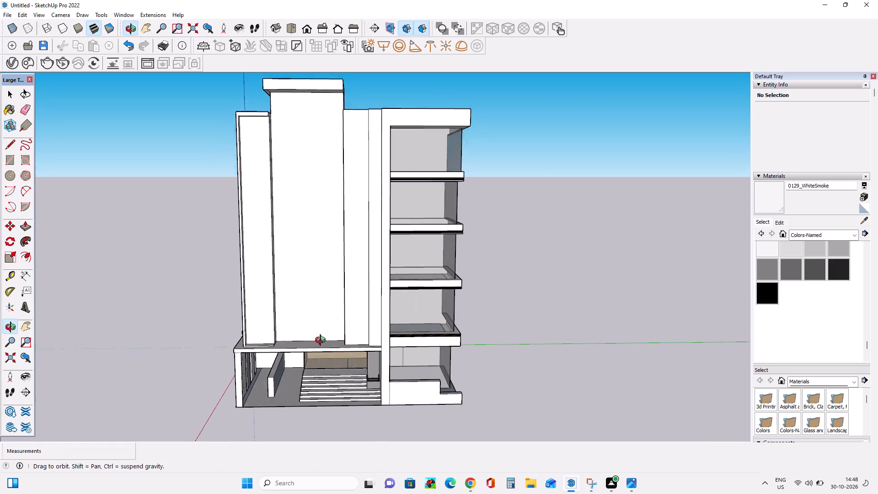
{"action": "middle_click_drag", "start_coordinate": [322, 341], "coordinate": [323, 343]}
{"action": "middle_click_drag", "start_coordinate": [322, 343], "coordinate": [329, 359]}
{"action": "scroll", "coordinate": [328, 355], "scroll_direction": "down", "scroll_amount": 4}
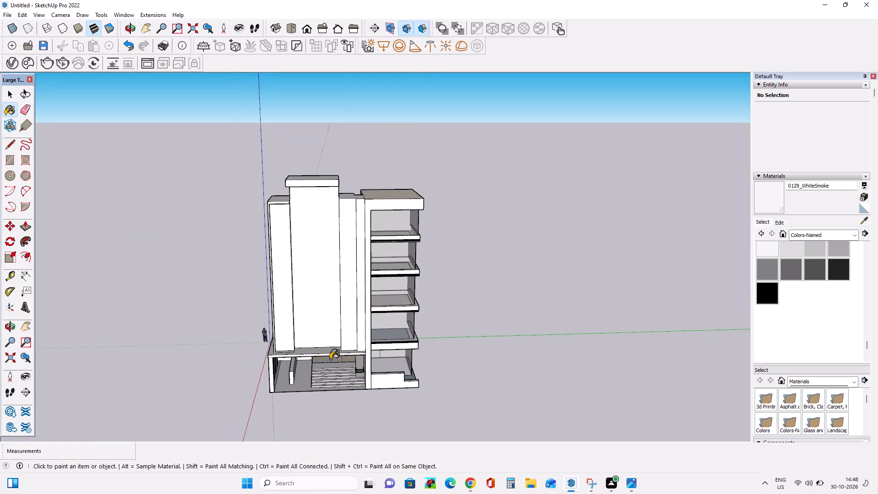
{"action": "middle_click_drag", "start_coordinate": [330, 359], "coordinate": [336, 341]}
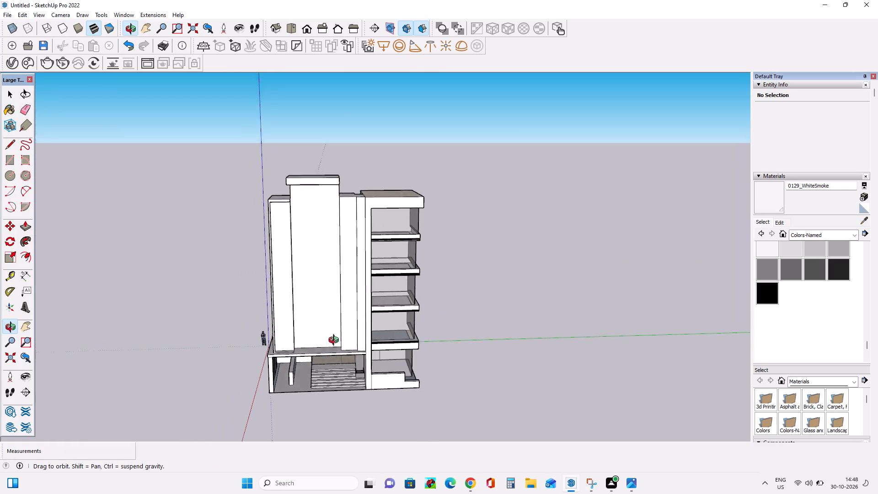
{"action": "middle_click_drag", "start_coordinate": [336, 341], "coordinate": [343, 328]}
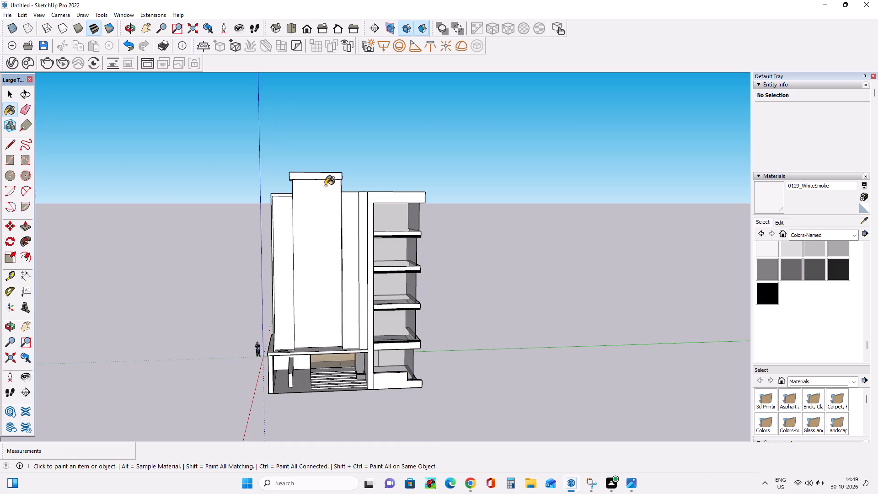
{"action": "scroll", "coordinate": [321, 187], "scroll_direction": "up", "scroll_amount": 5}
{"action": "middle_click_drag", "start_coordinate": [330, 295], "coordinate": [342, 211]}
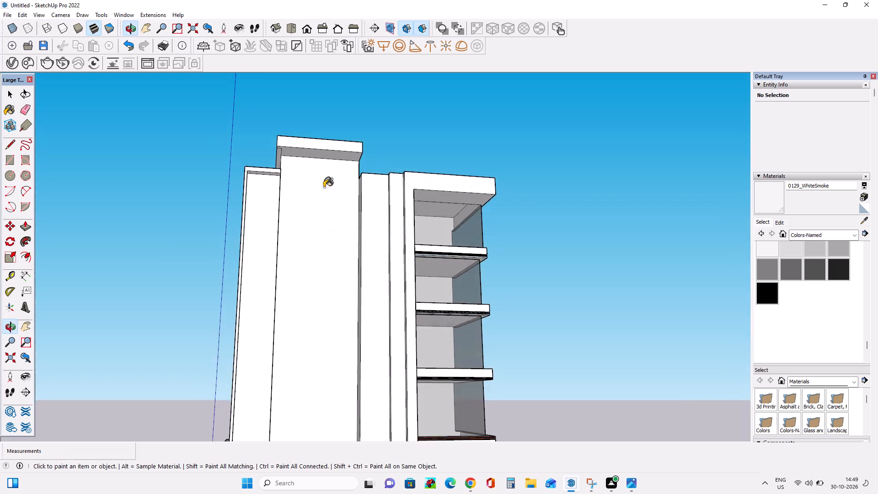
{"action": "scroll", "coordinate": [306, 163], "scroll_direction": "up", "scroll_amount": 3}
{"action": "middle_click_drag", "start_coordinate": [305, 191], "coordinate": [308, 203]}
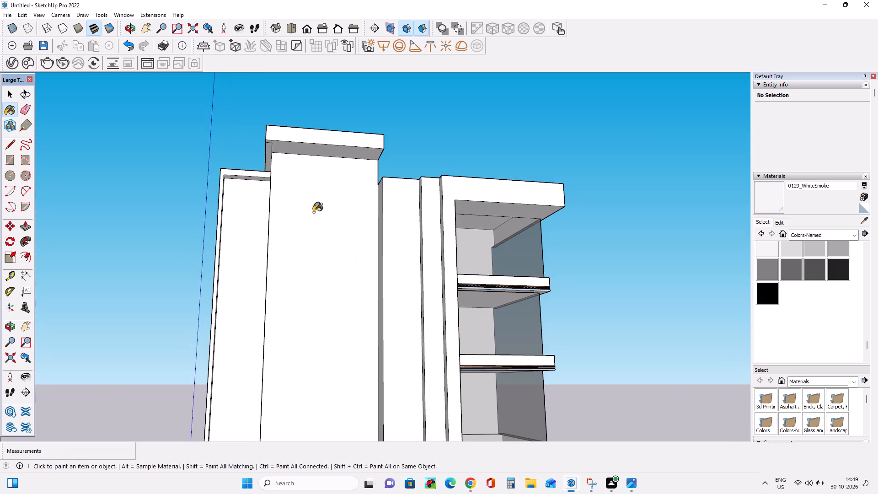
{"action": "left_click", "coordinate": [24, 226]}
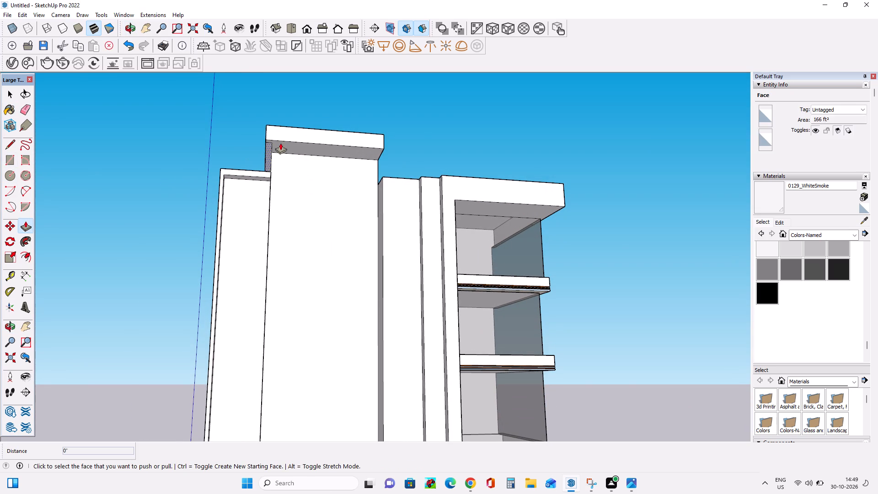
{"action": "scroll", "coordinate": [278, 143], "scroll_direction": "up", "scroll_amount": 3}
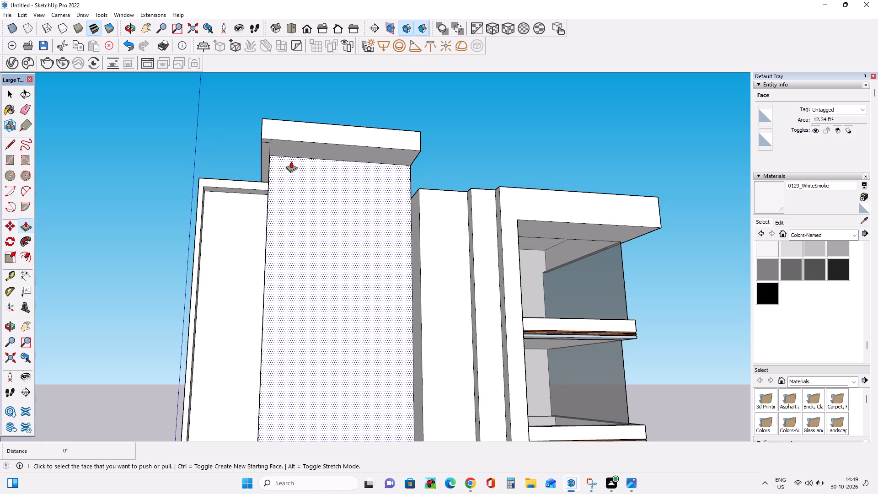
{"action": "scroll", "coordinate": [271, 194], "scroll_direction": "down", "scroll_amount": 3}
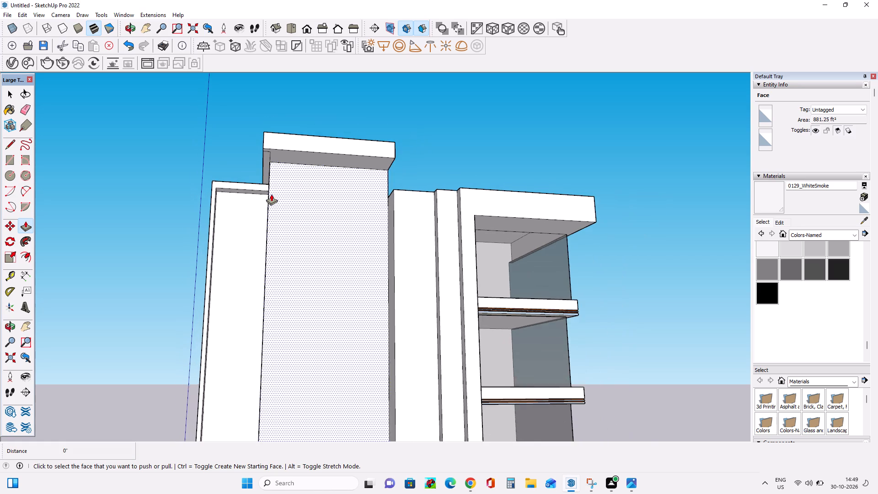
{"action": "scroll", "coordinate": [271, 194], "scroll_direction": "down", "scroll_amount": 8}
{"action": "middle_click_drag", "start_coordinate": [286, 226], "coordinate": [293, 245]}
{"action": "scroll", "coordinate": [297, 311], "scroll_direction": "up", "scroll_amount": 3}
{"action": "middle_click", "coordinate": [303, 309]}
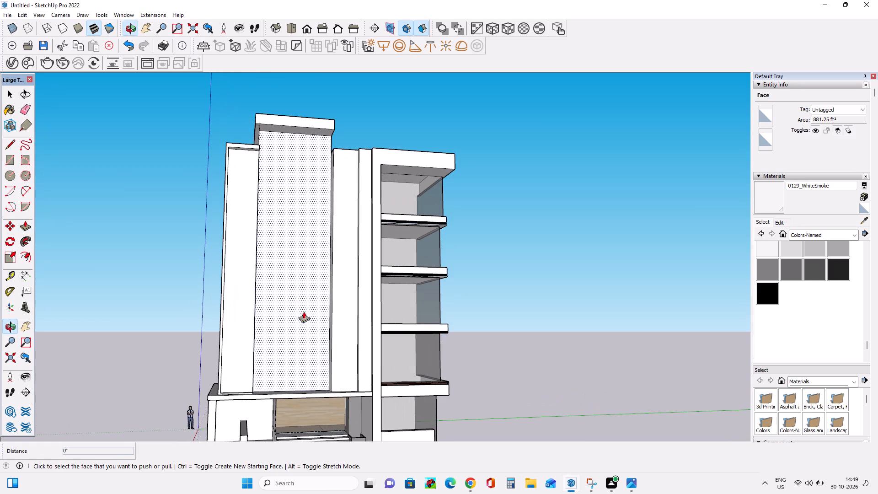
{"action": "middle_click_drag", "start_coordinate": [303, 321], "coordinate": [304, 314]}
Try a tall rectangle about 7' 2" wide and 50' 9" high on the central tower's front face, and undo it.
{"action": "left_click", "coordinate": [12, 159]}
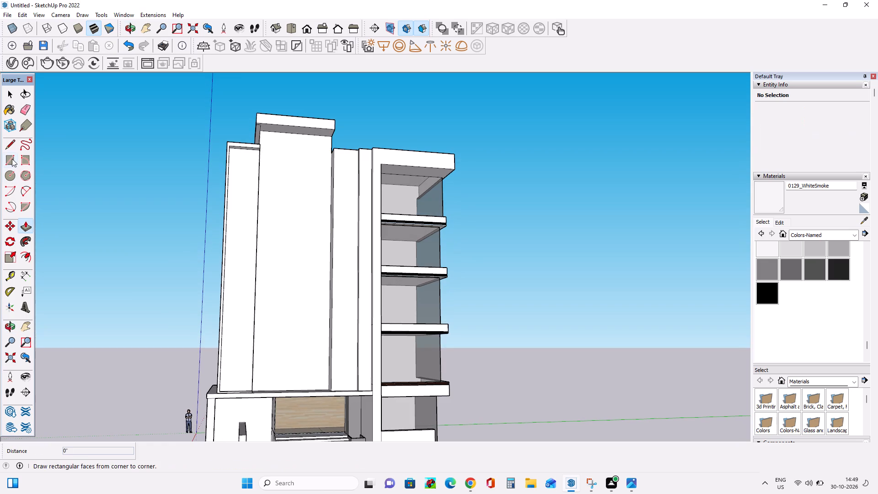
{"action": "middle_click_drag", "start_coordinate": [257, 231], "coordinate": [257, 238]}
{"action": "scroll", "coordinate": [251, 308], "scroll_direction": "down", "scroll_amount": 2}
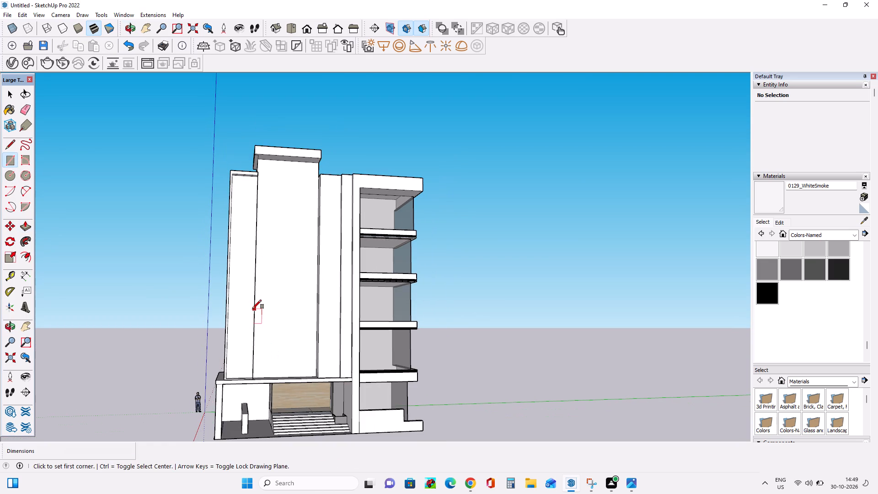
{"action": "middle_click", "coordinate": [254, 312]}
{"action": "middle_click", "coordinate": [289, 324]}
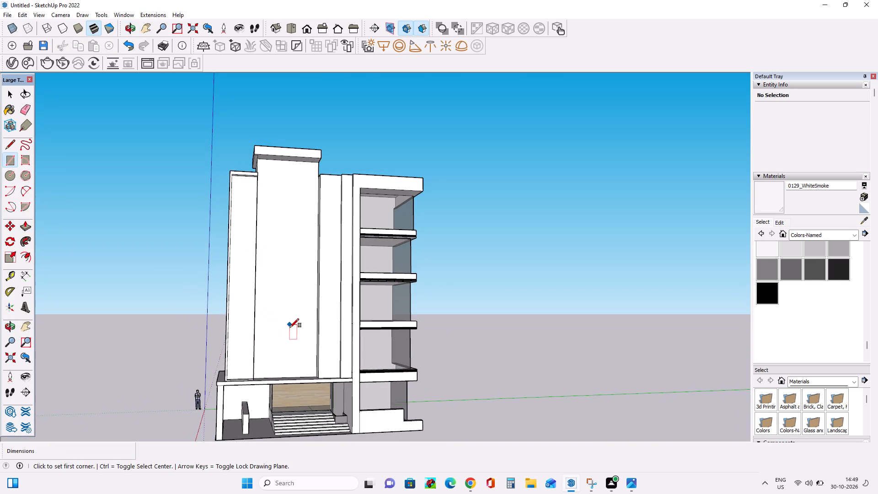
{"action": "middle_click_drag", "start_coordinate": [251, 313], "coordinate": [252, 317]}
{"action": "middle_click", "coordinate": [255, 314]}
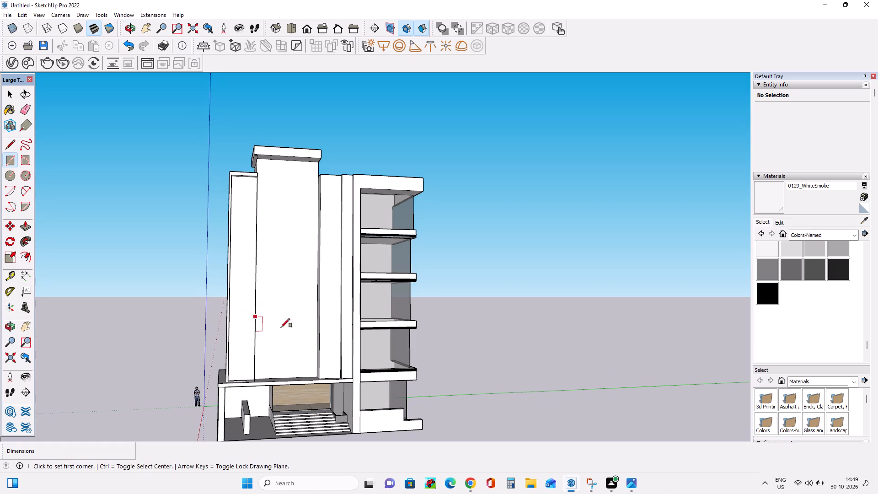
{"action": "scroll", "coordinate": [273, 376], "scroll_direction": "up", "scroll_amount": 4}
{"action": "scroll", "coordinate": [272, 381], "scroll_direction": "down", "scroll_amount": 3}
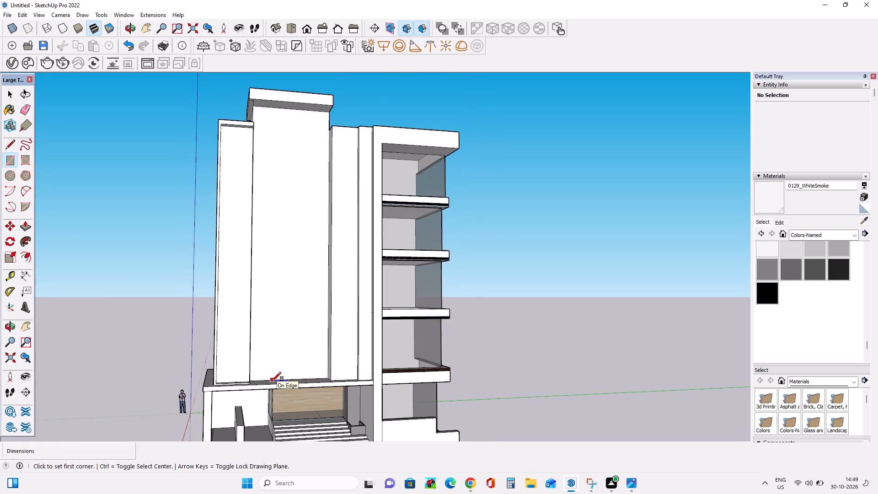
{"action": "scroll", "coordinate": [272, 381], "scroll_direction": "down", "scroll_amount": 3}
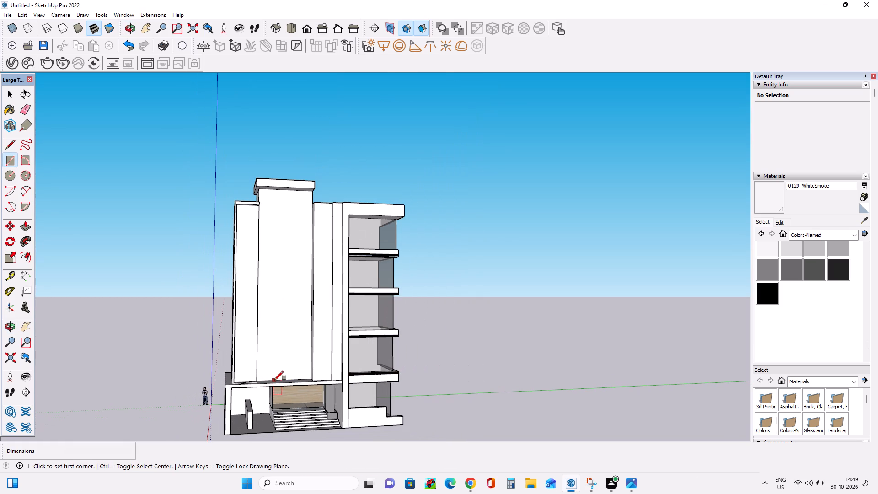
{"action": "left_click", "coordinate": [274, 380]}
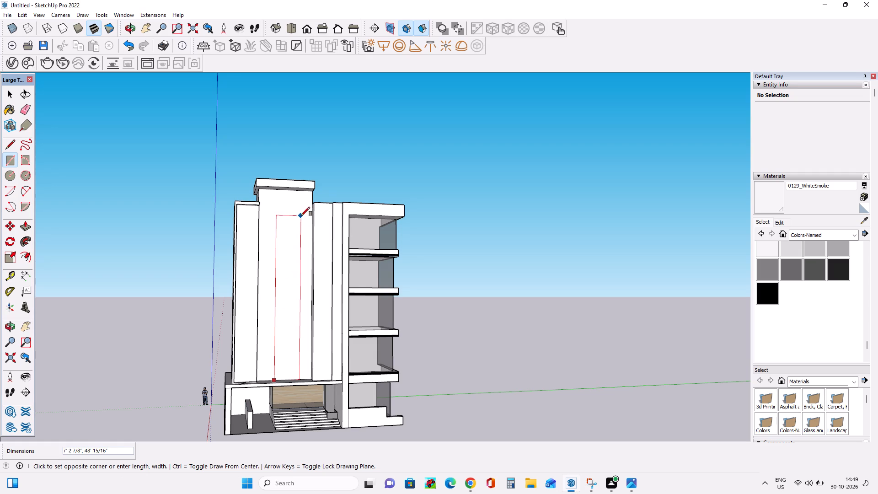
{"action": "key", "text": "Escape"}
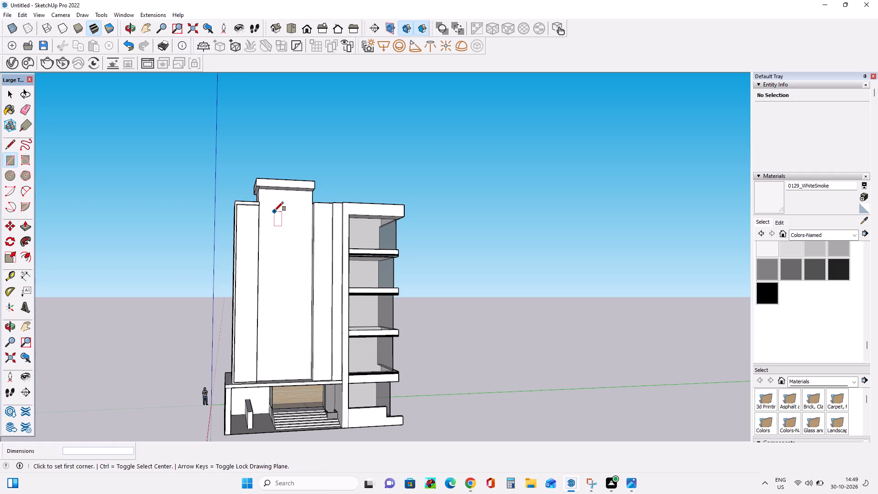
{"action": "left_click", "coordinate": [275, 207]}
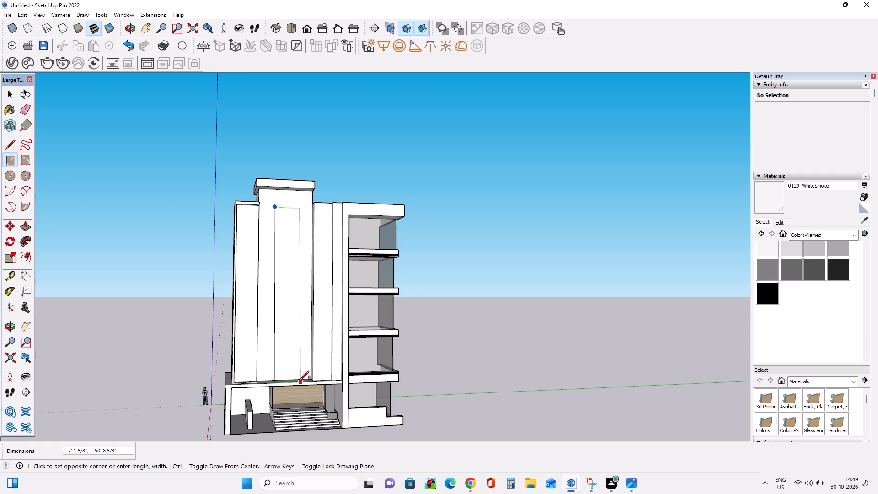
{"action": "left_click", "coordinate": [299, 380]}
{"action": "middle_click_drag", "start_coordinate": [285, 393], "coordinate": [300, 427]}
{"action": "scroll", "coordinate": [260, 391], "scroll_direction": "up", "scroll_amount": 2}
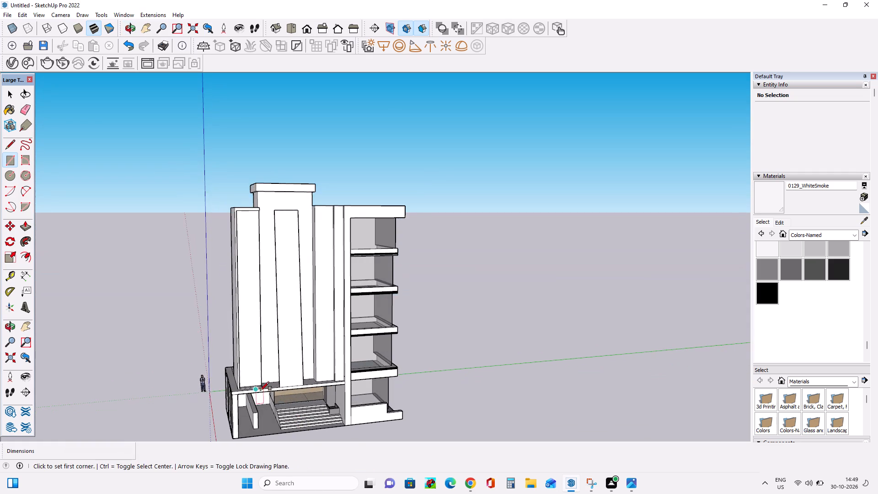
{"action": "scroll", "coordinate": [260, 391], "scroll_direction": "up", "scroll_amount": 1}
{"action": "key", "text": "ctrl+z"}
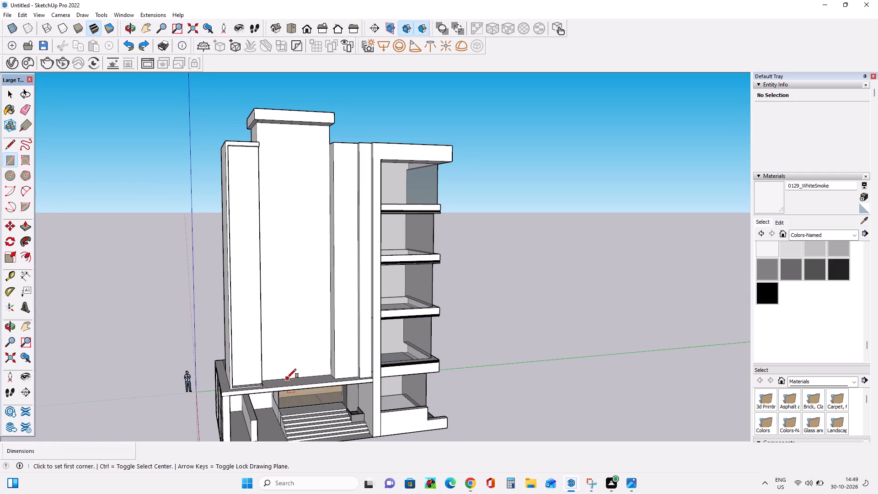
Draw a tall centred rectangle about 50' 10" high on the central tower's front face, reaching down to its base edge.
{"action": "left_click", "coordinate": [284, 376]}
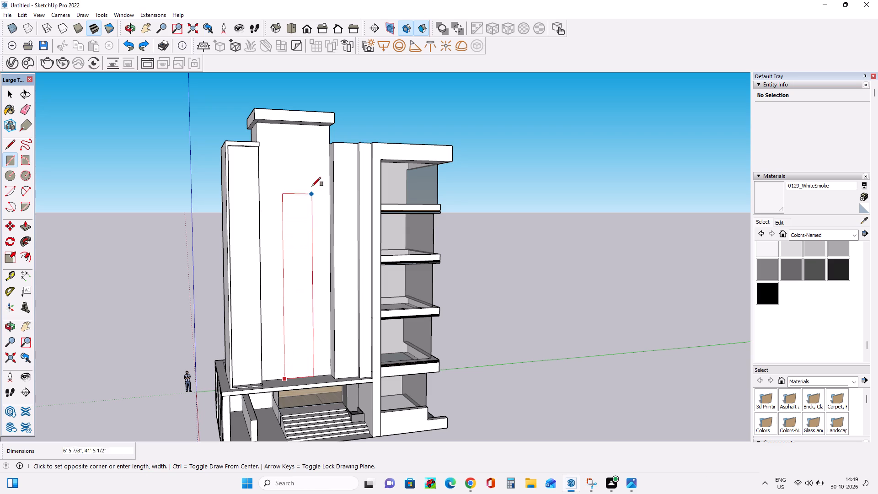
{"action": "key", "text": "Escape"}
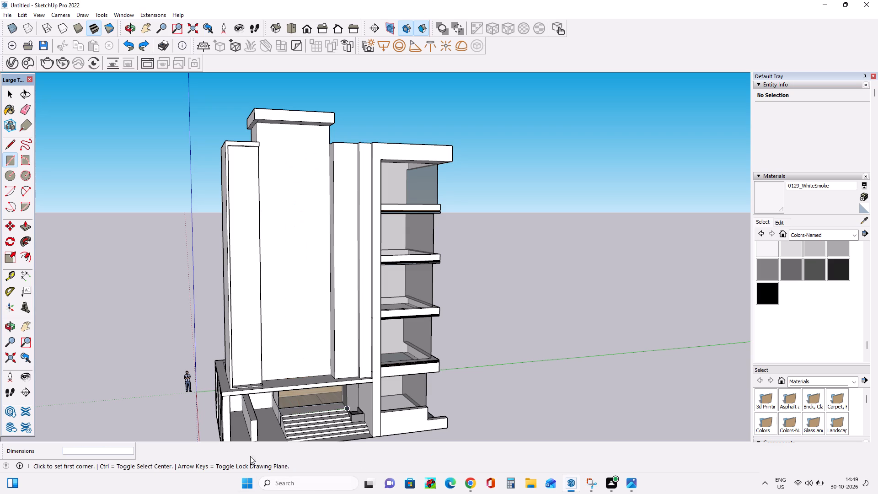
{"action": "middle_click_drag", "start_coordinate": [262, 478], "coordinate": [244, 448]}
{"action": "middle_click_drag", "start_coordinate": [258, 444], "coordinate": [238, 423]}
{"action": "middle_click_drag", "start_coordinate": [162, 352], "coordinate": [149, 334]}
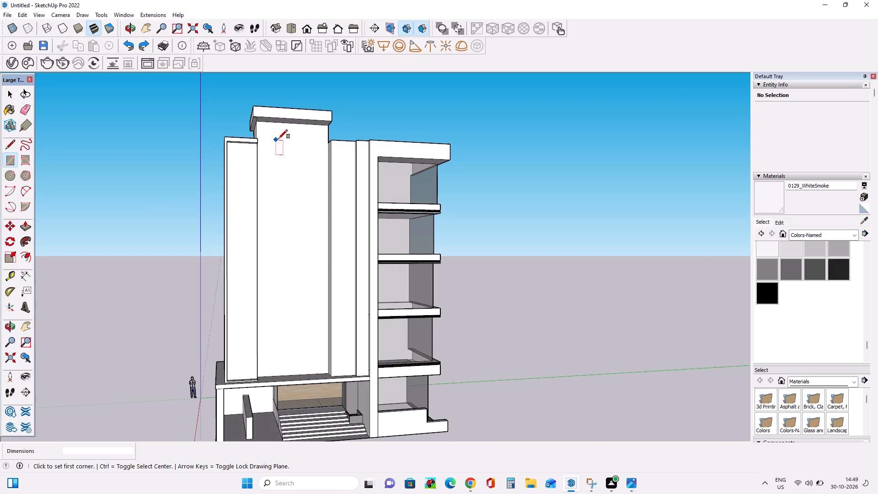
{"action": "left_click", "coordinate": [276, 145]}
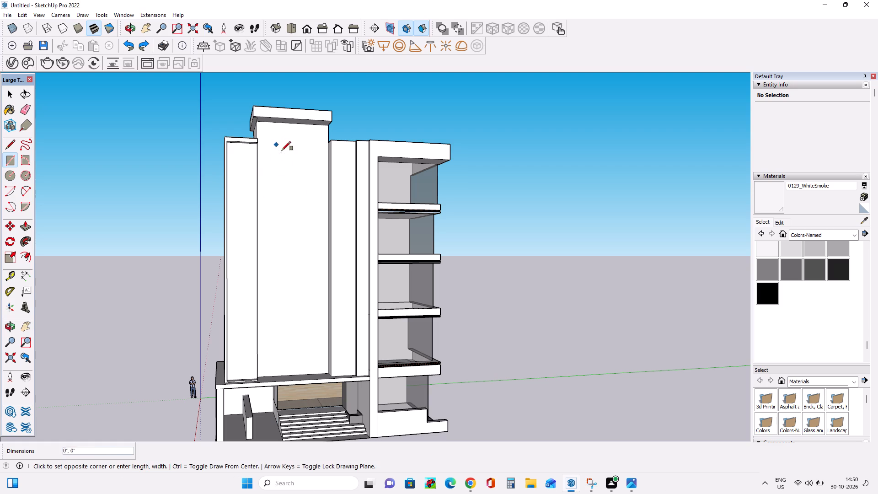
{"action": "left_click", "coordinate": [311, 375]}
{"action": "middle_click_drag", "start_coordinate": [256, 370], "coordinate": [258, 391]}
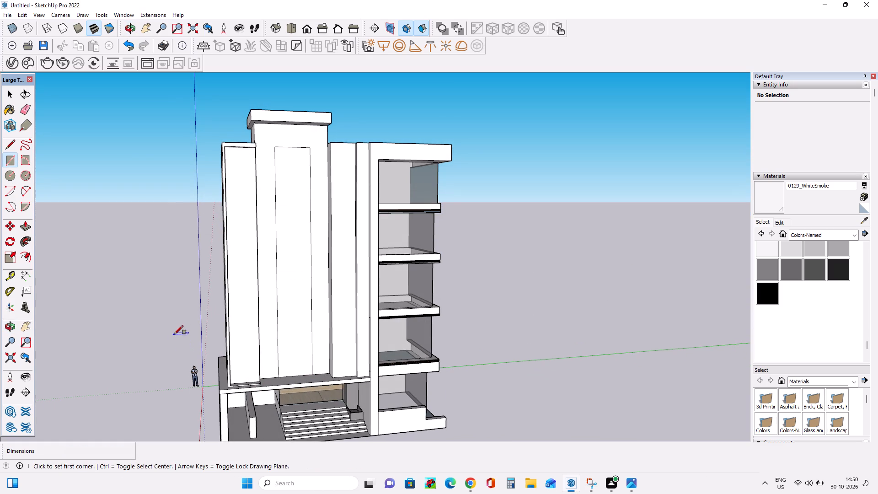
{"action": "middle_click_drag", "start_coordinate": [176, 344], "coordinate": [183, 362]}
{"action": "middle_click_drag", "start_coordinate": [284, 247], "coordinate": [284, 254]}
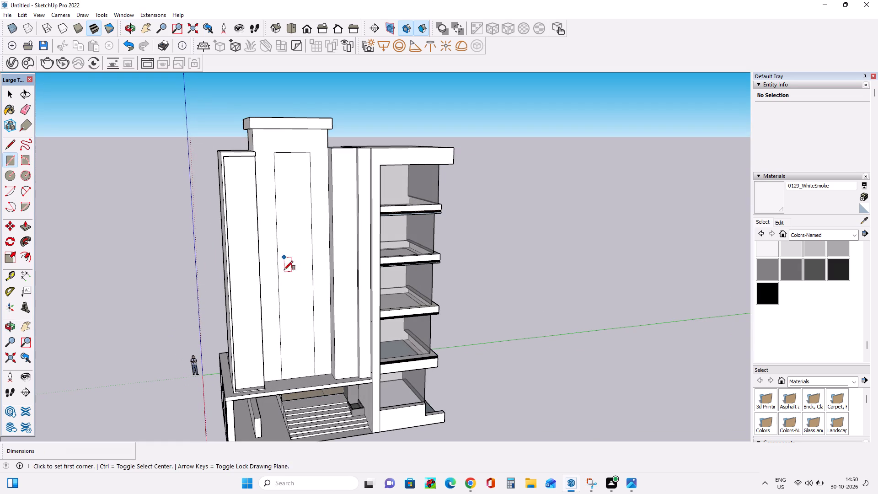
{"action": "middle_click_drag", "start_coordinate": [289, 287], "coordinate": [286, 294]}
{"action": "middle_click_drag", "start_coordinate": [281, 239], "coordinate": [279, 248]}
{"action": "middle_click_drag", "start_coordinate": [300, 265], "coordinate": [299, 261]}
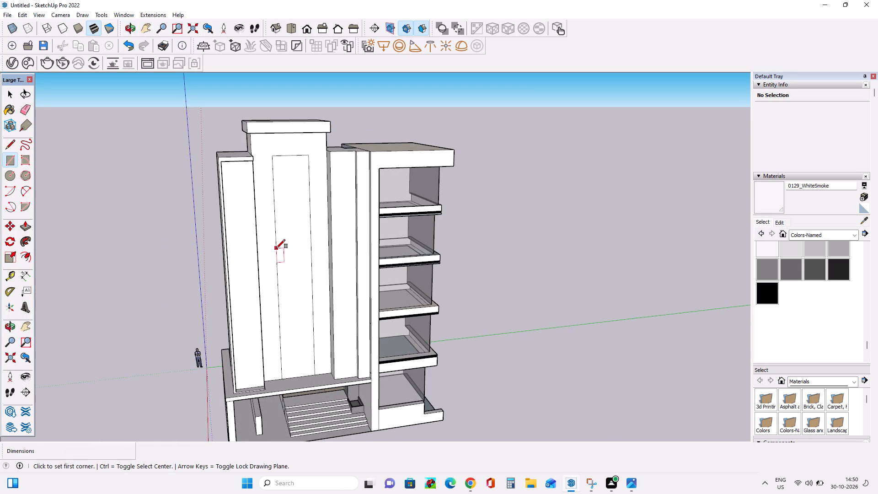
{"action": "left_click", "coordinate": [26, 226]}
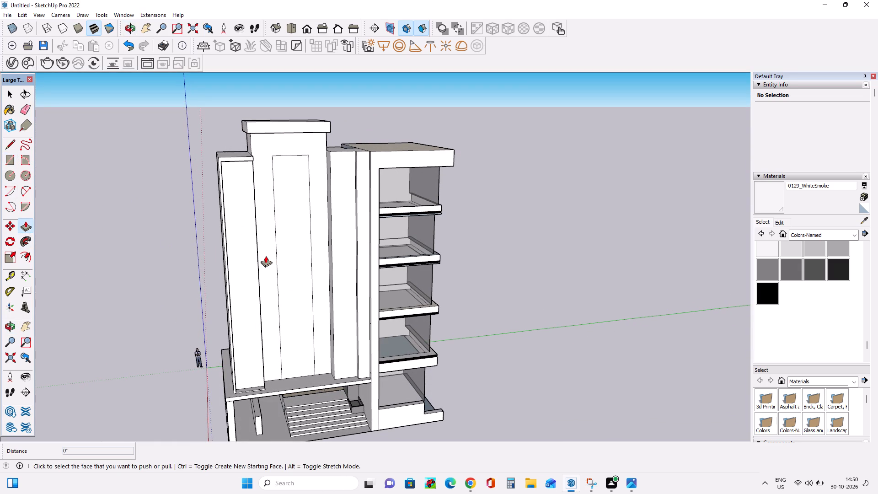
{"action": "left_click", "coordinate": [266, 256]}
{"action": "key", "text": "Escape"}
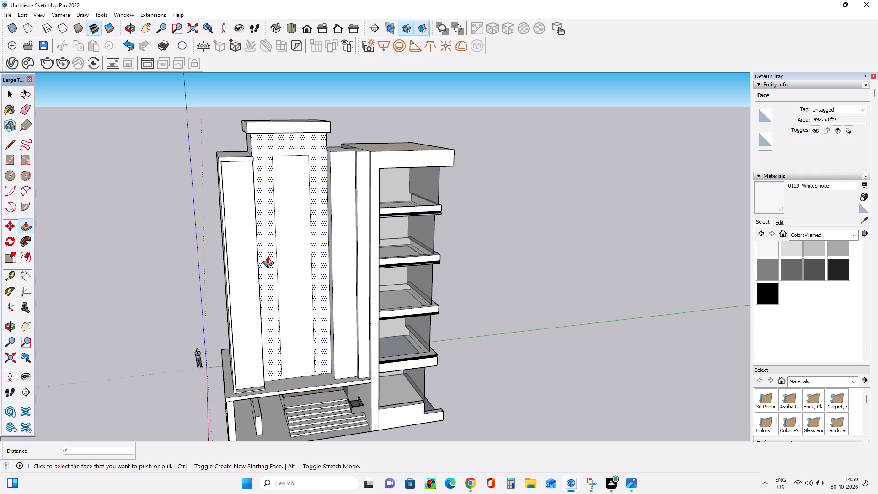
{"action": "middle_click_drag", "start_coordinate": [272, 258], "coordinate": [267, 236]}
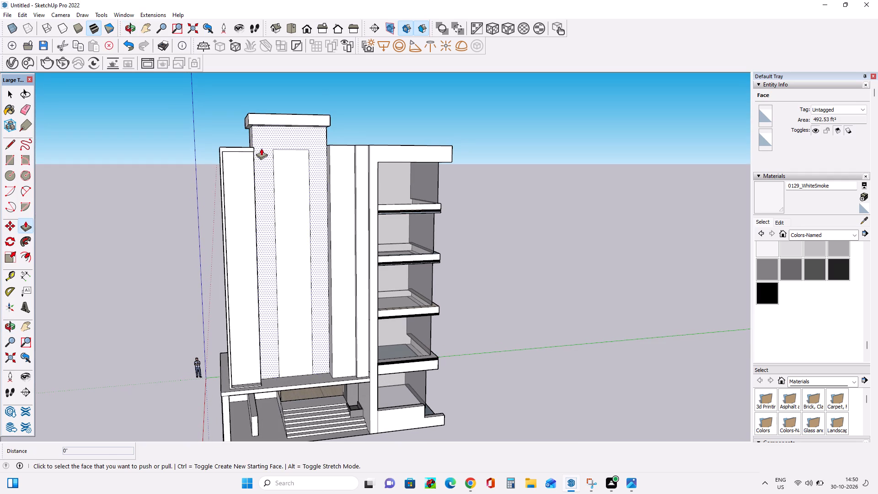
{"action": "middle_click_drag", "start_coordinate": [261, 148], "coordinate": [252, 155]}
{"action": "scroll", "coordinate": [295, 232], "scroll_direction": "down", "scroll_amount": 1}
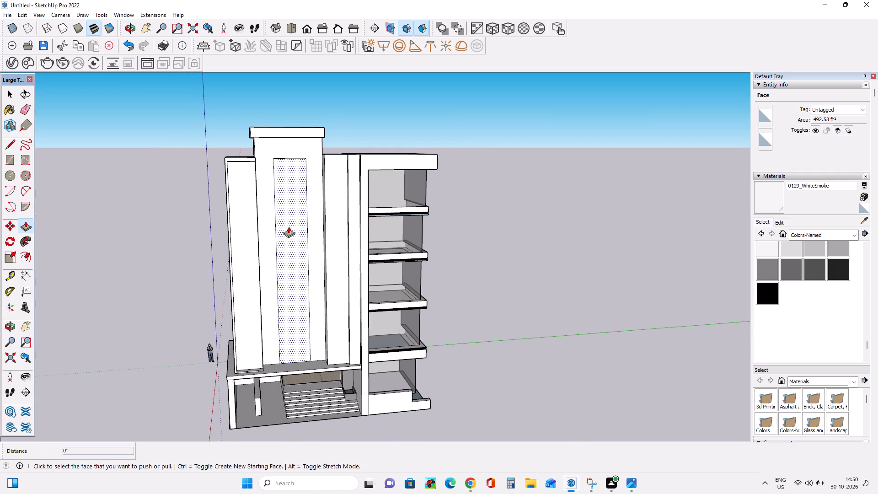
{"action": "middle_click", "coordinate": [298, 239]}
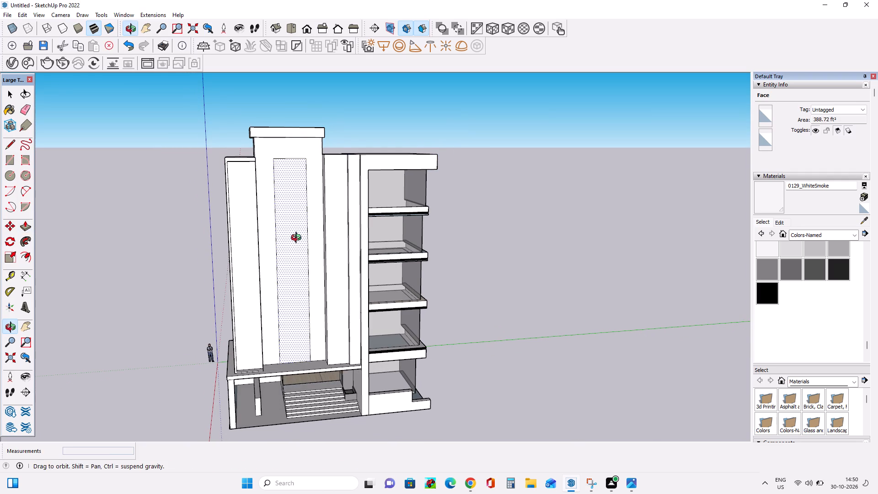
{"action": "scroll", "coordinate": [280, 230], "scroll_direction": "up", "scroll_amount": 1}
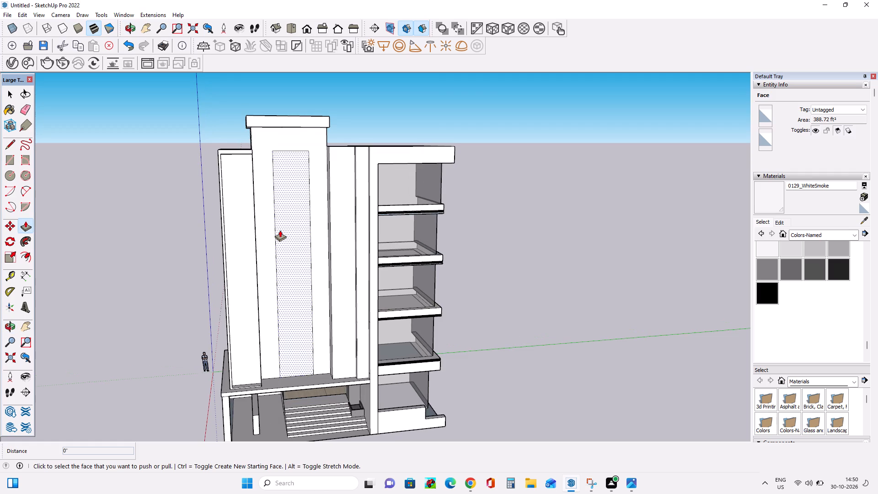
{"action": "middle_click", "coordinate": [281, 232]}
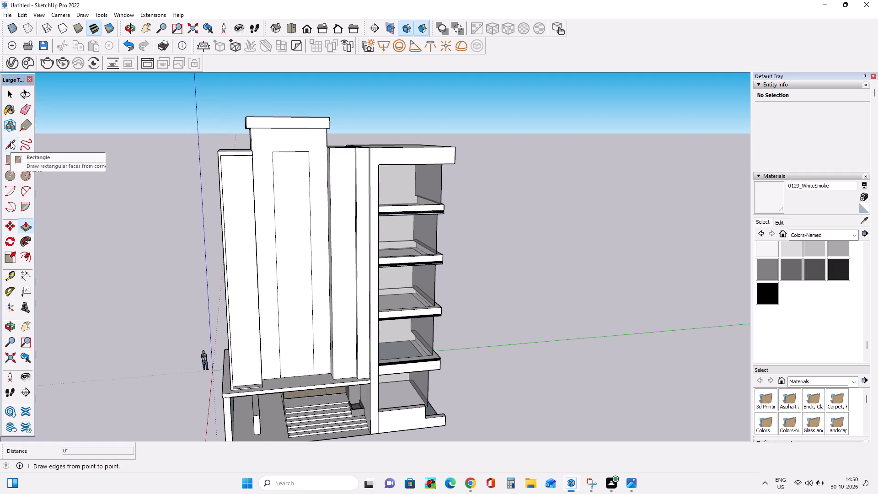
Draw horizontal lines from both top corners of the tall rectangle out to the central tower's side edges.
{"action": "left_click", "coordinate": [11, 141]}
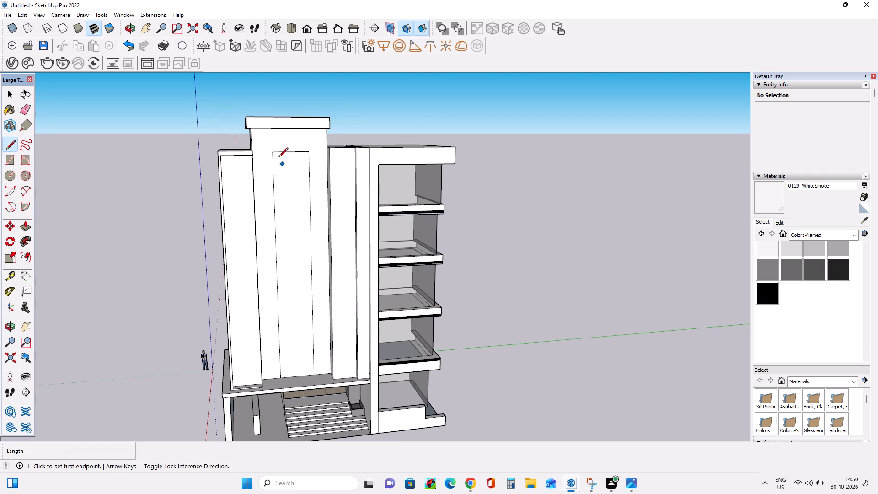
{"action": "scroll", "coordinate": [272, 151], "scroll_direction": "up", "scroll_amount": 6}
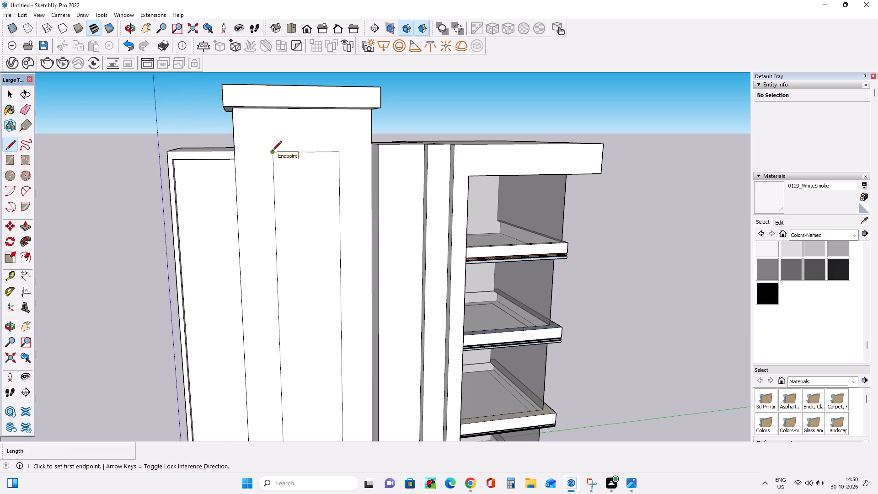
{"action": "left_click", "coordinate": [272, 151]}
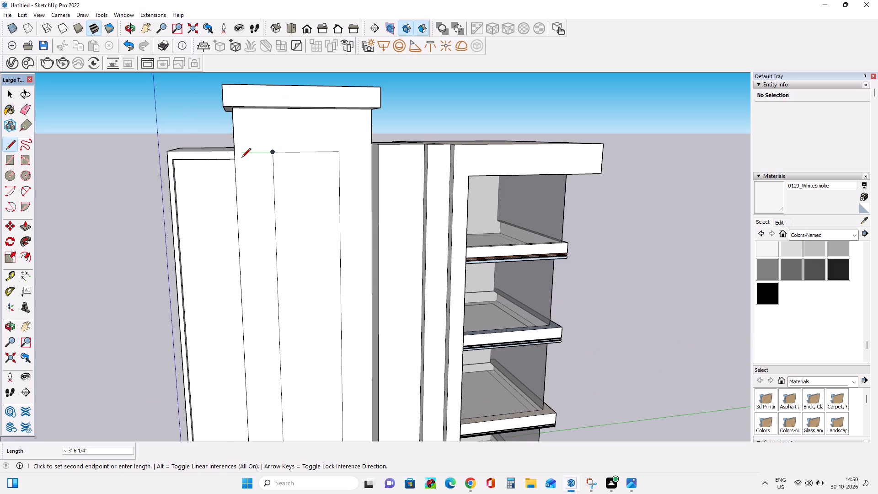
{"action": "scroll", "coordinate": [239, 157], "scroll_direction": "up", "scroll_amount": 3}
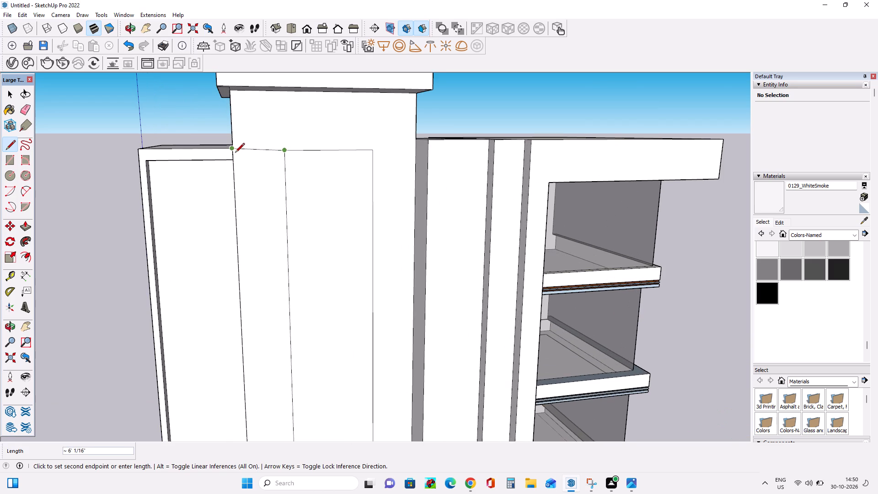
{"action": "scroll", "coordinate": [236, 156], "scroll_direction": "up", "scroll_amount": 6}
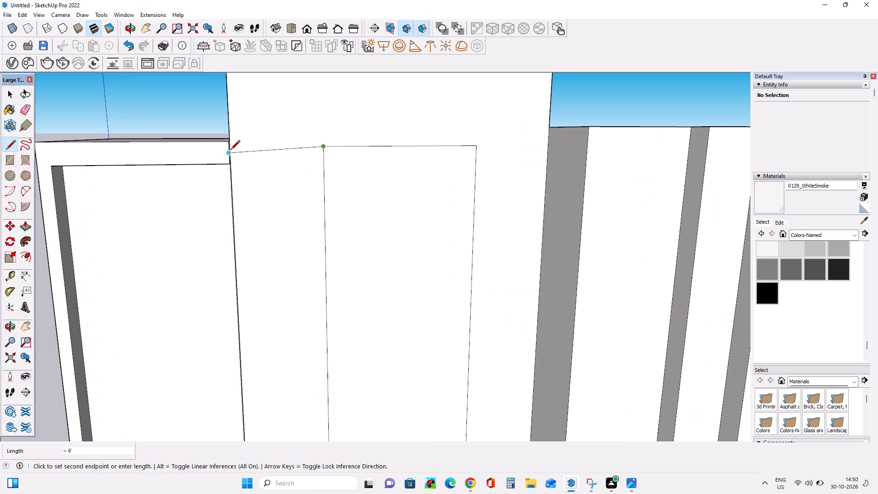
{"action": "middle_click_drag", "start_coordinate": [232, 144], "coordinate": [170, 184]}
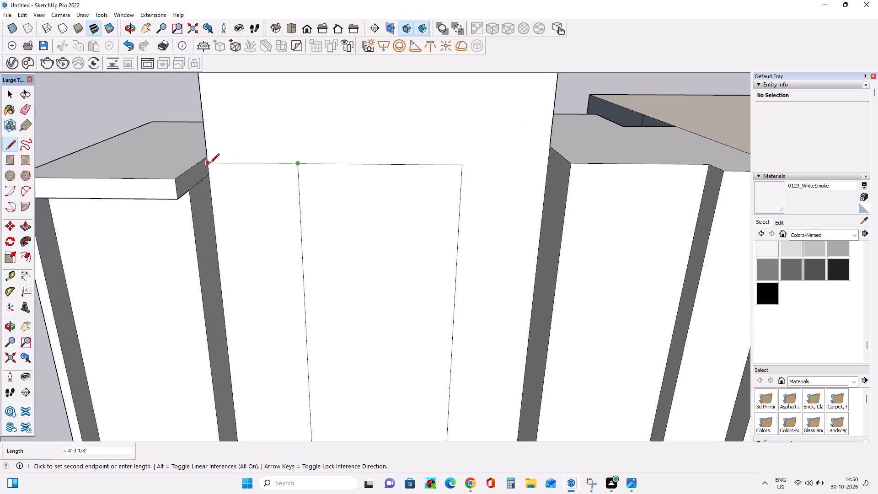
{"action": "left_click", "coordinate": [210, 164]}
{"action": "left_click", "coordinate": [460, 166]}
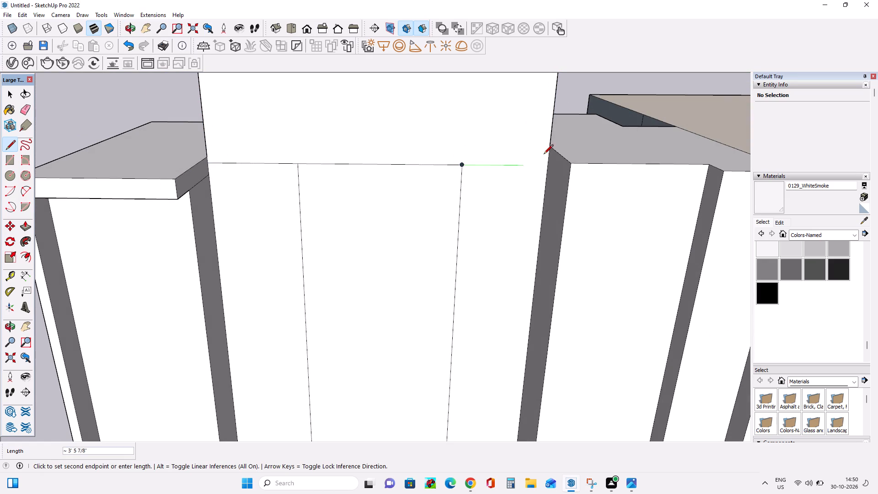
{"action": "left_click", "coordinate": [550, 162]}
{"action": "middle_click_drag", "start_coordinate": [418, 185], "coordinate": [423, 185]}
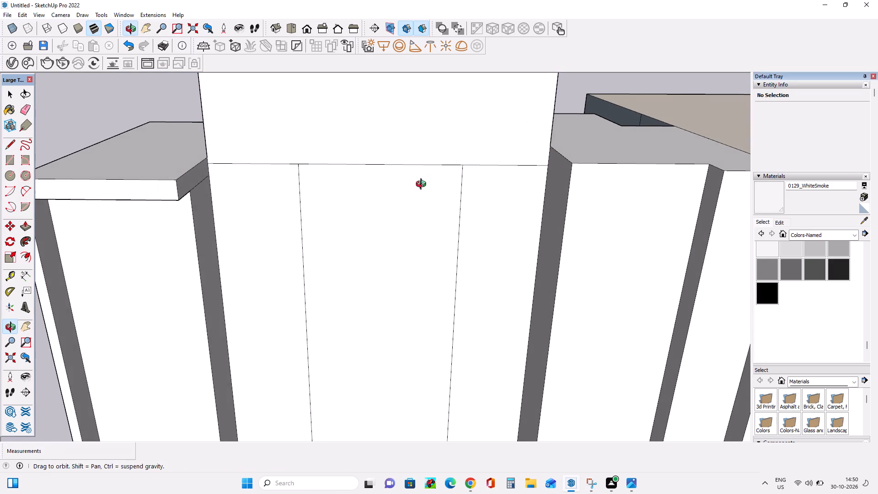
Examine the tall rectangle on the central tower's front face from its top edge to its base.
{"action": "middle_click_drag", "start_coordinate": [423, 185], "coordinate": [428, 186]}
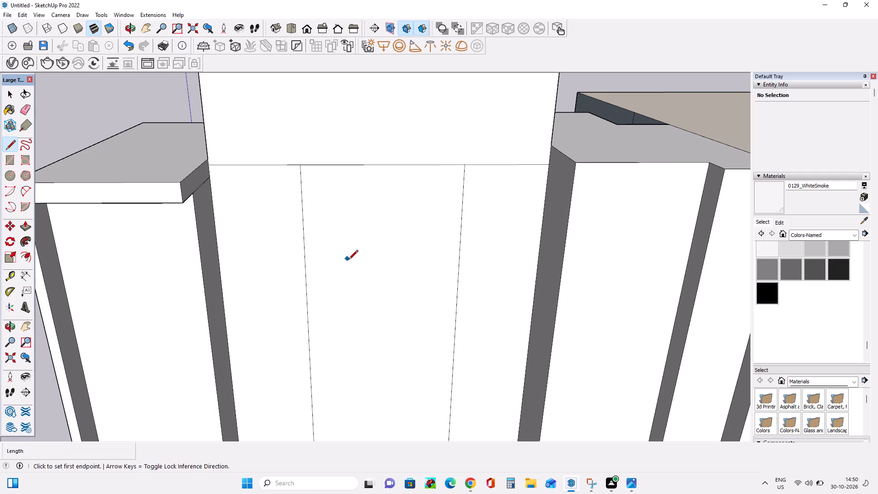
{"action": "middle_click_drag", "start_coordinate": [340, 262], "coordinate": [355, 199]}
{"action": "scroll", "coordinate": [306, 198], "scroll_direction": "down", "scroll_amount": 7}
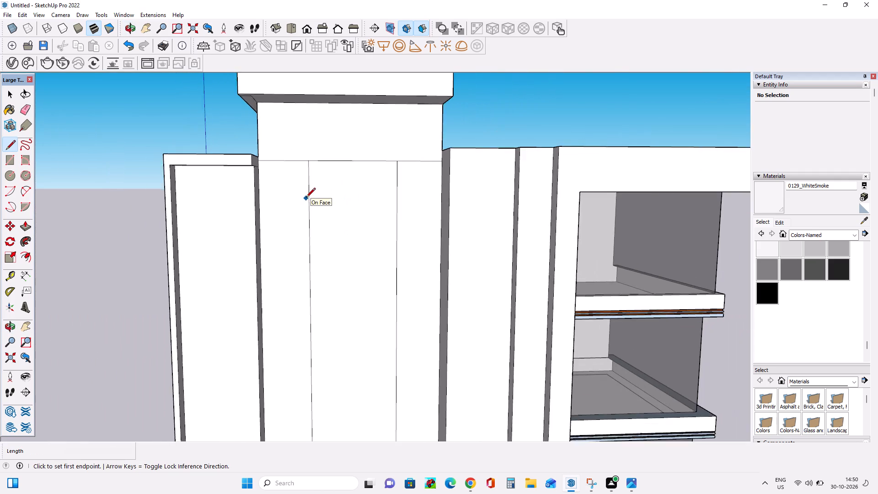
{"action": "scroll", "coordinate": [306, 198], "scroll_direction": "down", "scroll_amount": 12}
{"action": "scroll", "coordinate": [340, 342], "scroll_direction": "up", "scroll_amount": 5}
{"action": "middle_click_drag", "start_coordinate": [340, 342], "coordinate": [347, 340]}
{"action": "scroll", "coordinate": [302, 333], "scroll_direction": "down", "scroll_amount": 3}
{"action": "middle_click_drag", "start_coordinate": [310, 316], "coordinate": [314, 310]}
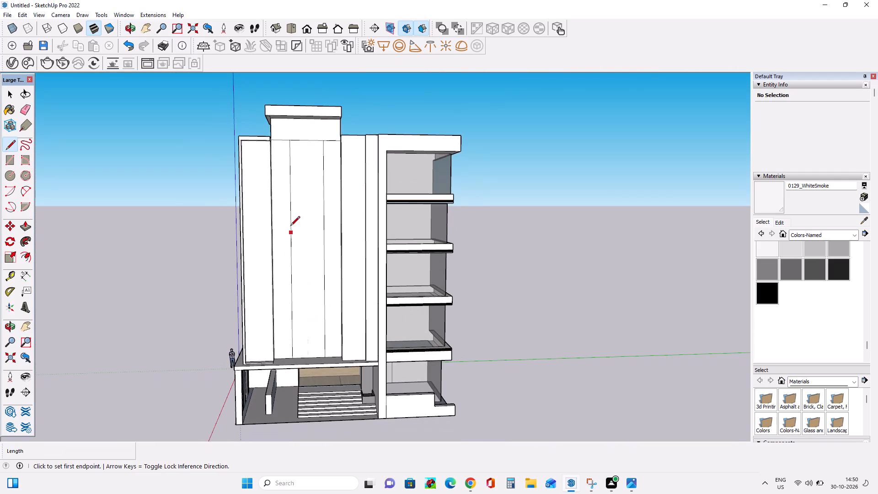
{"action": "middle_click", "coordinate": [296, 316]}
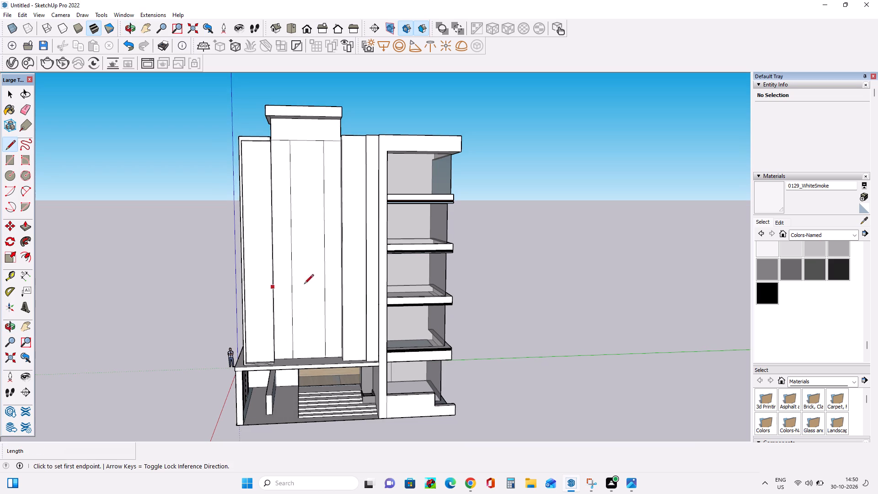
{"action": "middle_click_drag", "start_coordinate": [311, 295], "coordinate": [316, 306]}
{"action": "middle_click_drag", "start_coordinate": [311, 311], "coordinate": [311, 311]}
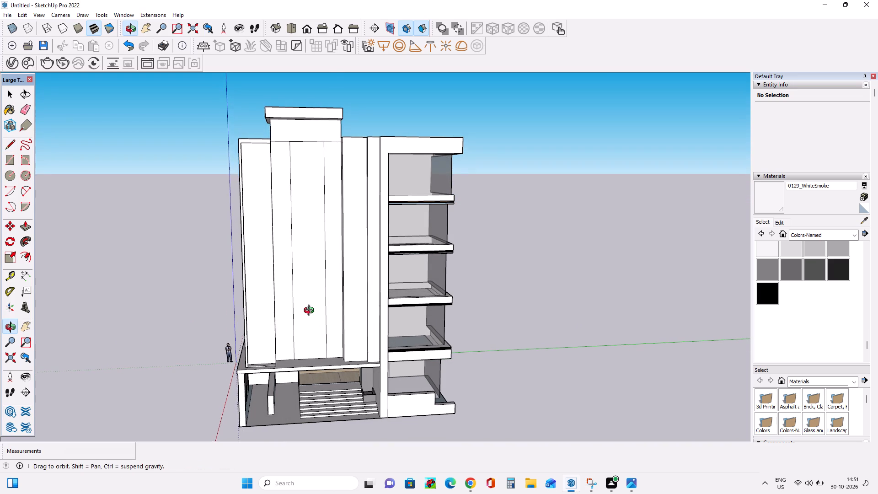
{"action": "middle_click_drag", "start_coordinate": [311, 311], "coordinate": [285, 333]}
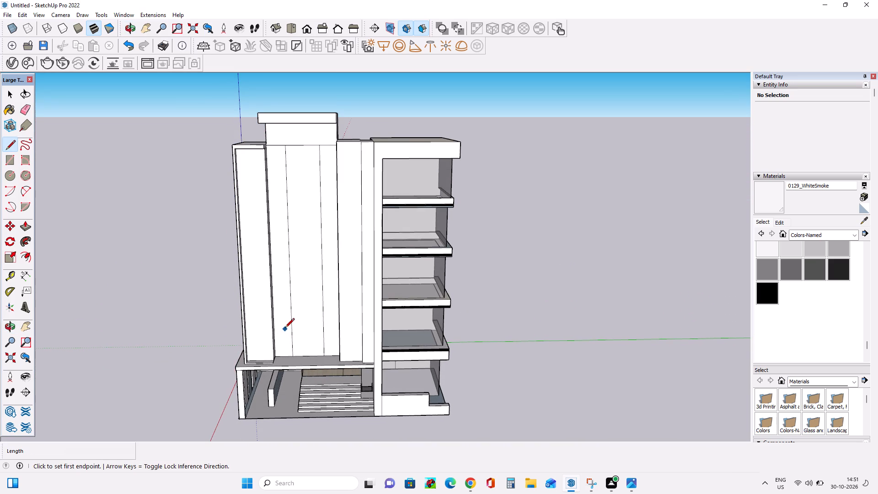
{"action": "middle_click_drag", "start_coordinate": [285, 328], "coordinate": [282, 319]}
Draw two vertical lines about 50' 10" long near the central tower's side edges, from the horizontal line to the base.
{"action": "scroll", "coordinate": [262, 153], "scroll_direction": "up", "scroll_amount": 3}
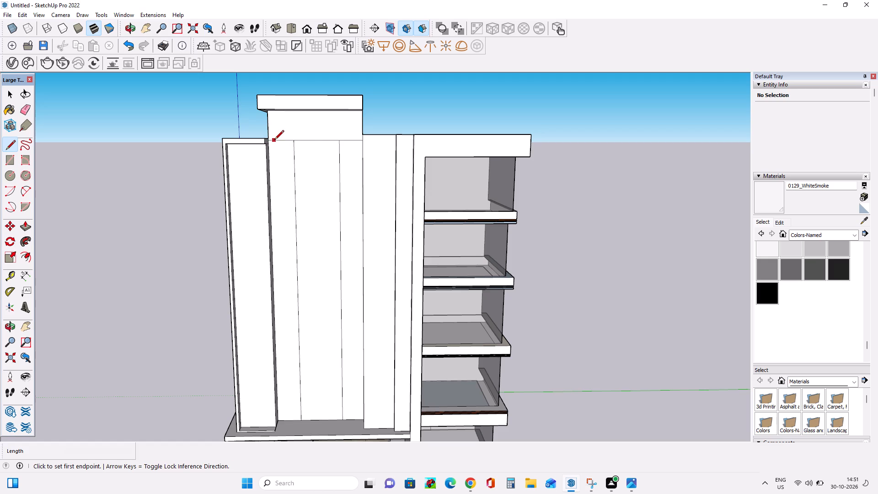
{"action": "left_click", "coordinate": [274, 140]}
{"action": "left_click", "coordinate": [285, 420]}
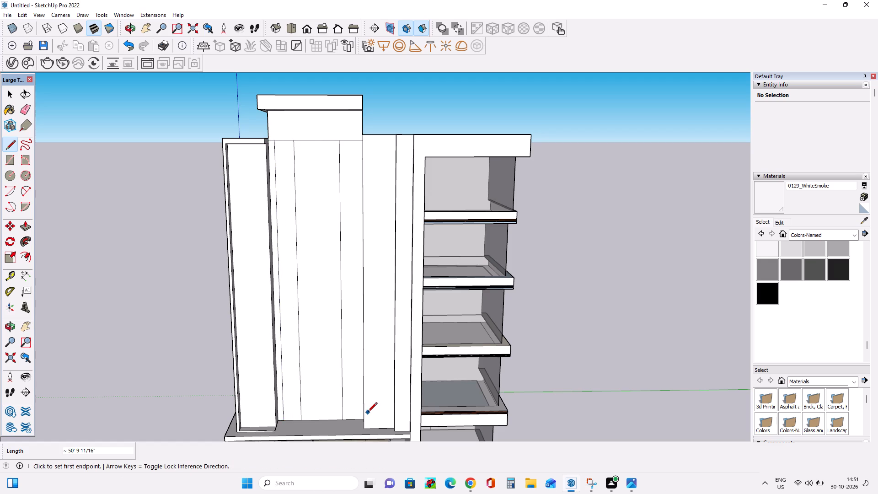
{"action": "scroll", "coordinate": [351, 149], "scroll_direction": "up", "scroll_amount": 2}
{"action": "middle_click_drag", "start_coordinate": [365, 148], "coordinate": [377, 137]}
{"action": "left_click", "coordinate": [361, 135]}
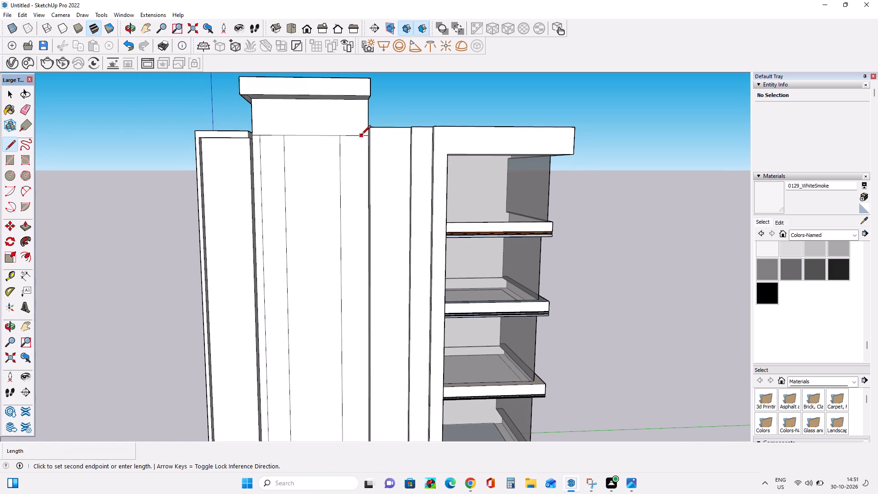
{"action": "scroll", "coordinate": [347, 215], "scroll_direction": "down", "scroll_amount": 7}
{"action": "scroll", "coordinate": [351, 358], "scroll_direction": "up", "scroll_amount": 5}
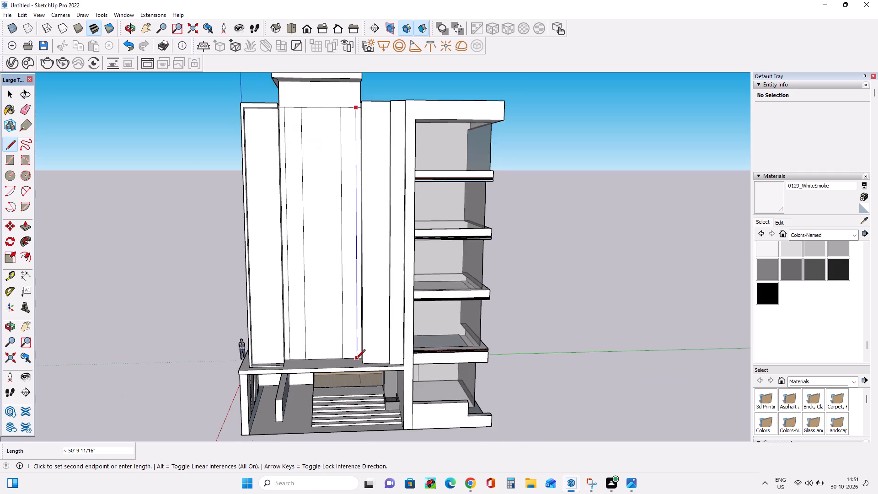
{"action": "scroll", "coordinate": [356, 360], "scroll_direction": "up", "scroll_amount": 2}
{"action": "left_click", "coordinate": [356, 360]}
Examine the vertical panel divisions on the central tower's front face at full height and up close.
{"action": "middle_click_drag", "start_coordinate": [314, 375], "coordinate": [330, 382]}
{"action": "scroll", "coordinate": [312, 372], "scroll_direction": "down", "scroll_amount": 2}
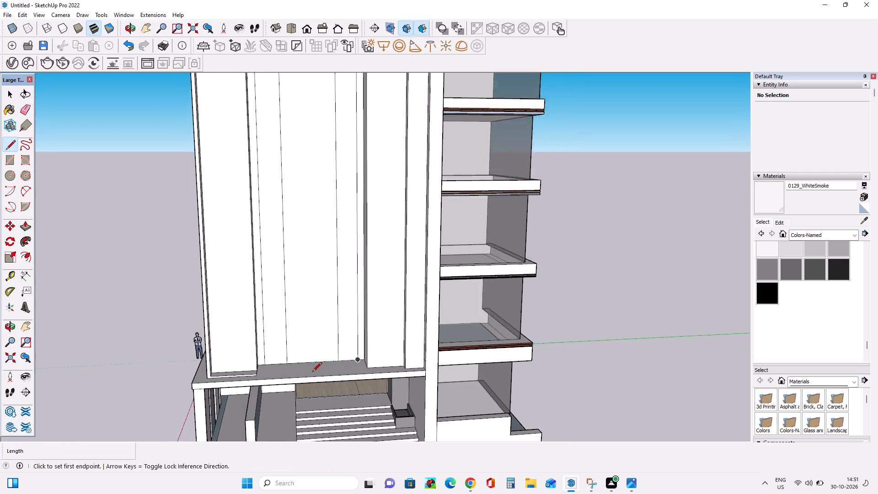
{"action": "scroll", "coordinate": [312, 372], "scroll_direction": "down", "scroll_amount": 3}
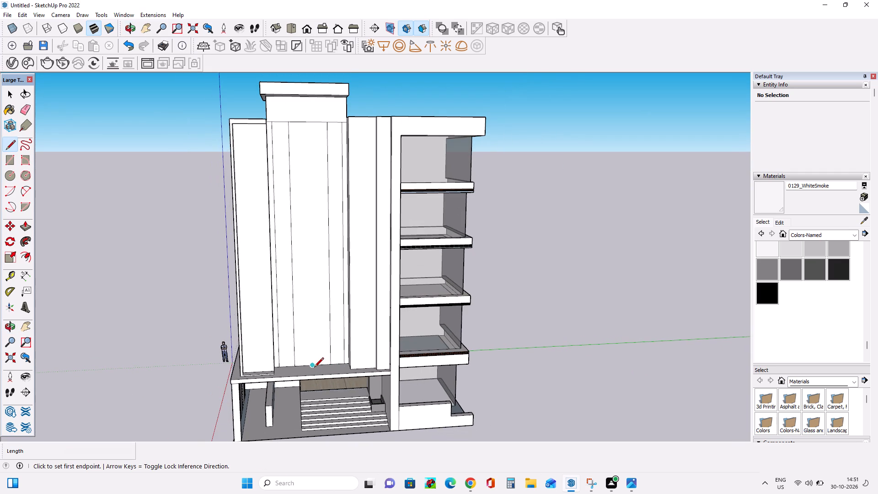
{"action": "scroll", "coordinate": [262, 310], "scroll_direction": "down", "scroll_amount": 3}
{"action": "middle_click_drag", "start_coordinate": [268, 319], "coordinate": [275, 323]}
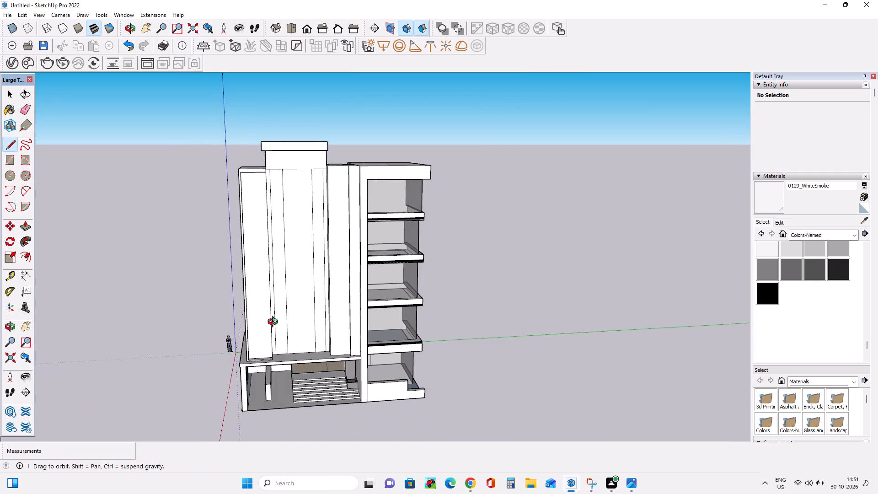
{"action": "middle_click_drag", "start_coordinate": [275, 323], "coordinate": [274, 322]}
{"action": "scroll", "coordinate": [301, 165], "scroll_direction": "up", "scroll_amount": 5}
{"action": "middle_click_drag", "start_coordinate": [296, 214], "coordinate": [293, 198]}
{"action": "middle_click_drag", "start_coordinate": [279, 243], "coordinate": [278, 237]}
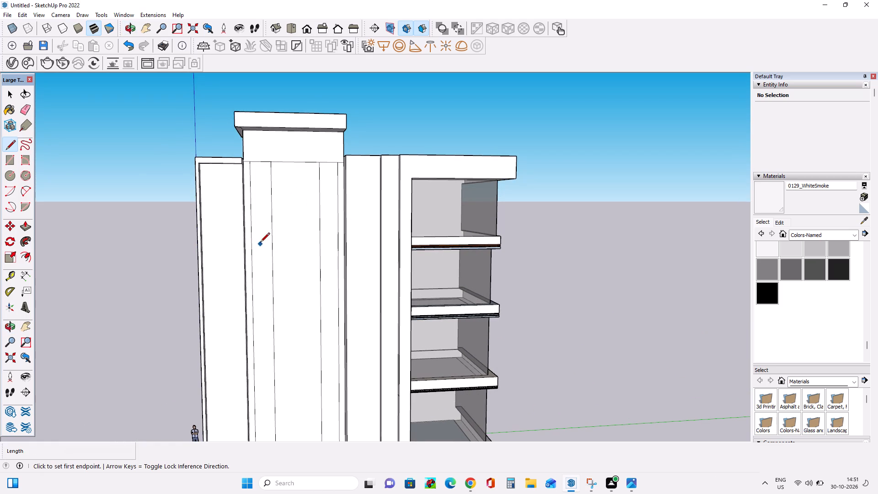
{"action": "middle_click", "coordinate": [260, 243]}
{"action": "middle_click", "coordinate": [284, 253]}
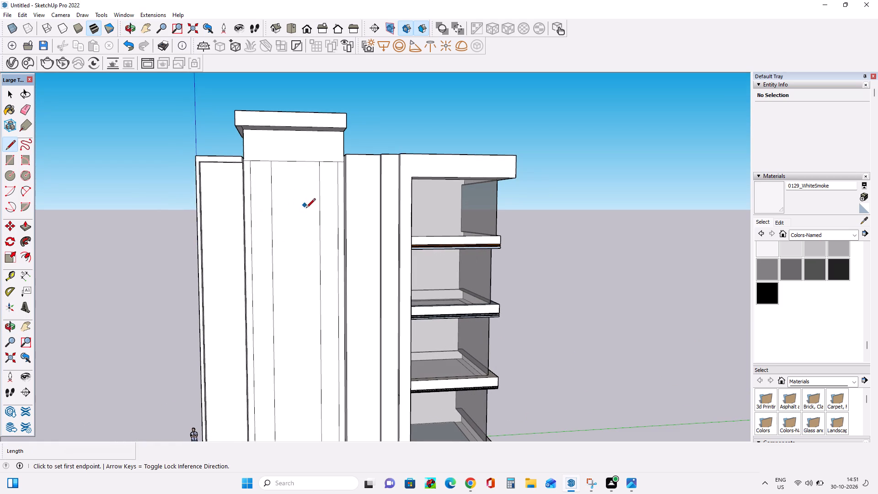
{"action": "middle_click", "coordinate": [306, 209]}
{"action": "middle_click", "coordinate": [276, 235]}
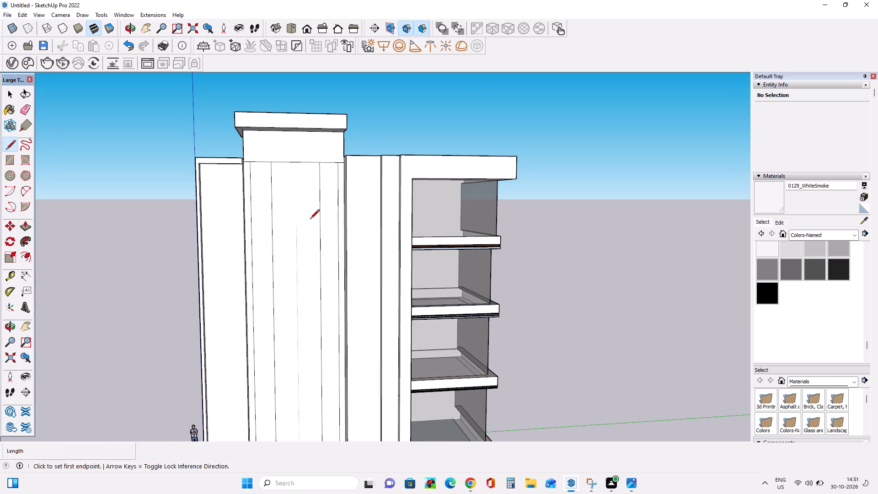
{"action": "middle_click_drag", "start_coordinate": [312, 224], "coordinate": [314, 228]}
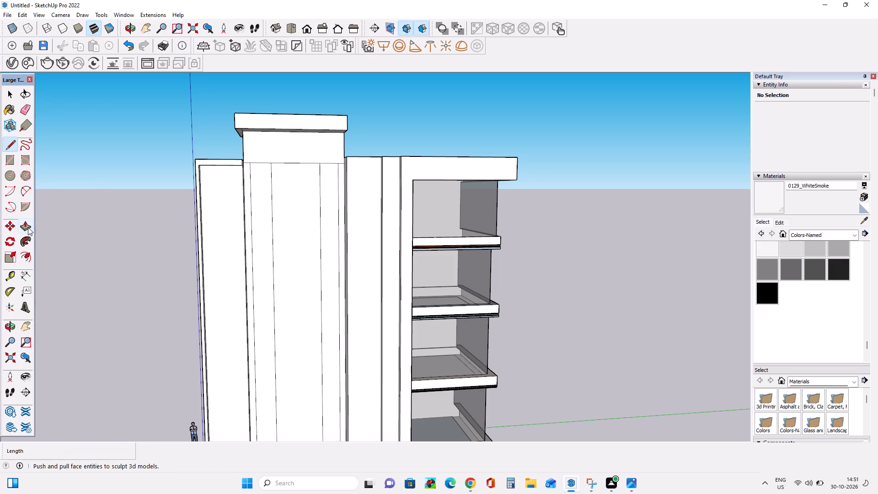
Push the wide centre panel into the central tower's front face, about 11 1/2" and a further 6 3/8".
{"action": "left_click", "coordinate": [28, 227]}
{"action": "left_click", "coordinate": [288, 243]}
{"action": "middle_click", "coordinate": [293, 250]}
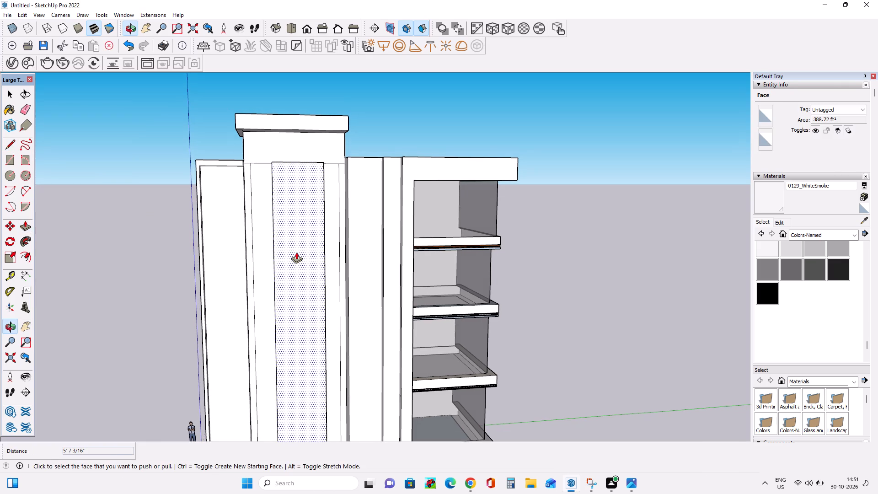
{"action": "middle_click_drag", "start_coordinate": [300, 250], "coordinate": [324, 276]}
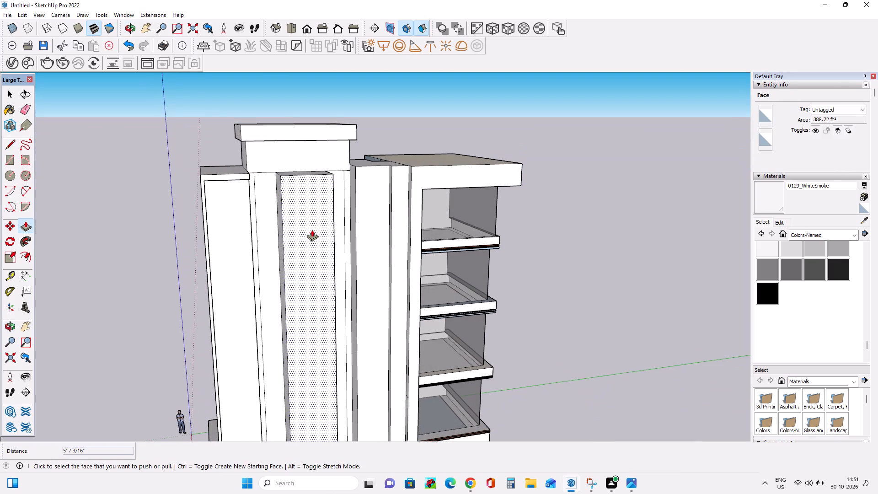
{"action": "left_click_drag", "start_coordinate": [312, 230], "coordinate": [299, 224]}
{"action": "middle_click_drag", "start_coordinate": [325, 224], "coordinate": [326, 230]}
{"action": "scroll", "coordinate": [286, 225], "scroll_direction": "up", "scroll_amount": 3}
{"action": "left_click", "coordinate": [288, 224]}
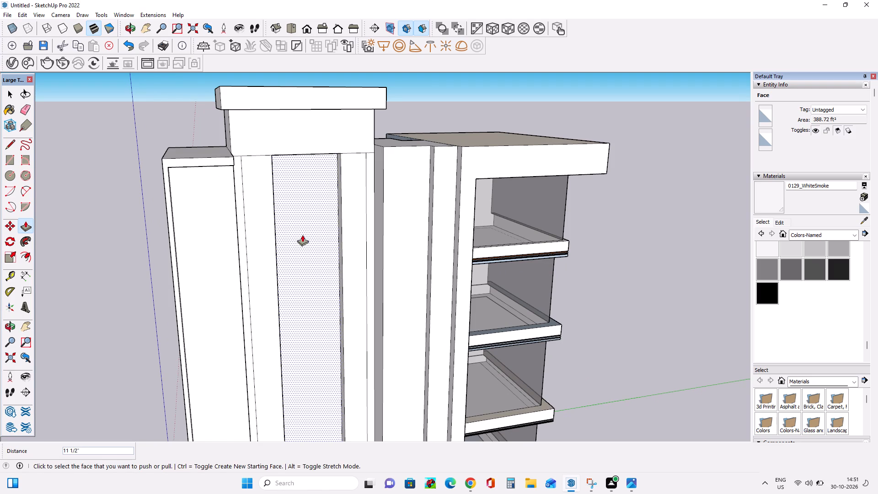
{"action": "middle_click_drag", "start_coordinate": [303, 235], "coordinate": [201, 196]}
{"action": "left_click", "coordinate": [266, 204]}
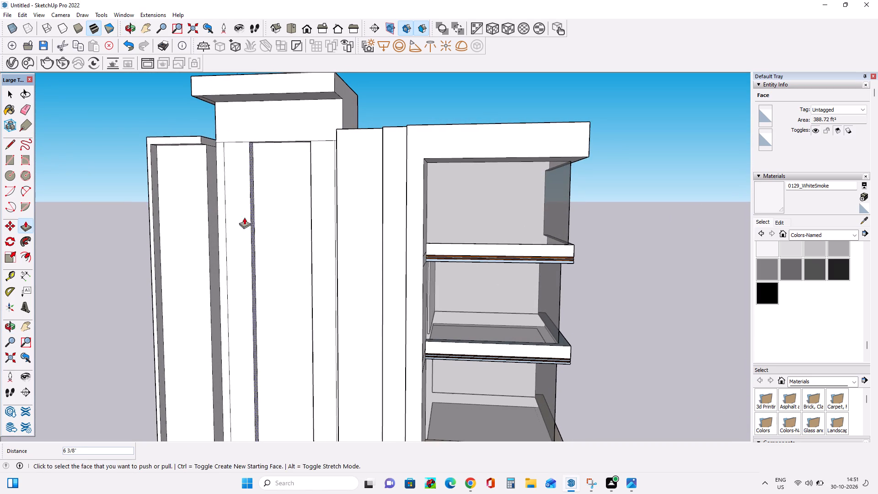
Push the narrow panels on both sides of the centre panel in 1' 2 1/2", flush with the recessed centre panel.
{"action": "middle_click_drag", "start_coordinate": [250, 224], "coordinate": [261, 226]}
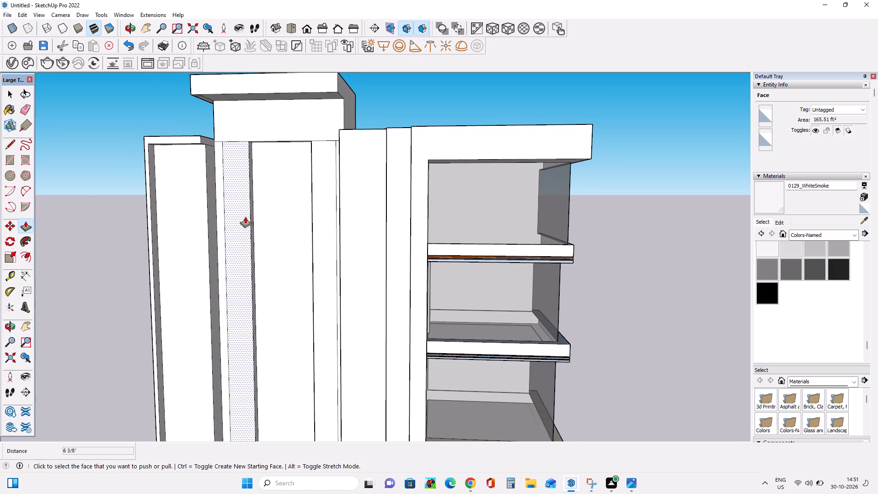
{"action": "middle_click_drag", "start_coordinate": [245, 219], "coordinate": [250, 222]}
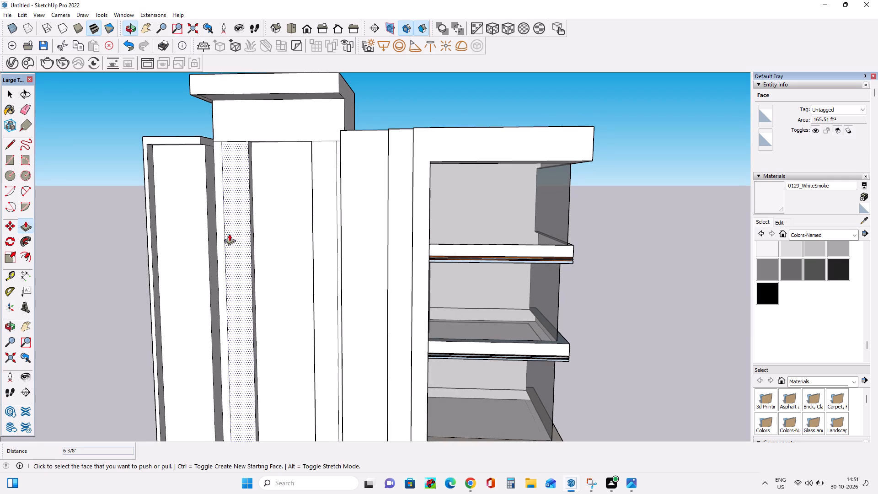
{"action": "middle_click", "coordinate": [238, 234]}
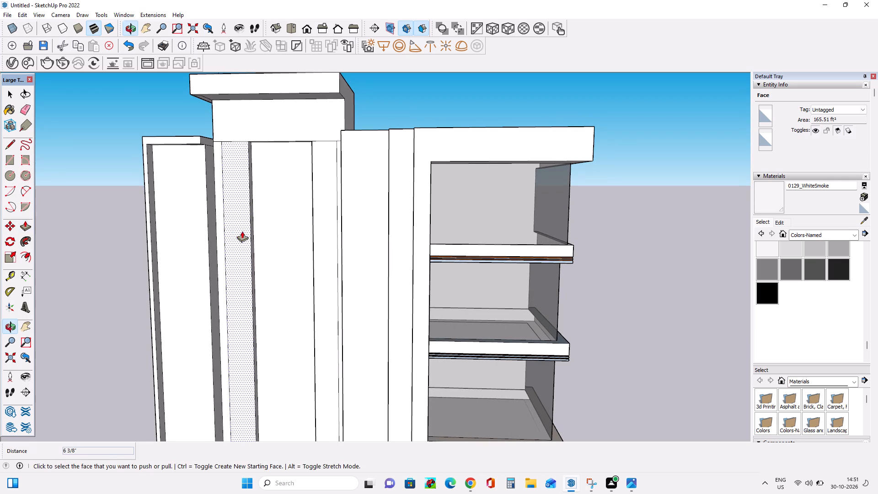
{"action": "middle_click_drag", "start_coordinate": [242, 232], "coordinate": [243, 239]}
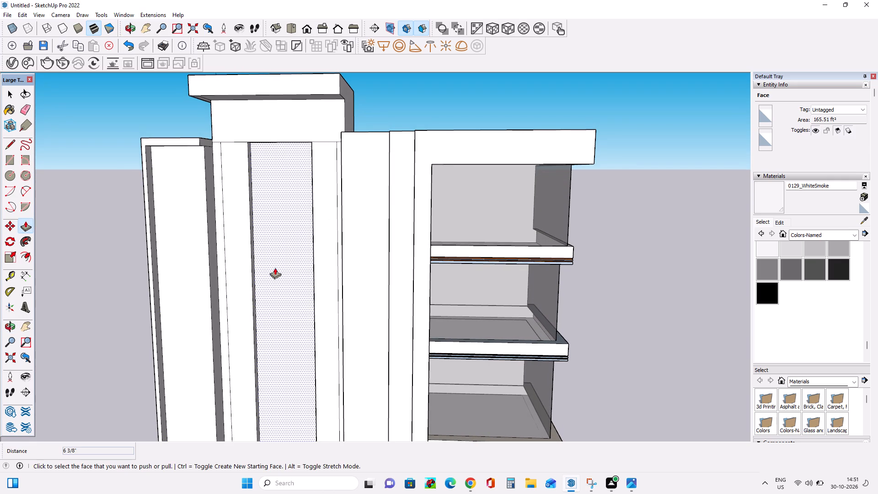
{"action": "middle_click_drag", "start_coordinate": [276, 255], "coordinate": [280, 250]}
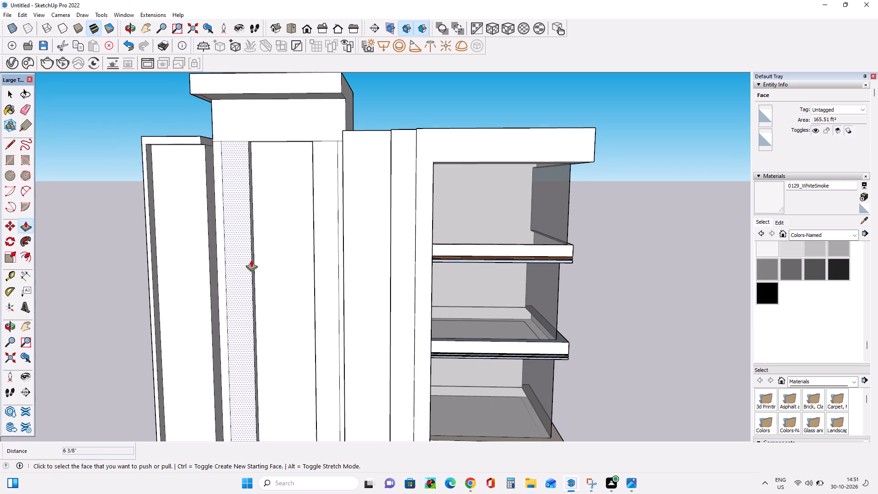
{"action": "left_click_drag", "start_coordinate": [251, 260], "coordinate": [261, 254]}
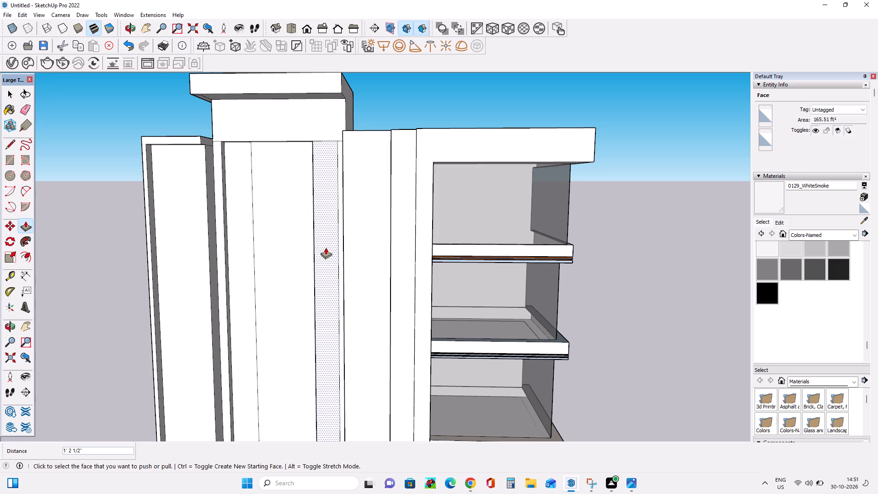
{"action": "left_click_drag", "start_coordinate": [325, 247], "coordinate": [299, 199]}
Push/Pull the wide centre panel about 5 9/16" relative to the two recessed side panels.
{"action": "middle_click_drag", "start_coordinate": [291, 240], "coordinate": [296, 237]}
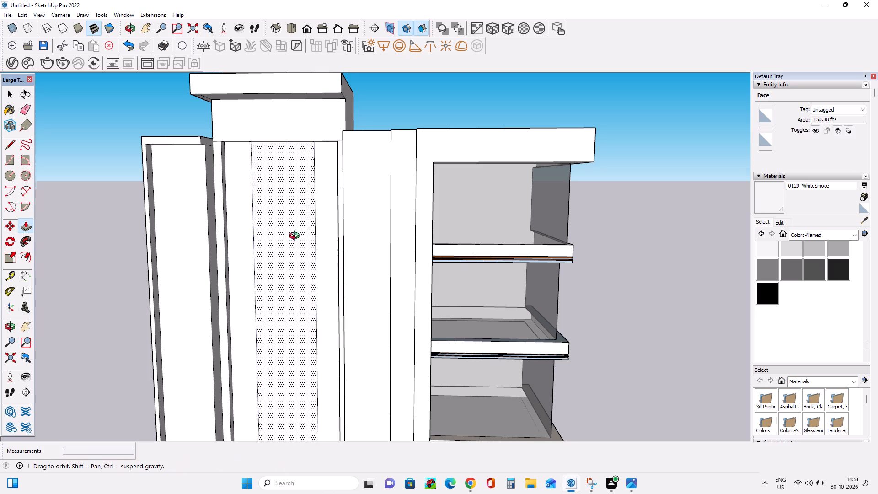
{"action": "middle_click_drag", "start_coordinate": [296, 237], "coordinate": [311, 191]}
{"action": "middle_click_drag", "start_coordinate": [306, 250], "coordinate": [311, 231]}
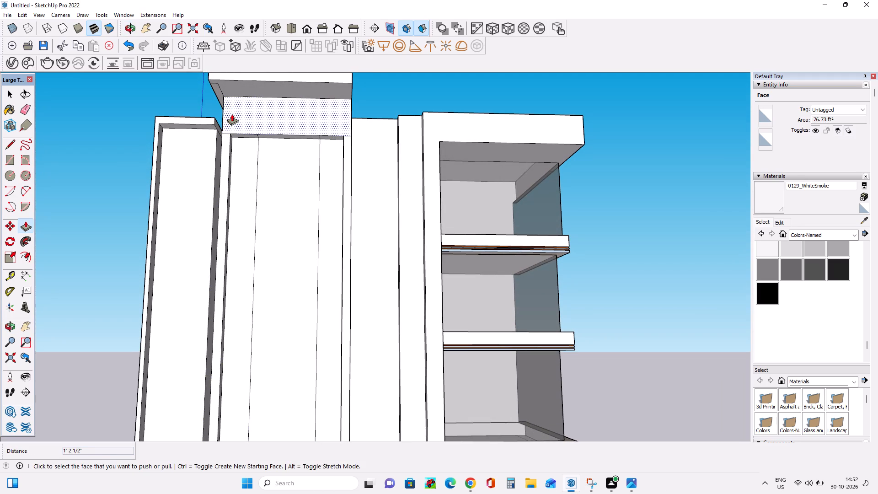
{"action": "middle_click_drag", "start_coordinate": [259, 184], "coordinate": [262, 174]}
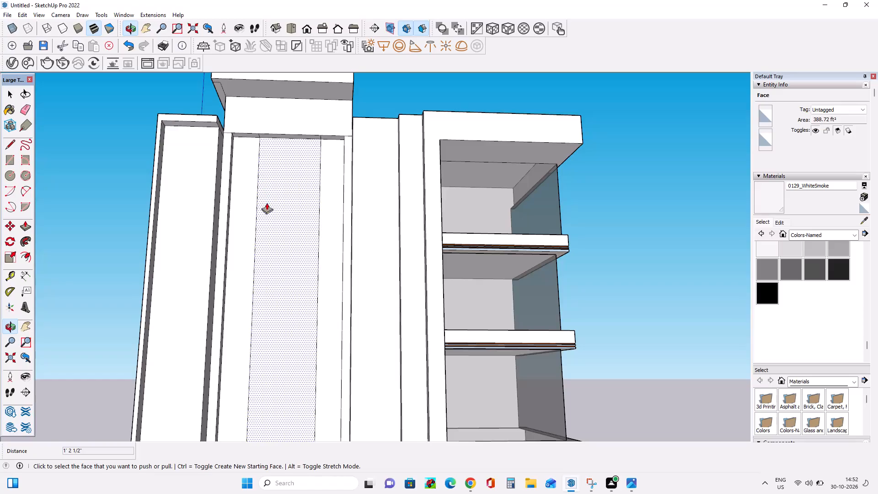
{"action": "middle_click_drag", "start_coordinate": [262, 208], "coordinate": [237, 236]}
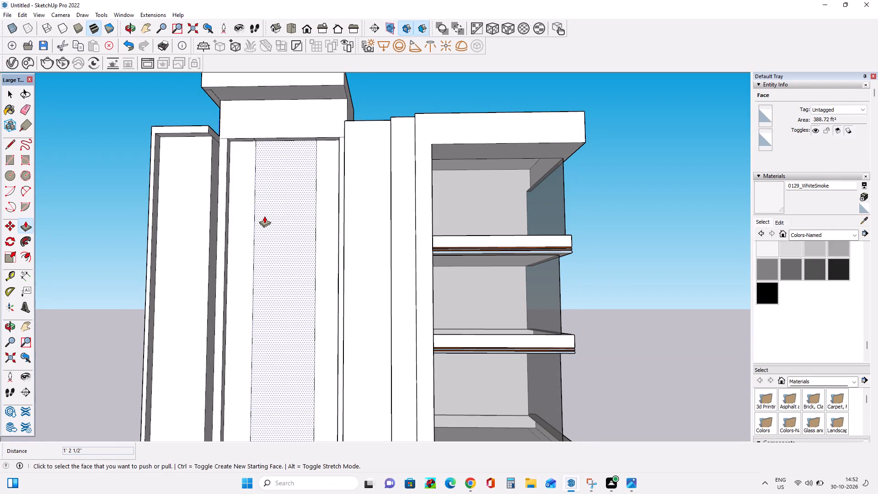
{"action": "middle_click", "coordinate": [270, 220]}
{"action": "middle_click", "coordinate": [273, 232]}
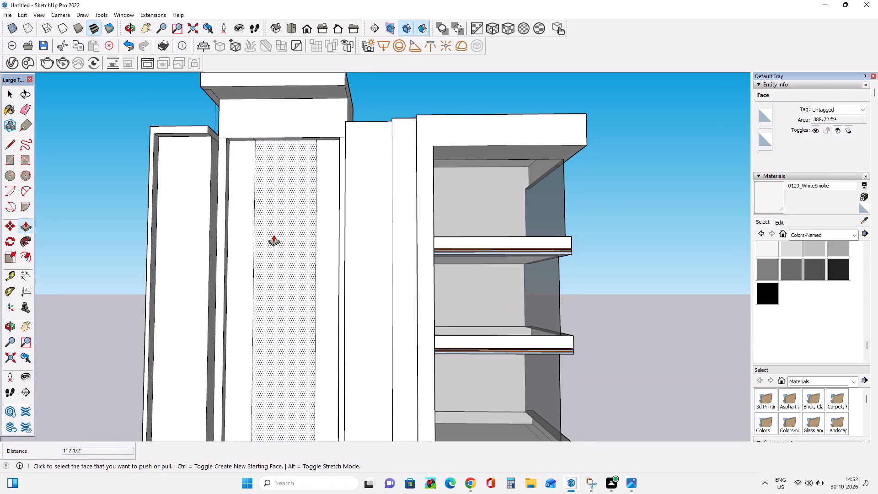
{"action": "middle_click_drag", "start_coordinate": [273, 233], "coordinate": [275, 229]}
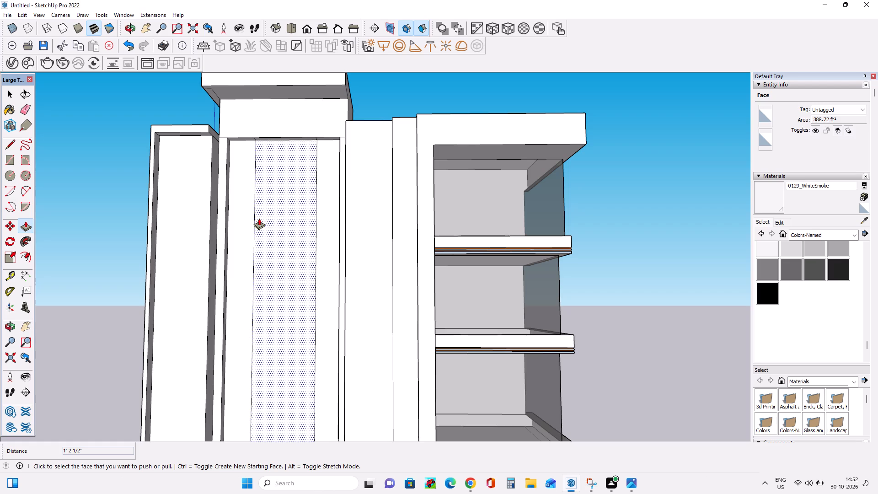
{"action": "left_click", "coordinate": [259, 218]}
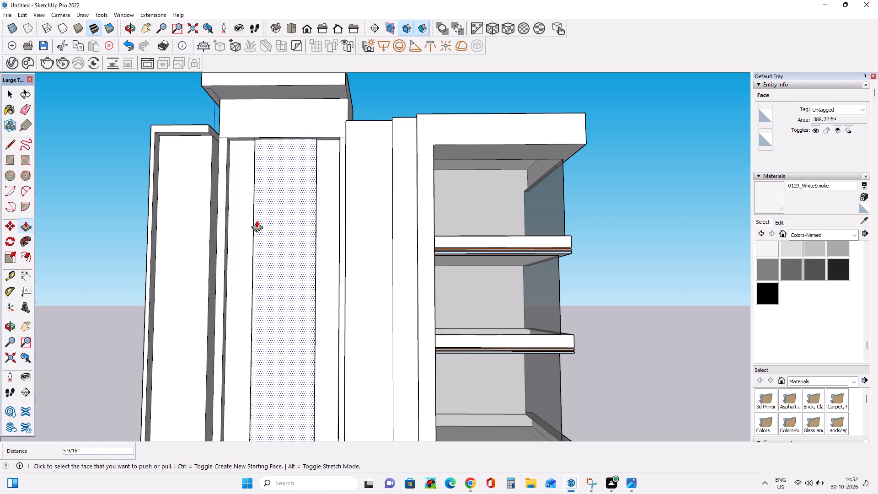
{"action": "middle_click_drag", "start_coordinate": [287, 236], "coordinate": [381, 306]}
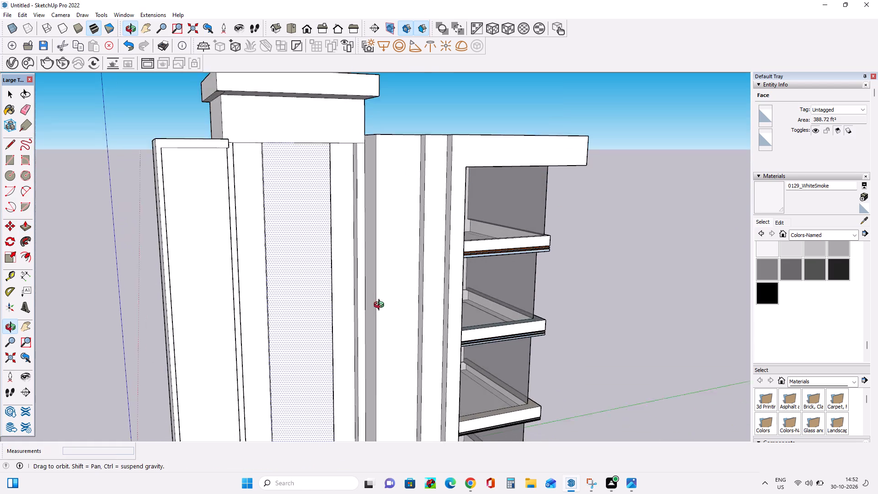
Adjust the depth of the wide centre panel on the tower's front face with Push/Pull, ending with about 8 1/2".
{"action": "middle_click_drag", "start_coordinate": [381, 306], "coordinate": [381, 306]}
{"action": "scroll", "coordinate": [246, 225], "scroll_direction": "up", "scroll_amount": 3}
{"action": "left_click_drag", "start_coordinate": [284, 228], "coordinate": [284, 233]}
{"action": "middle_click", "coordinate": [286, 233]}
{"action": "middle_click_drag", "start_coordinate": [276, 225], "coordinate": [296, 240]}
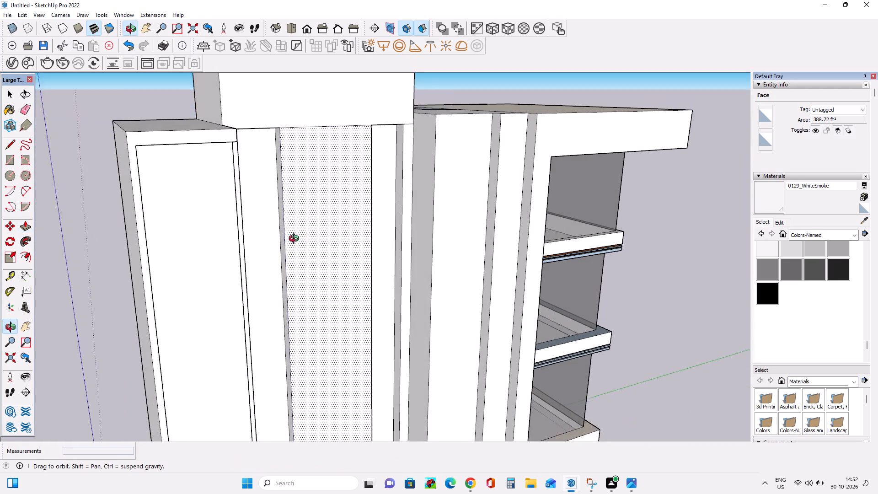
{"action": "middle_click_drag", "start_coordinate": [296, 240], "coordinate": [303, 246]}
{"action": "scroll", "coordinate": [299, 190], "scroll_direction": "up", "scroll_amount": 2}
{"action": "left_click_drag", "start_coordinate": [299, 189], "coordinate": [294, 188]}
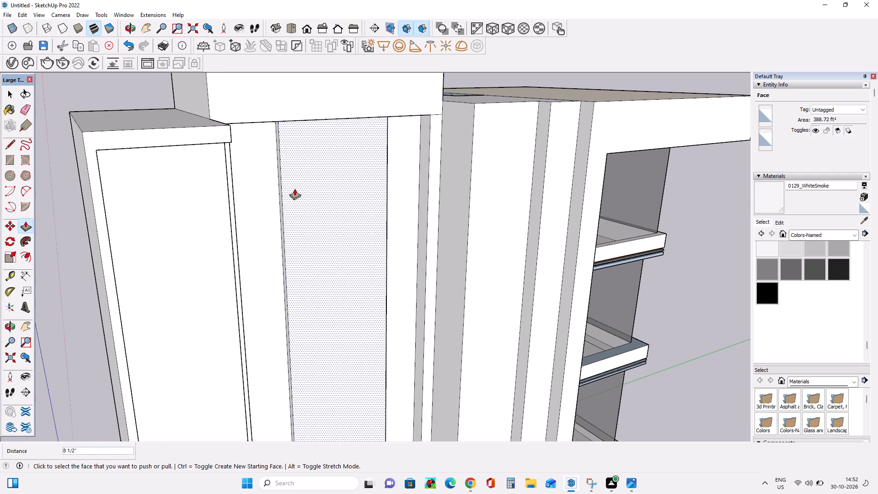
Examine the depth steps between the wide centre panel and the narrow side panels from several angles near the tower's top.
{"action": "middle_click_drag", "start_coordinate": [298, 231], "coordinate": [301, 200]}
{"action": "scroll", "coordinate": [293, 269], "scroll_direction": "down", "scroll_amount": 3}
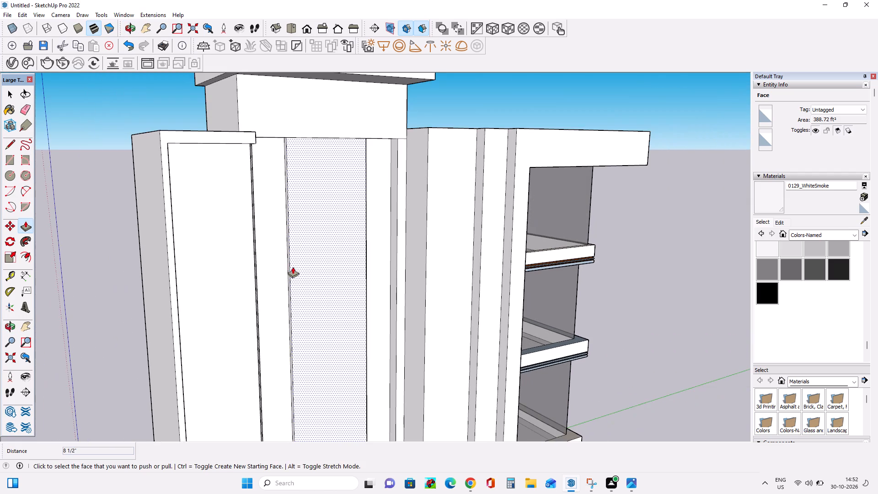
{"action": "middle_click_drag", "start_coordinate": [345, 241], "coordinate": [333, 226]}
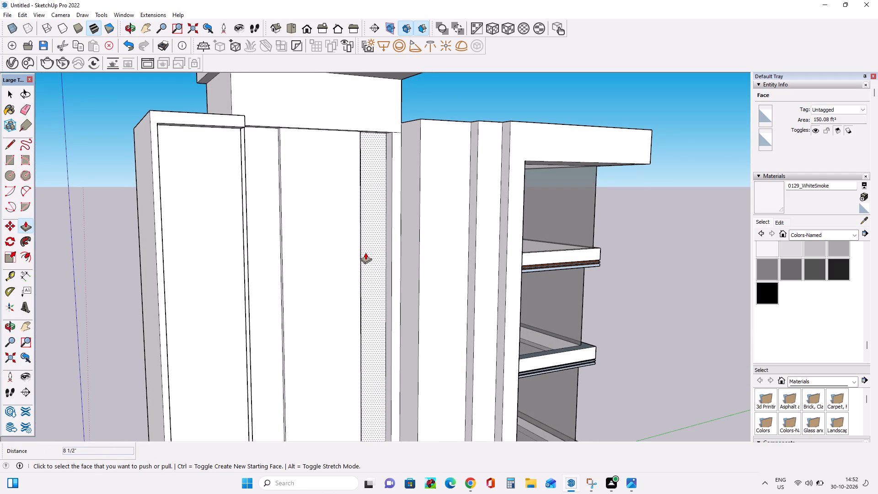
{"action": "middle_click_drag", "start_coordinate": [263, 267], "coordinate": [284, 301]}
{"action": "scroll", "coordinate": [294, 168], "scroll_direction": "up", "scroll_amount": 6}
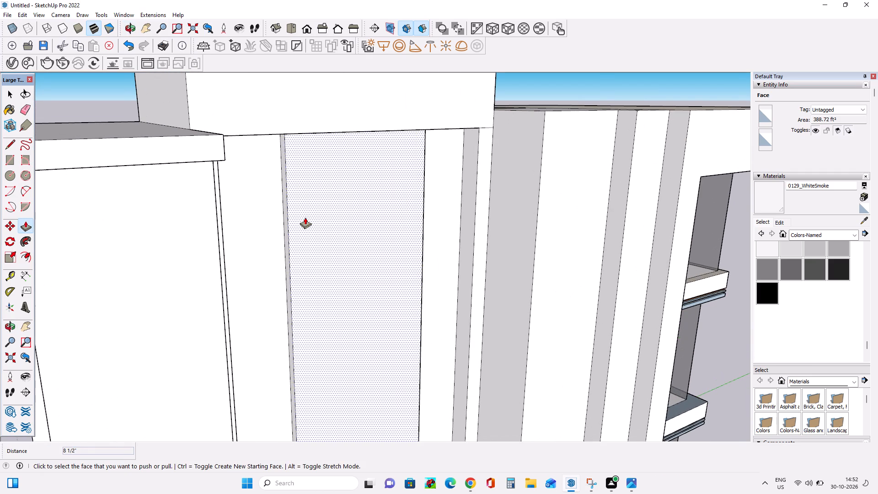
{"action": "middle_click_drag", "start_coordinate": [305, 217], "coordinate": [315, 222]}
{"action": "scroll", "coordinate": [314, 219], "scroll_direction": "down", "scroll_amount": 4}
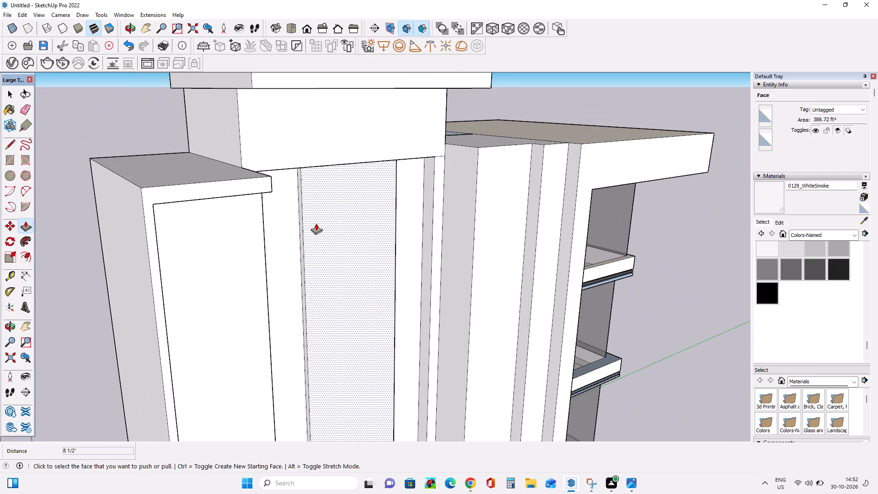
{"action": "middle_click_drag", "start_coordinate": [316, 199], "coordinate": [314, 190]}
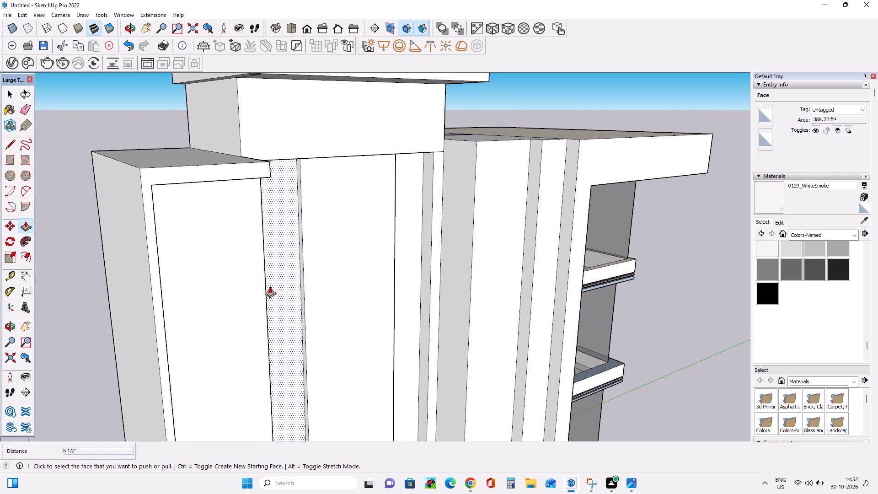
{"action": "middle_click_drag", "start_coordinate": [271, 286], "coordinate": [275, 266]}
{"action": "scroll", "coordinate": [290, 151], "scroll_direction": "up", "scroll_amount": 3}
{"action": "middle_click_drag", "start_coordinate": [337, 203], "coordinate": [332, 202]}
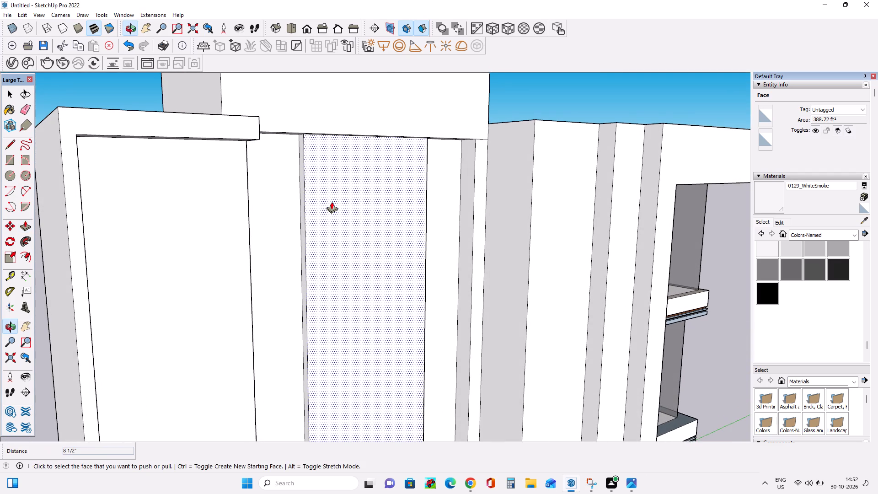
{"action": "middle_click_drag", "start_coordinate": [337, 211], "coordinate": [334, 204]}
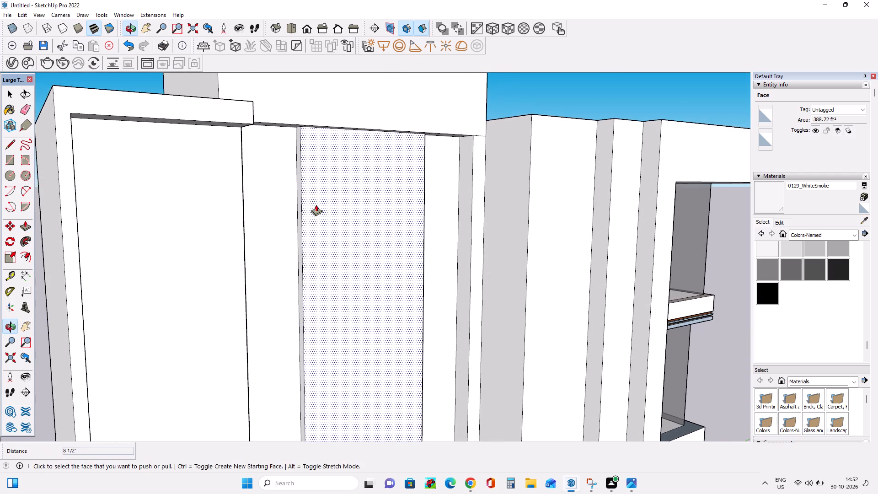
{"action": "middle_click_drag", "start_coordinate": [315, 204], "coordinate": [179, 232]}
{"action": "scroll", "coordinate": [143, 182], "scroll_direction": "up", "scroll_amount": 3}
{"action": "middle_click_drag", "start_coordinate": [219, 193], "coordinate": [304, 183]}
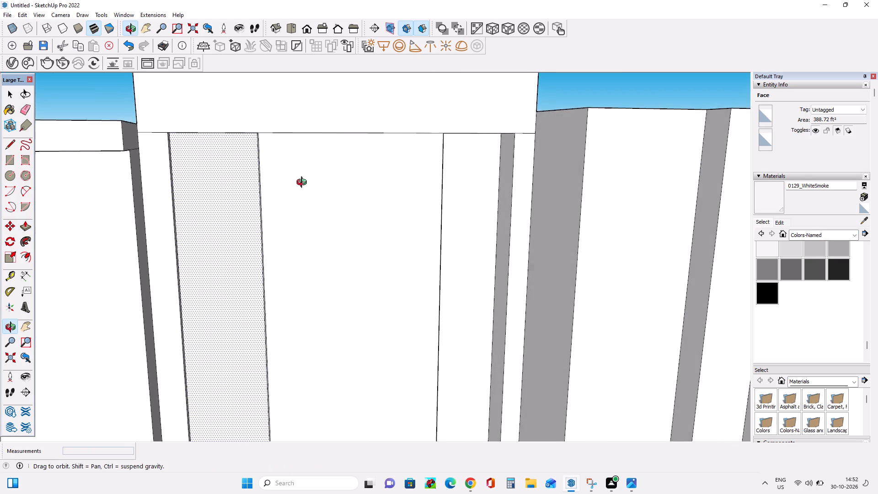
{"action": "middle_click_drag", "start_coordinate": [304, 183], "coordinate": [321, 194]}
{"action": "middle_click", "coordinate": [360, 187]}
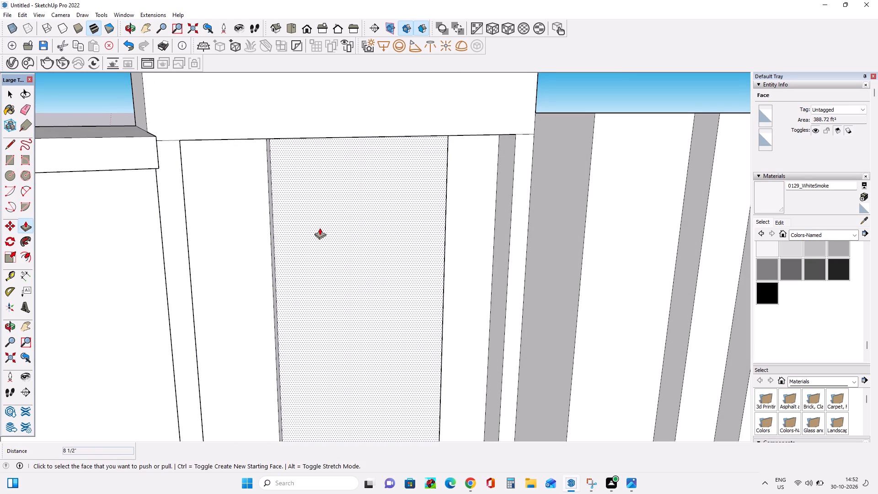
{"action": "middle_click_drag", "start_coordinate": [344, 217], "coordinate": [350, 191]}
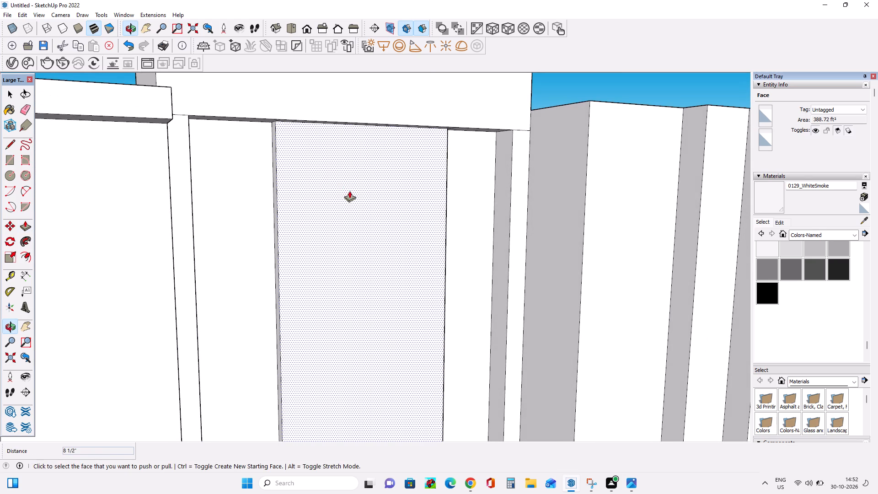
{"action": "middle_click_drag", "start_coordinate": [344, 177], "coordinate": [274, 193]}
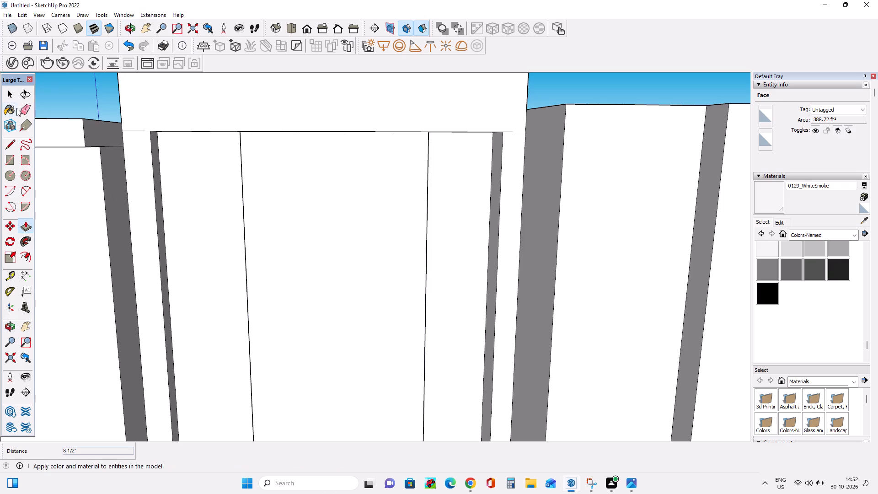
Draw a thin vertical rectangle about 1' 4 11/16" by 1 7/8" near the top of the recess's left inner side wall.
{"action": "left_click", "coordinate": [10, 162]}
{"action": "middle_click_drag", "start_coordinate": [145, 190], "coordinate": [147, 186]}
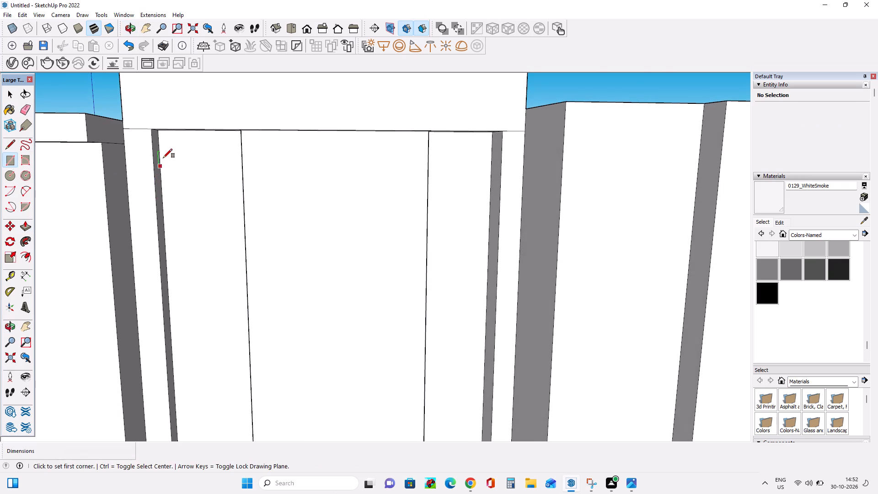
{"action": "scroll", "coordinate": [165, 154], "scroll_direction": "up", "scroll_amount": 7}
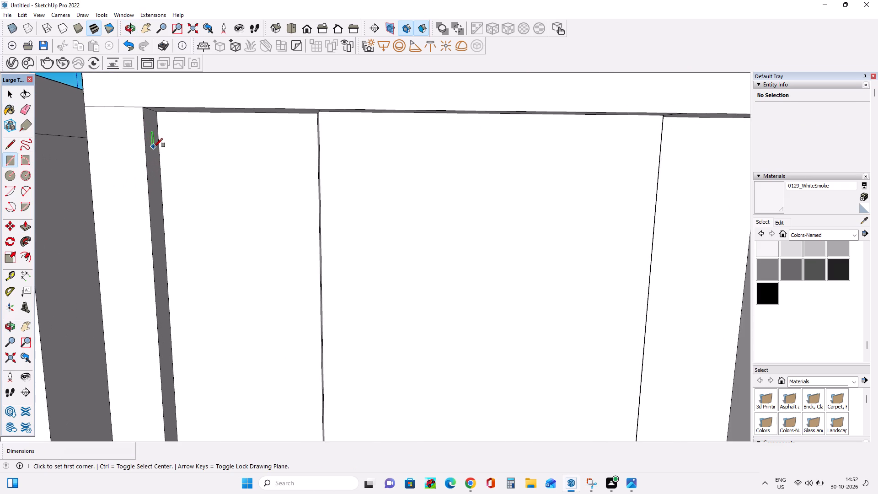
{"action": "scroll", "coordinate": [154, 147], "scroll_direction": "up", "scroll_amount": 3}
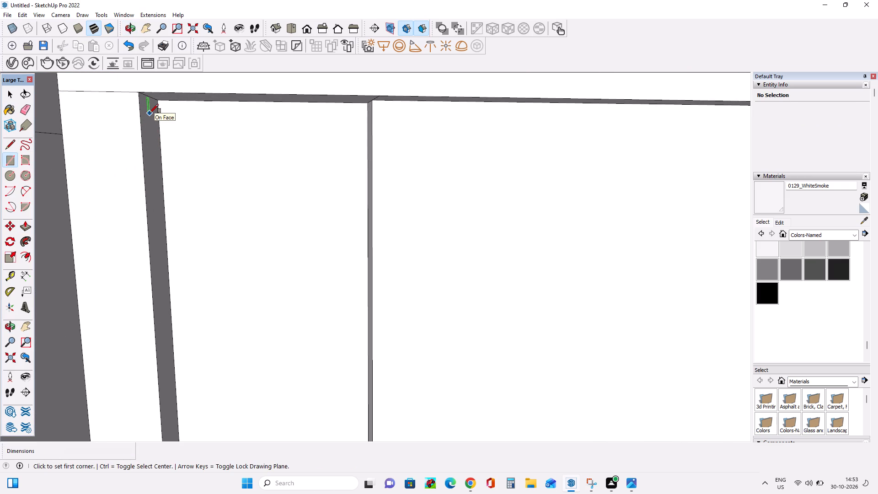
{"action": "left_click", "coordinate": [148, 104]}
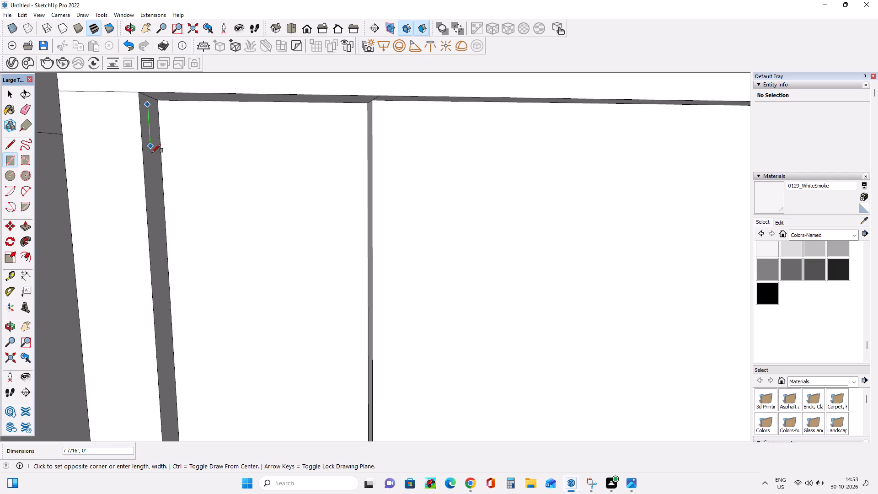
{"action": "middle_click_drag", "start_coordinate": [165, 177], "coordinate": [112, 226]}
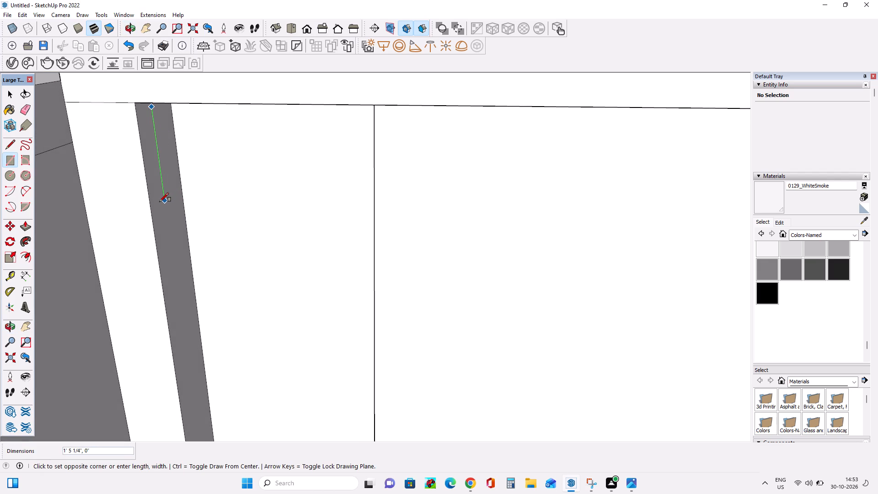
{"action": "scroll", "coordinate": [156, 204], "scroll_direction": "up", "scroll_amount": 3}
{"action": "left_click", "coordinate": [161, 200]}
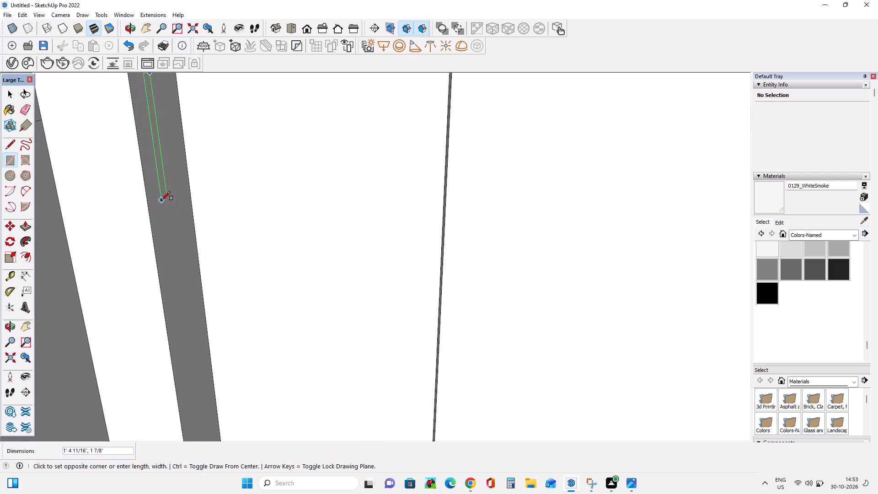
{"action": "middle_click_drag", "start_coordinate": [162, 220], "coordinate": [163, 227]}
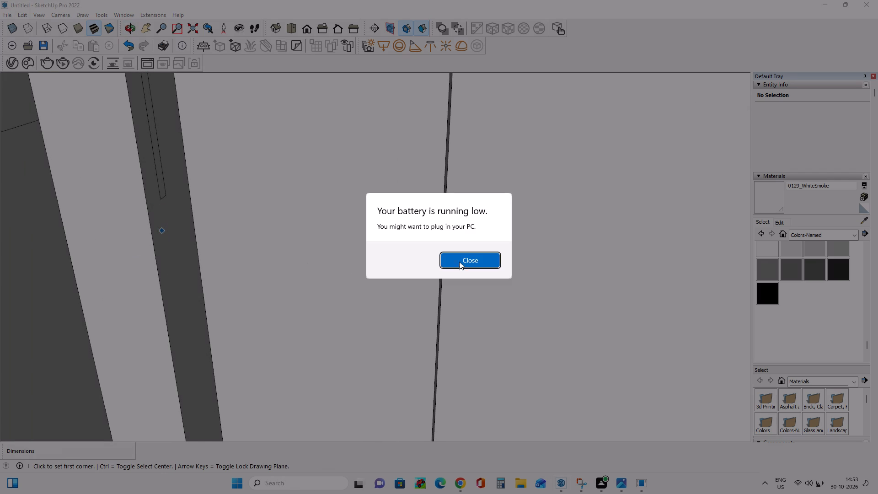
Dismiss the low-battery notice.
{"action": "left_click", "coordinate": [475, 262]}
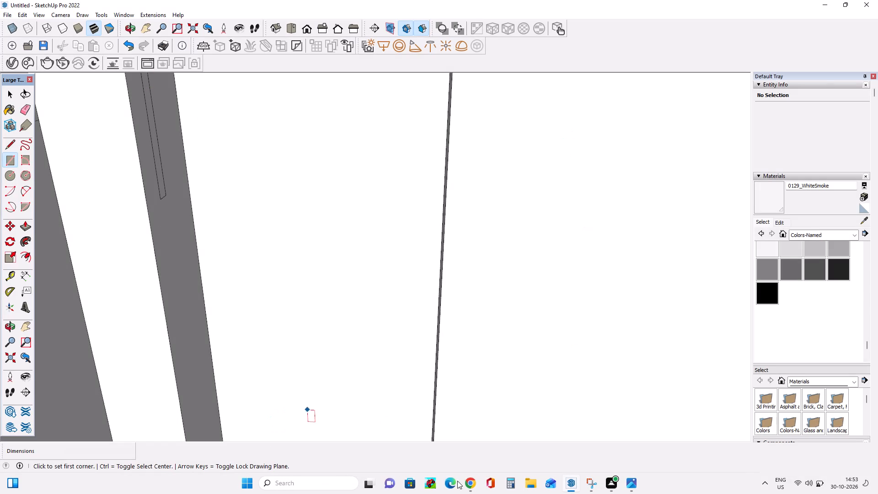
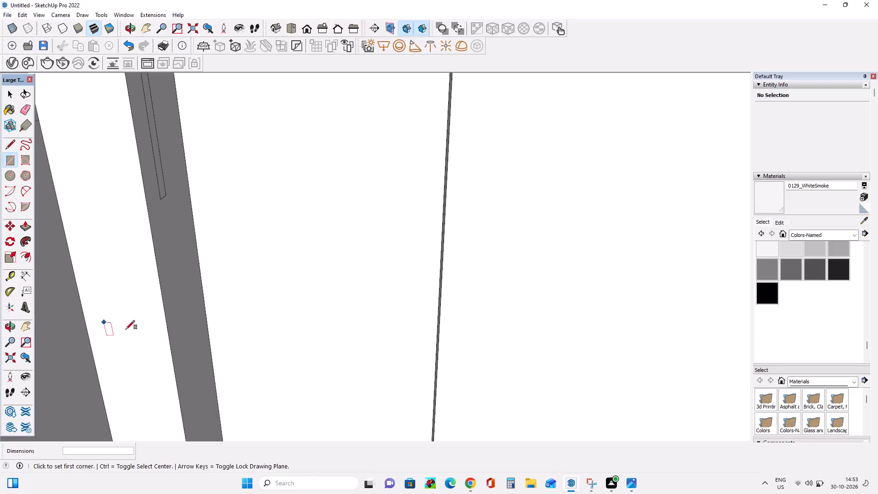
Draw a small rectangle about 1 3/16" by 1 7/8" across the upper part of the thin strip on the recess's left inner wall.
{"action": "scroll", "coordinate": [167, 372], "scroll_direction": "down", "scroll_amount": 5}
{"action": "middle_click_drag", "start_coordinate": [205, 321], "coordinate": [214, 226]}
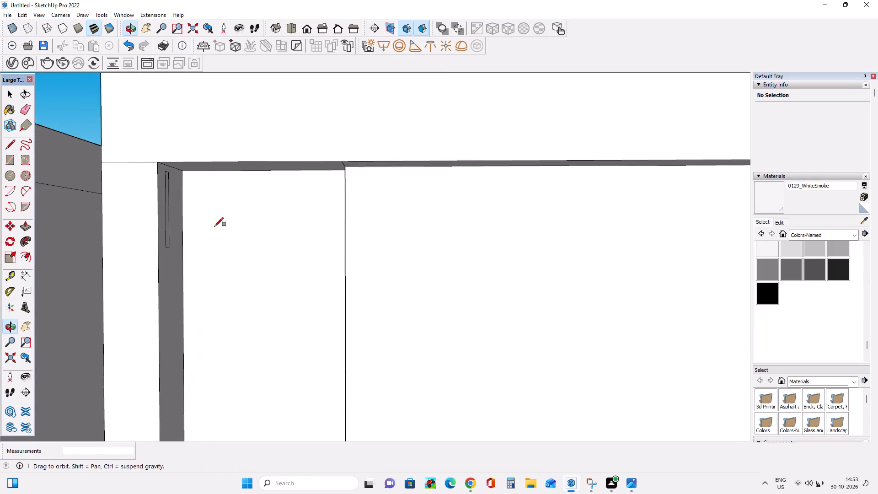
{"action": "middle_click_drag", "start_coordinate": [214, 226], "coordinate": [214, 227]}
{"action": "scroll", "coordinate": [137, 192], "scroll_direction": "up", "scroll_amount": 7}
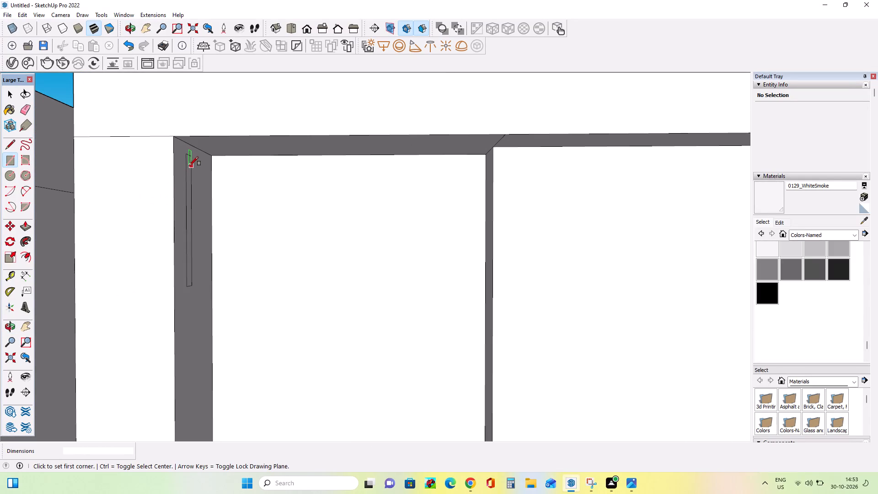
{"action": "scroll", "coordinate": [185, 167], "scroll_direction": "up", "scroll_amount": 5}
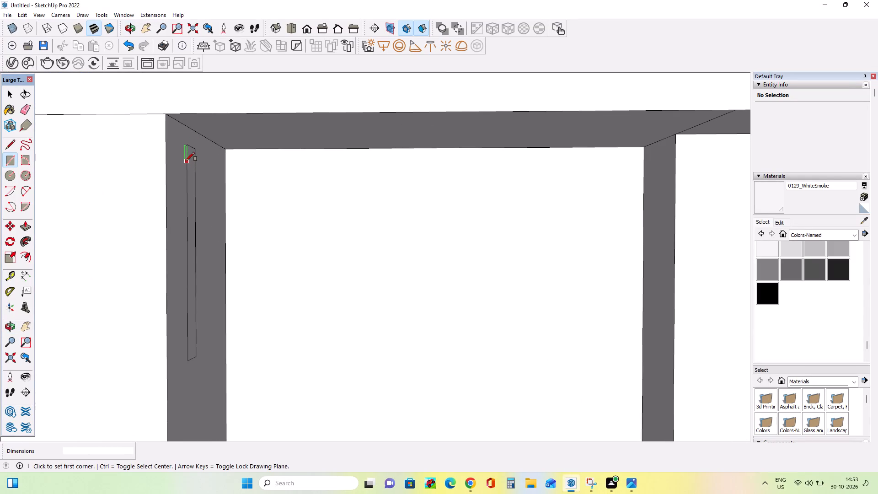
{"action": "left_click", "coordinate": [186, 161]}
{"action": "left_click", "coordinate": [195, 182]}
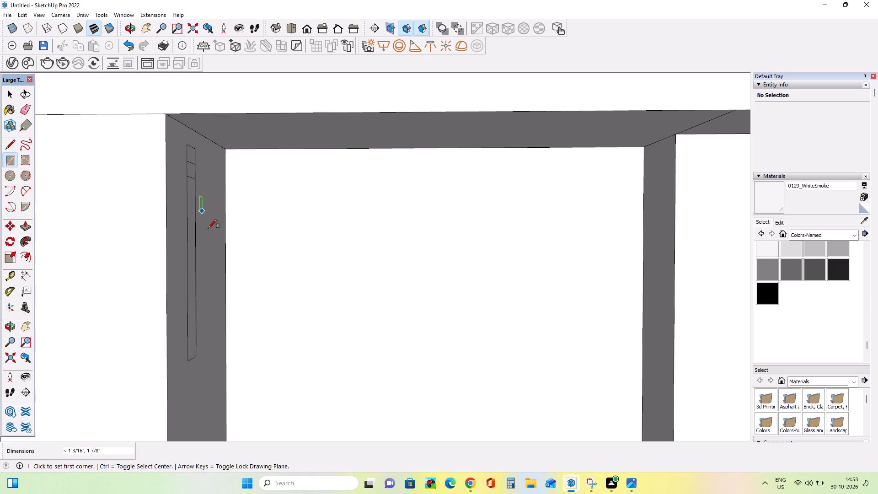
Push/Pull the small rectangle about 3' 3 1/16" into a horizontal bar across the top of the narrow left panel.
{"action": "middle_click_drag", "start_coordinate": [209, 231], "coordinate": [210, 239]}
{"action": "scroll", "coordinate": [191, 223], "scroll_direction": "up", "scroll_amount": 3}
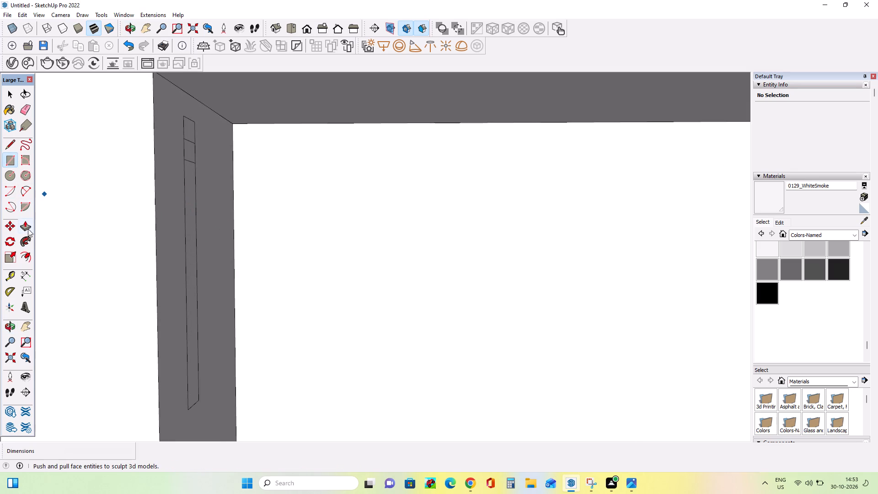
{"action": "left_click", "coordinate": [25, 229]}
{"action": "left_click_drag", "start_coordinate": [187, 156], "coordinate": [197, 159]}
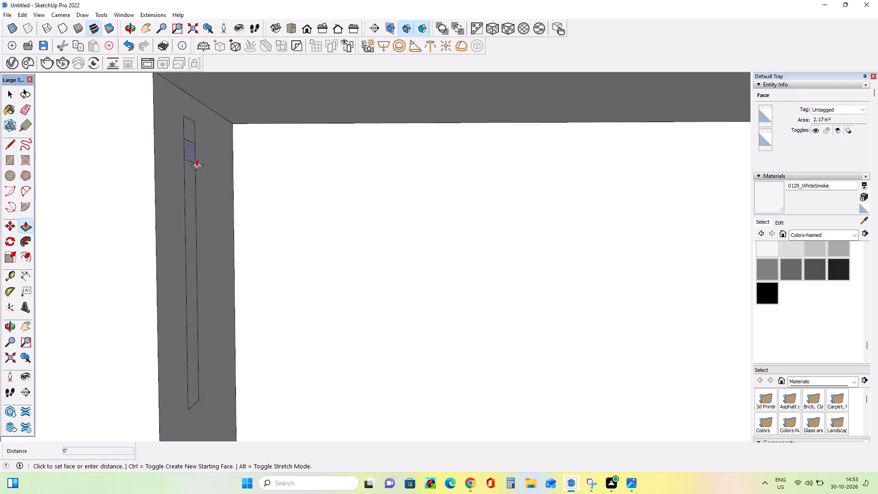
{"action": "left_click_drag", "start_coordinate": [197, 159], "coordinate": [551, 185]}
{"action": "scroll", "coordinate": [314, 196], "scroll_direction": "down", "scroll_amount": 7}
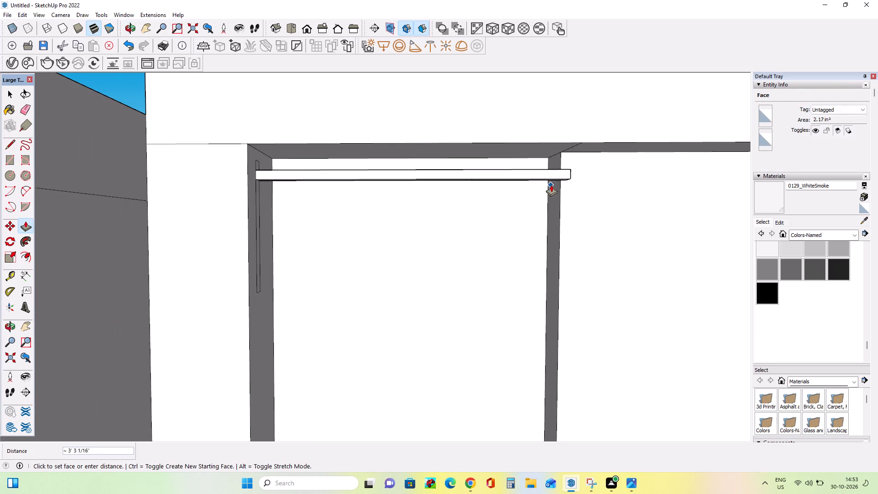
{"action": "left_click_drag", "start_coordinate": [551, 185], "coordinate": [547, 184]}
Adjust the wide centre panel's depth with Push/Pull, ending with about 15/16", to bring it level with the bar's front.
{"action": "middle_click_drag", "start_coordinate": [611, 199], "coordinate": [452, 203]}
{"action": "scroll", "coordinate": [438, 197], "scroll_direction": "down", "scroll_amount": 4}
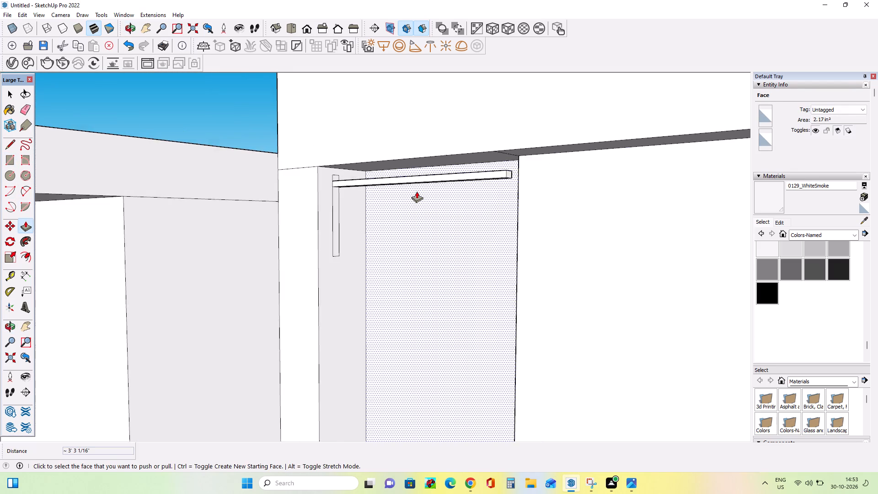
{"action": "scroll", "coordinate": [417, 191], "scroll_direction": "down", "scroll_amount": 2}
{"action": "middle_click_drag", "start_coordinate": [504, 219], "coordinate": [423, 235]}
{"action": "scroll", "coordinate": [474, 177], "scroll_direction": "up", "scroll_amount": 3}
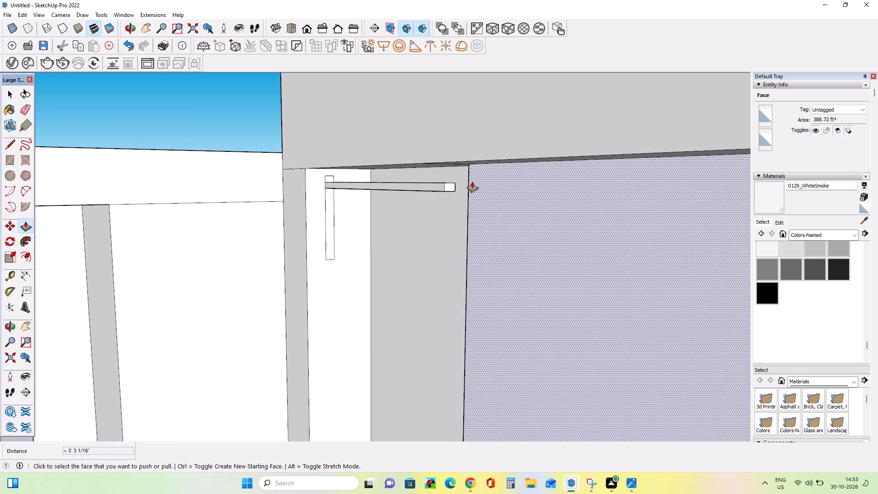
{"action": "left_click_drag", "start_coordinate": [470, 182], "coordinate": [449, 187]}
{"action": "middle_click_drag", "start_coordinate": [438, 196], "coordinate": [492, 161]}
{"action": "middle_click_drag", "start_coordinate": [405, 187], "coordinate": [455, 216]}
{"action": "scroll", "coordinate": [498, 186], "scroll_direction": "up", "scroll_amount": 4}
{"action": "middle_click_drag", "start_coordinate": [538, 178], "coordinate": [525, 186]}
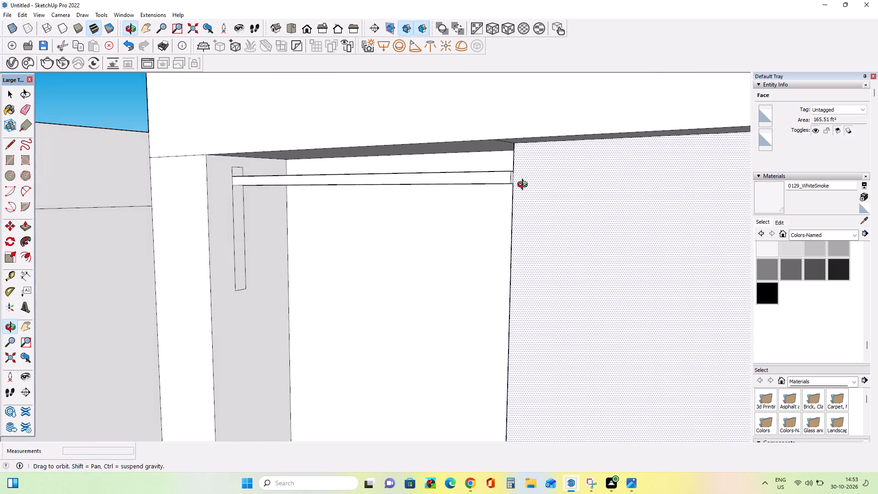
{"action": "middle_click_drag", "start_coordinate": [525, 186], "coordinate": [481, 198]}
{"action": "scroll", "coordinate": [483, 199], "scroll_direction": "up", "scroll_amount": 3}
{"action": "left_click_drag", "start_coordinate": [482, 193], "coordinate": [489, 194]}
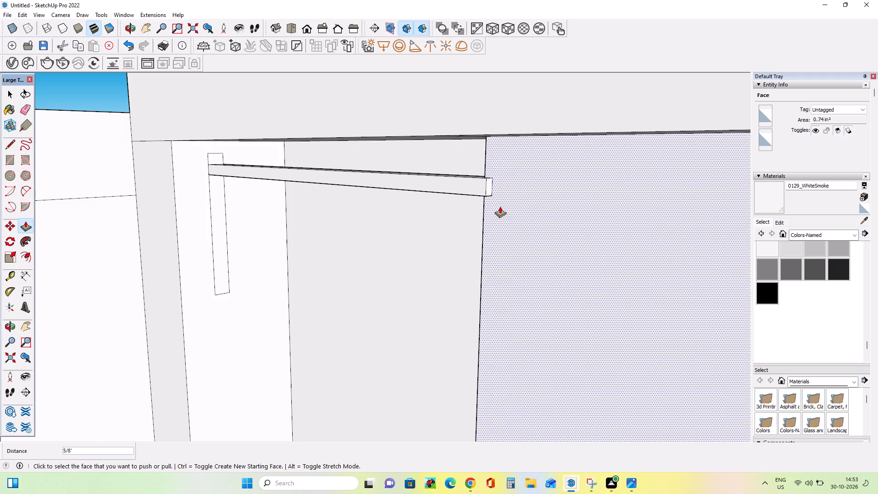
{"action": "key", "text": "ctrl+z"}
{"action": "left_click_drag", "start_coordinate": [489, 182], "coordinate": [484, 183]}
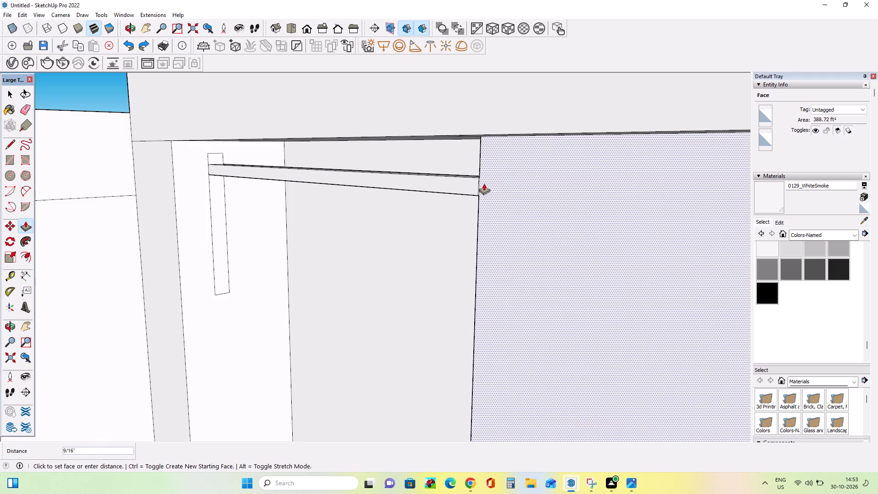
{"action": "left_click_drag", "start_coordinate": [484, 183], "coordinate": [481, 186]}
Examine the horizontal bar in the tower's recess from several angles and from a distance.
{"action": "middle_click_drag", "start_coordinate": [340, 204], "coordinate": [441, 183]}
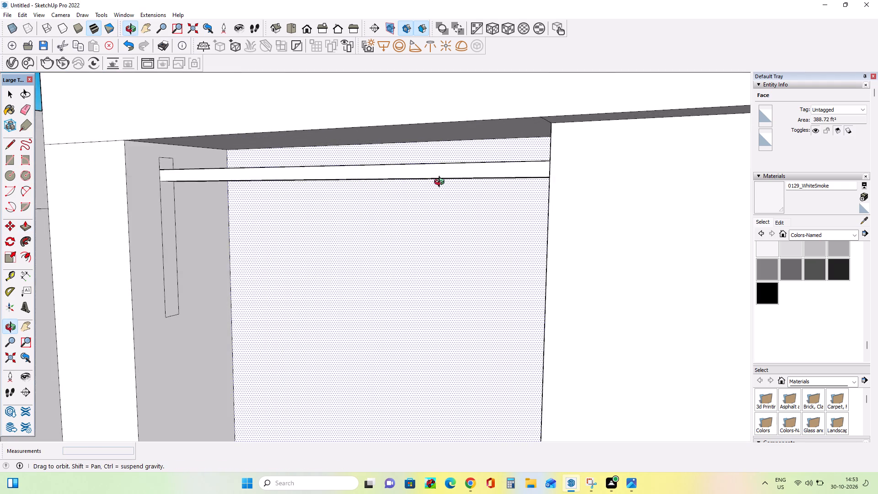
{"action": "middle_click_drag", "start_coordinate": [441, 183], "coordinate": [443, 183]}
{"action": "scroll", "coordinate": [354, 186], "scroll_direction": "down", "scroll_amount": 6}
{"action": "middle_click_drag", "start_coordinate": [381, 206], "coordinate": [479, 212]}
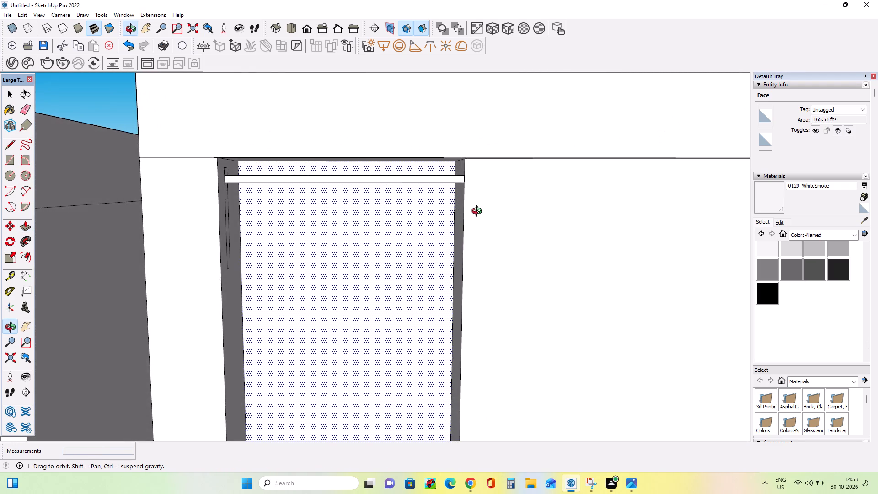
{"action": "middle_click_drag", "start_coordinate": [479, 212], "coordinate": [433, 173]}
{"action": "scroll", "coordinate": [286, 197], "scroll_direction": "down", "scroll_amount": 11}
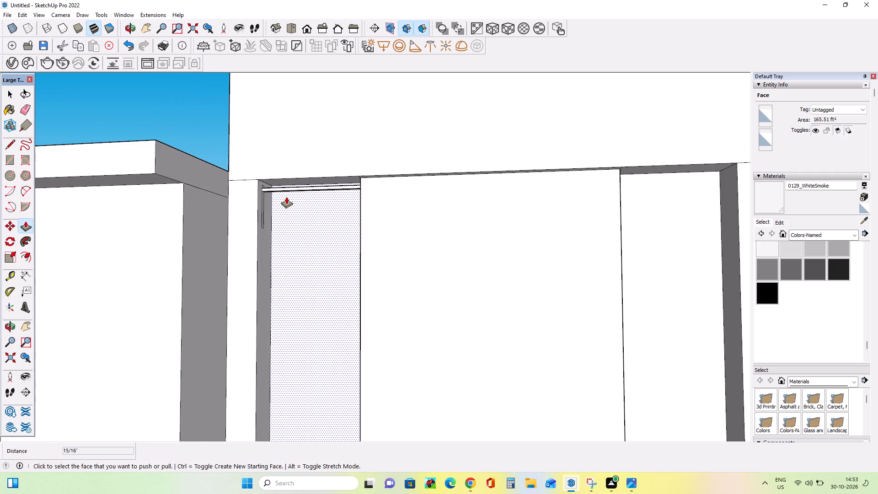
{"action": "scroll", "coordinate": [286, 197], "scroll_direction": "down", "scroll_amount": 13}
{"action": "middle_click_drag", "start_coordinate": [343, 230], "coordinate": [347, 240]}
{"action": "scroll", "coordinate": [345, 237], "scroll_direction": "down", "scroll_amount": 5}
Thicken the horizontal bar downward by about 2 15/16" by pulling its underside.
{"action": "scroll", "coordinate": [325, 234], "scroll_direction": "up", "scroll_amount": 2}
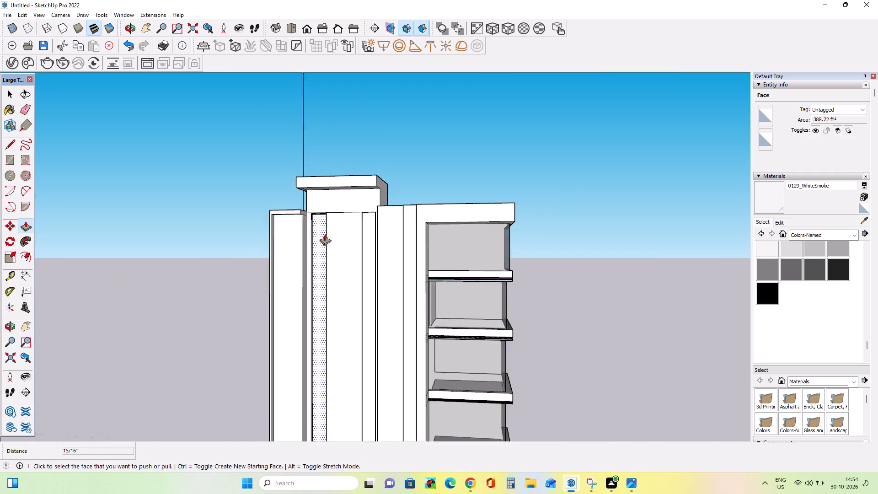
{"action": "scroll", "coordinate": [325, 234], "scroll_direction": "up", "scroll_amount": 18}
{"action": "middle_click_drag", "start_coordinate": [357, 197], "coordinate": [364, 112]}
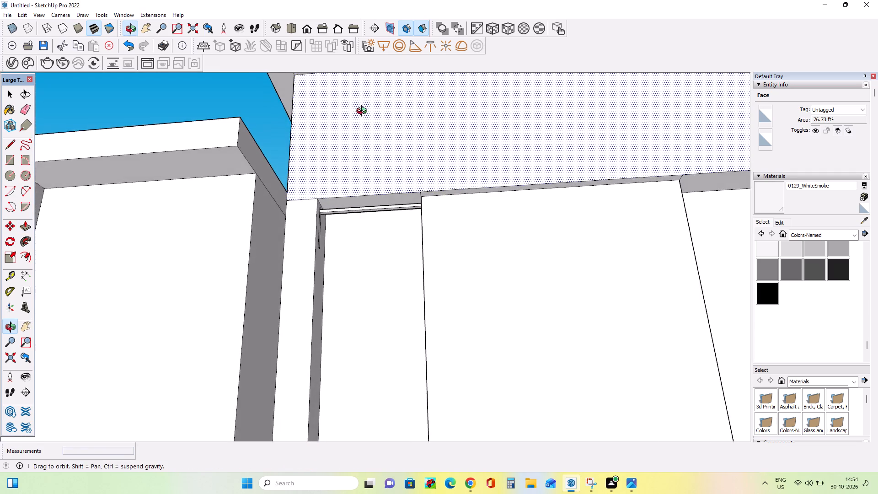
{"action": "middle_click_drag", "start_coordinate": [364, 112], "coordinate": [363, 112]}
{"action": "scroll", "coordinate": [359, 195], "scroll_direction": "up", "scroll_amount": 5}
{"action": "left_click_drag", "start_coordinate": [367, 220], "coordinate": [369, 232]}
{"action": "scroll", "coordinate": [330, 231], "scroll_direction": "down", "scroll_amount": 20}
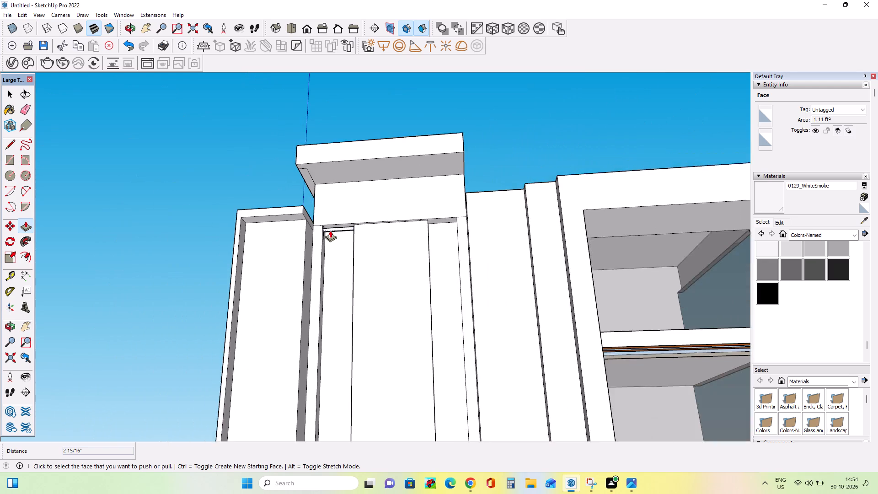
Check the bar's proportions from a distance and pull its underside down by about another 1 11/16".
{"action": "scroll", "coordinate": [330, 231], "scroll_direction": "down", "scroll_amount": 4}
{"action": "middle_click_drag", "start_coordinate": [412, 233], "coordinate": [416, 296]}
{"action": "scroll", "coordinate": [416, 296], "scroll_direction": "down", "scroll_amount": 4}
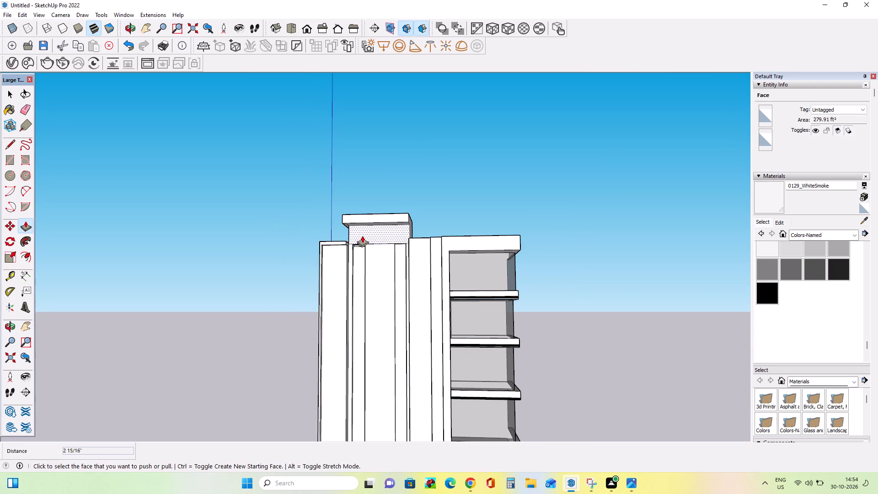
{"action": "scroll", "coordinate": [362, 236], "scroll_direction": "down", "scroll_amount": 5}
{"action": "scroll", "coordinate": [402, 281], "scroll_direction": "up", "scroll_amount": 5}
{"action": "scroll", "coordinate": [380, 261], "scroll_direction": "down", "scroll_amount": 4}
{"action": "scroll", "coordinate": [351, 245], "scroll_direction": "up", "scroll_amount": 5}
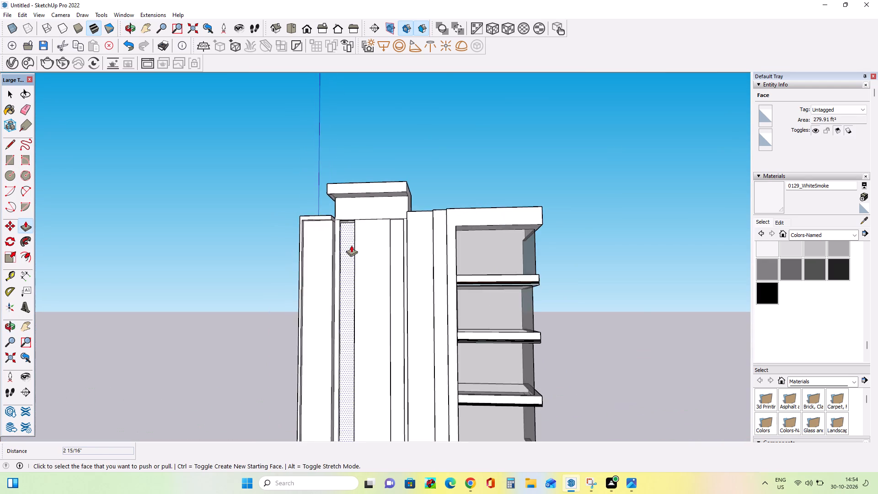
{"action": "scroll", "coordinate": [351, 243], "scroll_direction": "up", "scroll_amount": 15}
{"action": "middle_click_drag", "start_coordinate": [402, 238], "coordinate": [385, 138]}
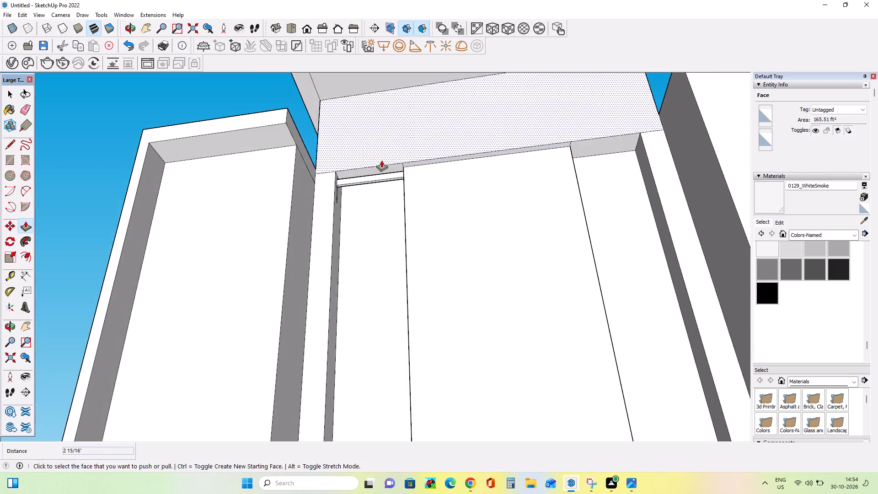
{"action": "scroll", "coordinate": [377, 175], "scroll_direction": "up", "scroll_amount": 4}
{"action": "left_click_drag", "start_coordinate": [376, 183], "coordinate": [378, 189]}
{"action": "left_click", "coordinate": [349, 191]}
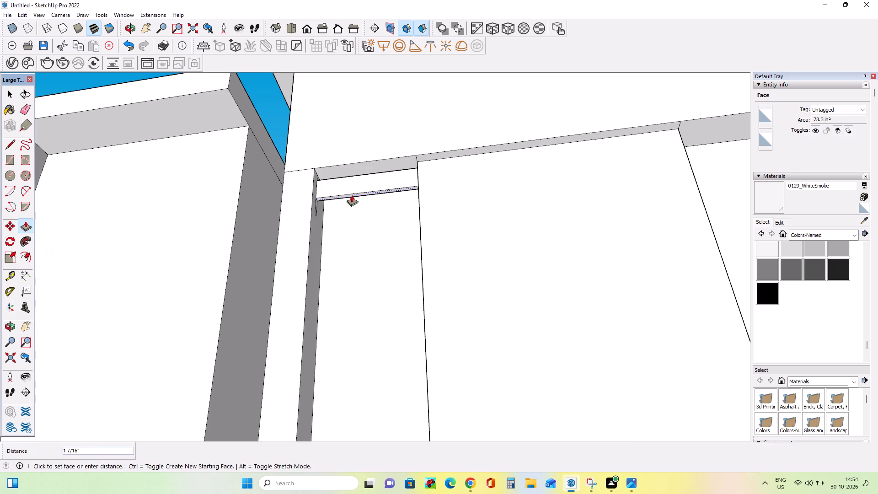
Draw a rectangle about 6 1/4" by 1 7/8" overlapping and extending the lower end of the thin strip below the bar.
{"action": "scroll", "coordinate": [320, 221], "scroll_direction": "up", "scroll_amount": 5}
{"action": "middle_click_drag", "start_coordinate": [322, 222], "coordinate": [268, 238]}
{"action": "scroll", "coordinate": [291, 226], "scroll_direction": "up", "scroll_amount": 2}
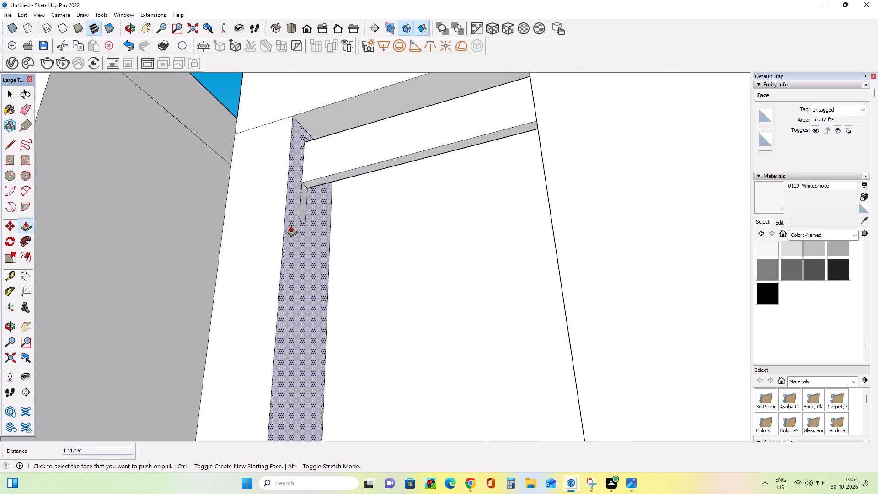
{"action": "scroll", "coordinate": [291, 226], "scroll_direction": "up", "scroll_amount": 2}
{"action": "left_click", "coordinate": [8, 163]}
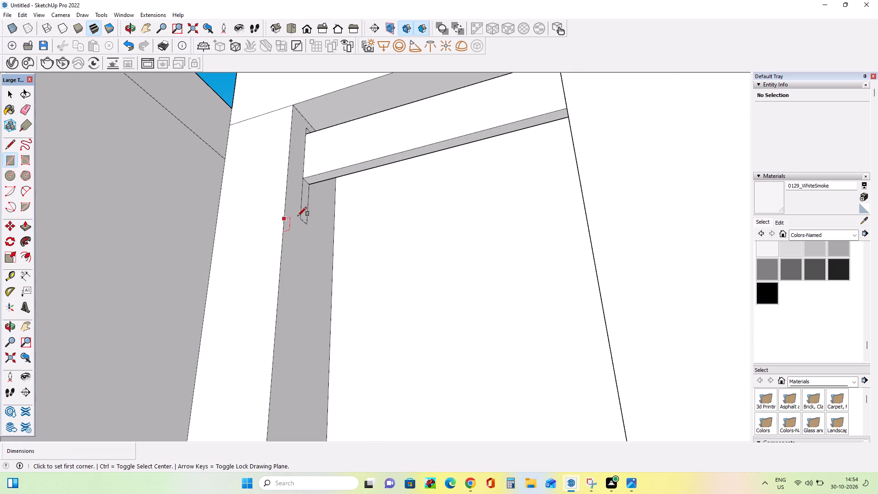
{"action": "left_click", "coordinate": [301, 205]}
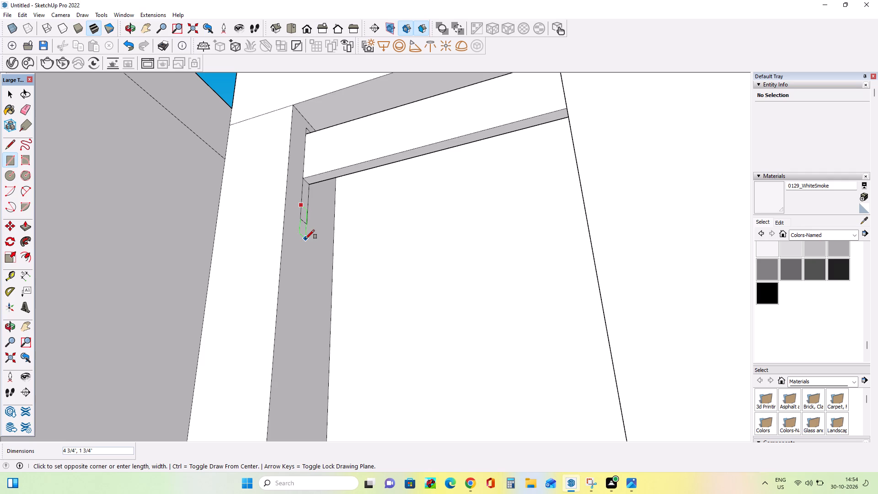
{"action": "left_click", "coordinate": [309, 210]}
{"action": "left_click", "coordinate": [309, 209]}
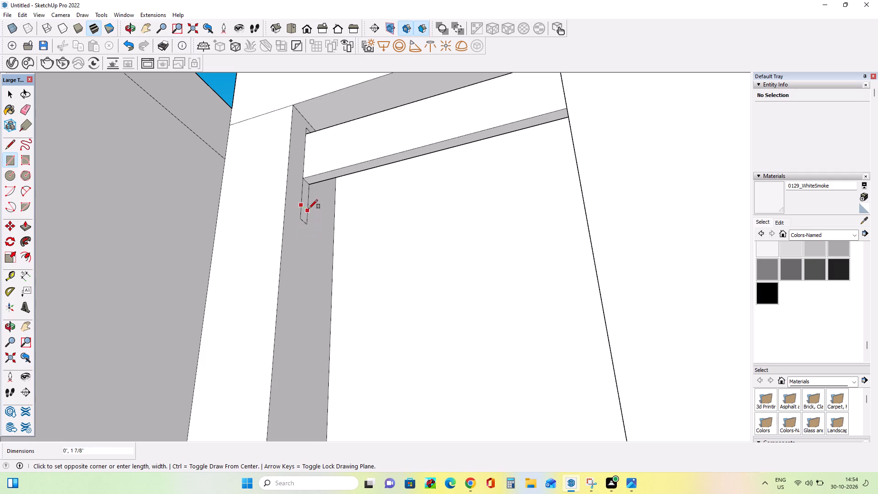
{"action": "left_click", "coordinate": [305, 247]}
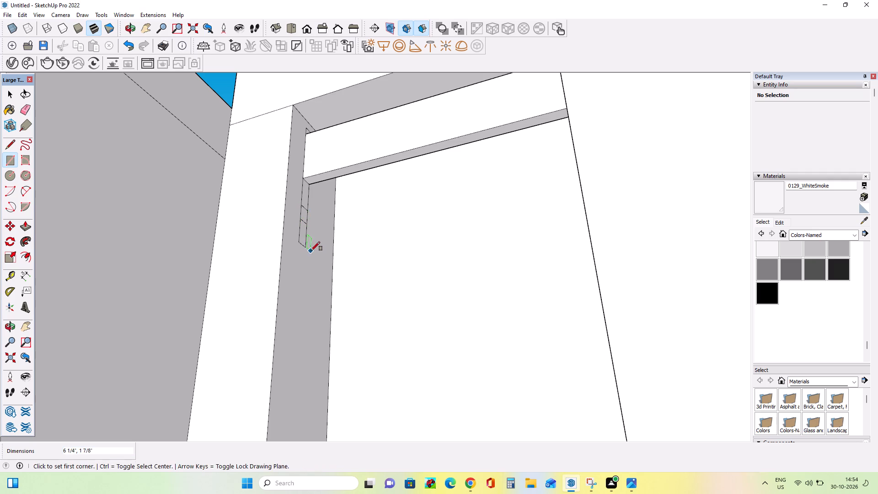
Erase the short edge dividing the new rectangle where the thin strip's original lower end crosses it.
{"action": "middle_click_drag", "start_coordinate": [311, 252], "coordinate": [295, 279]}
{"action": "scroll", "coordinate": [293, 268], "scroll_direction": "down", "scroll_amount": 3}
{"action": "middle_click_drag", "start_coordinate": [300, 263], "coordinate": [306, 271]}
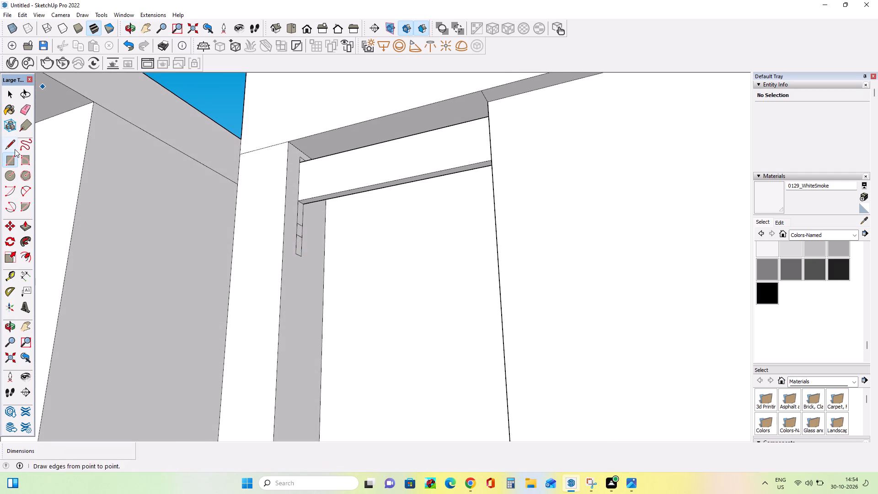
{"action": "left_click", "coordinate": [21, 111]}
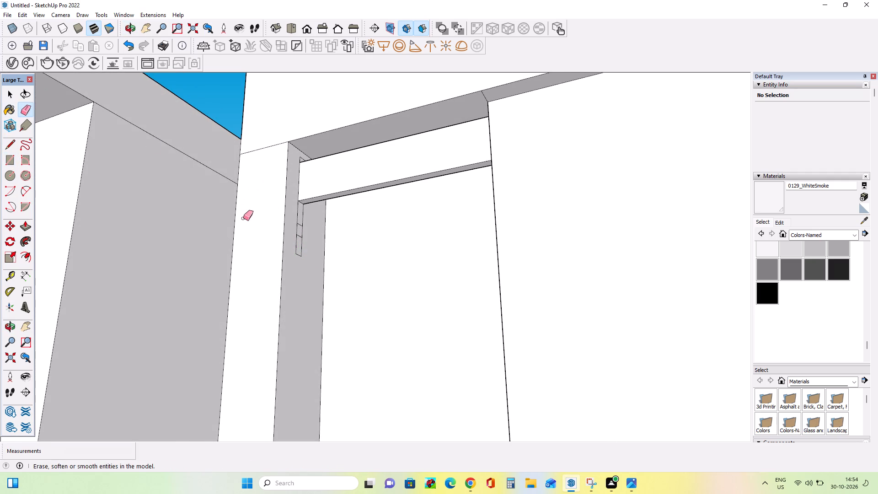
{"action": "left_click", "coordinate": [301, 236]}
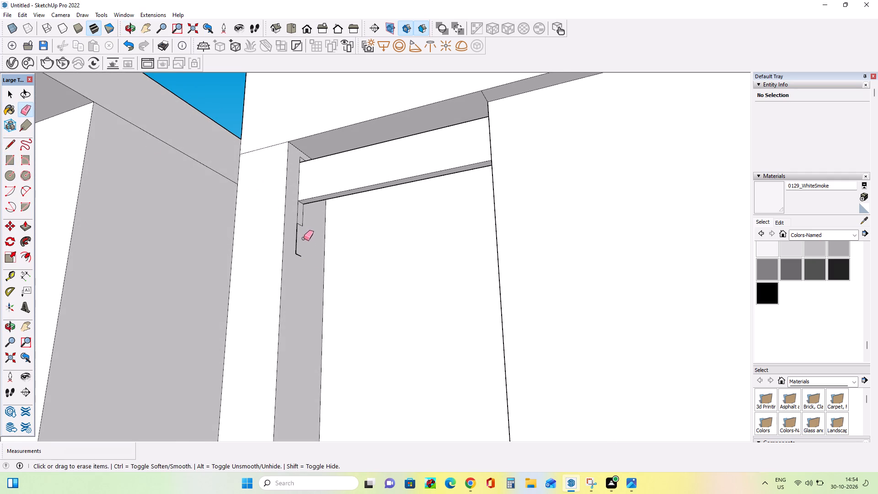
{"action": "key", "text": "ctrl+z"}
{"action": "scroll", "coordinate": [302, 245], "scroll_direction": "up", "scroll_amount": 4}
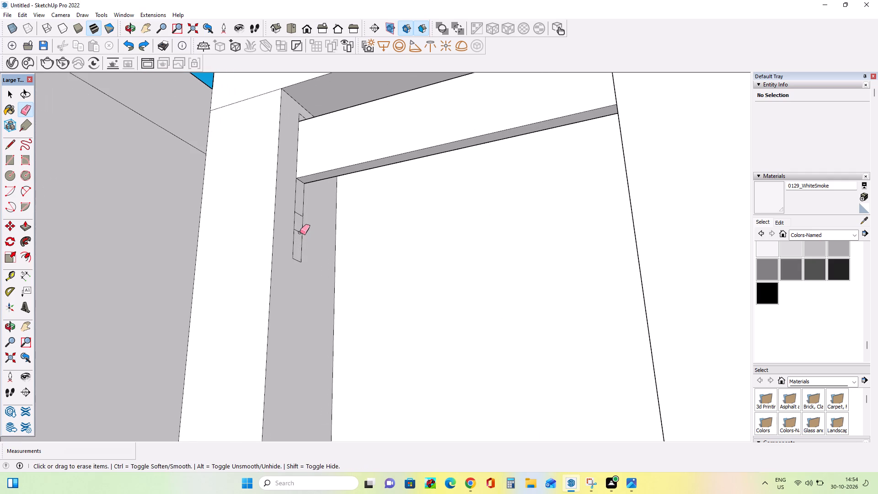
{"action": "left_click", "coordinate": [300, 232]}
Push/Pull the lower rectangle about 3' 5 3/16" into a second horizontal bar across the narrow left panel.
{"action": "left_click", "coordinate": [26, 224]}
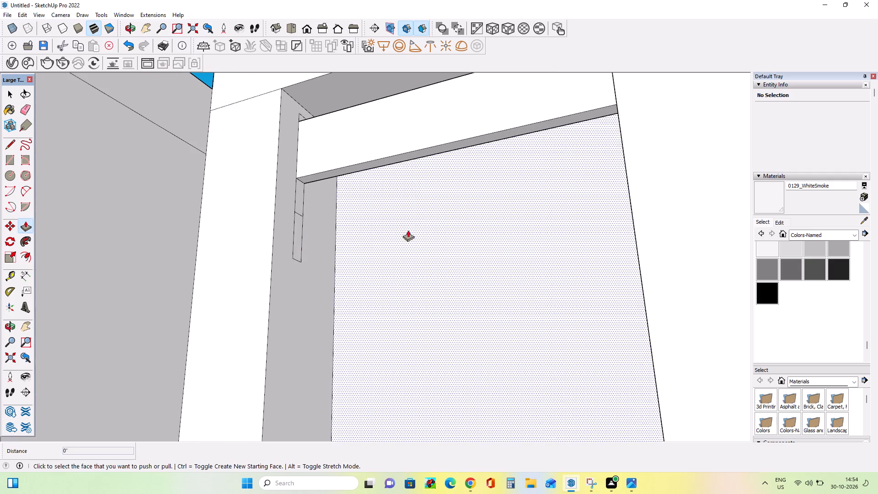
{"action": "left_click_drag", "start_coordinate": [298, 234], "coordinate": [657, 219]}
{"action": "scroll", "coordinate": [419, 215], "scroll_direction": "down", "scroll_amount": 13}
{"action": "scroll", "coordinate": [372, 209], "scroll_direction": "down", "scroll_amount": 4}
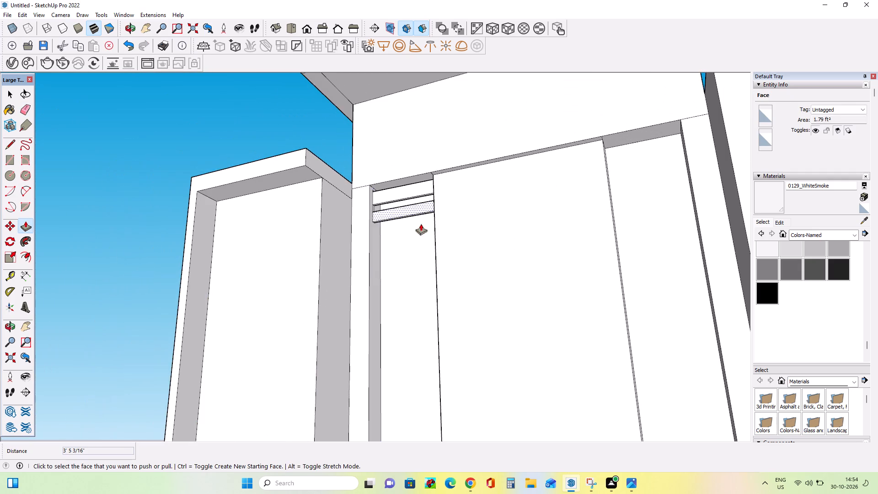
Pull the second bar's underside down by about 3 13/16" with Push/Pull.
{"action": "middle_click_drag", "start_coordinate": [438, 208], "coordinate": [482, 121]}
{"action": "scroll", "coordinate": [426, 198], "scroll_direction": "up", "scroll_amount": 5}
{"action": "left_click_drag", "start_coordinate": [424, 226], "coordinate": [425, 228]}
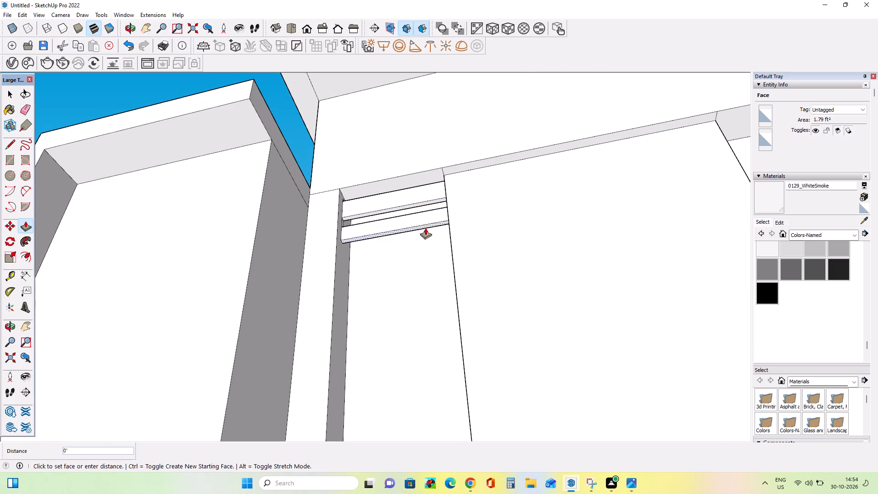
{"action": "left_click_drag", "start_coordinate": [425, 228], "coordinate": [426, 234]}
Examine the two bars' proportions against the whole building front from a distance.
{"action": "scroll", "coordinate": [371, 216], "scroll_direction": "down", "scroll_amount": 14}
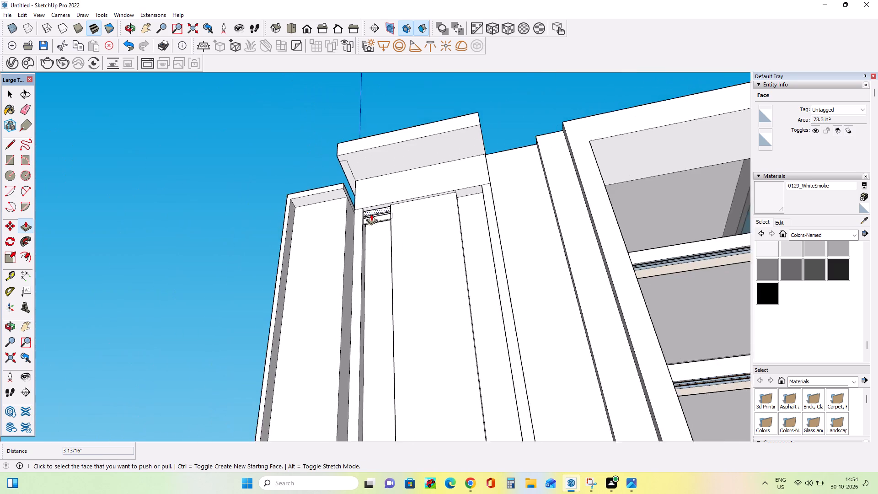
{"action": "scroll", "coordinate": [371, 214], "scroll_direction": "down", "scroll_amount": 16}
{"action": "middle_click_drag", "start_coordinate": [440, 209], "coordinate": [478, 312]}
{"action": "scroll", "coordinate": [328, 181], "scroll_direction": "up", "scroll_amount": 2}
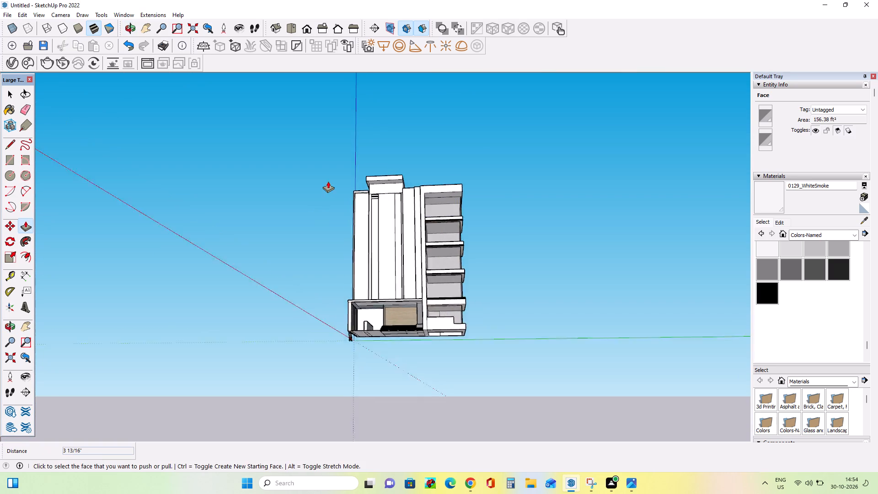
{"action": "scroll", "coordinate": [328, 181], "scroll_direction": "up", "scroll_amount": 7}
{"action": "scroll", "coordinate": [379, 175], "scroll_direction": "down", "scroll_amount": 4}
{"action": "middle_click_drag", "start_coordinate": [460, 225], "coordinate": [471, 254]}
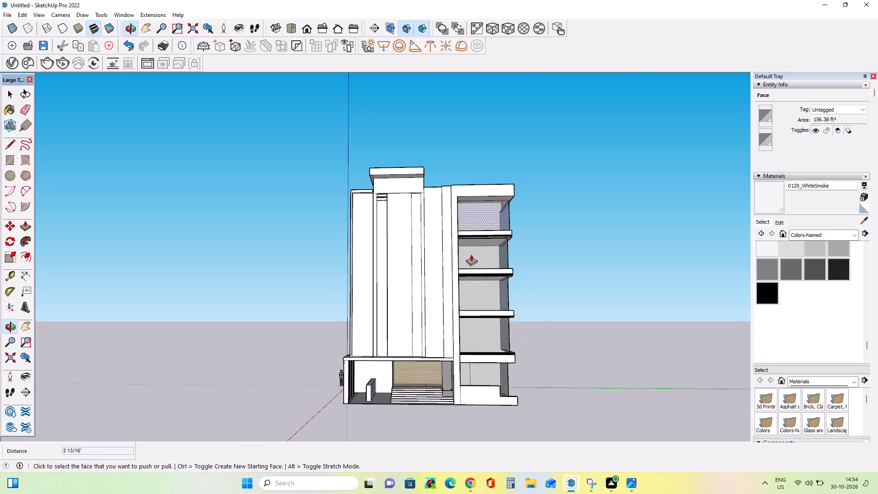
{"action": "scroll", "coordinate": [471, 254], "scroll_direction": "up", "scroll_amount": 3}
{"action": "scroll", "coordinate": [452, 232], "scroll_direction": "down", "scroll_amount": 2}
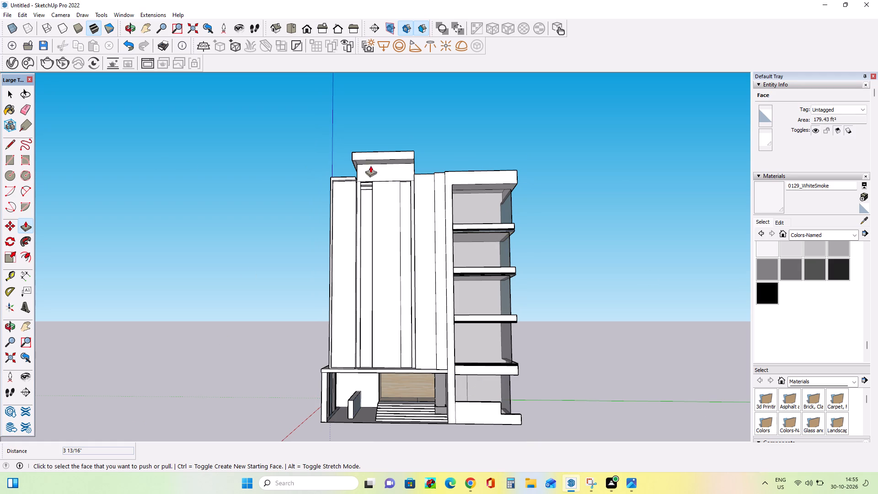
Pull the second bar's underside down by about another 5 7/16" to make the bar taller.
{"action": "scroll", "coordinate": [383, 200], "scroll_direction": "up", "scroll_amount": 20}
{"action": "scroll", "coordinate": [383, 200], "scroll_direction": "up", "scroll_amount": 2}
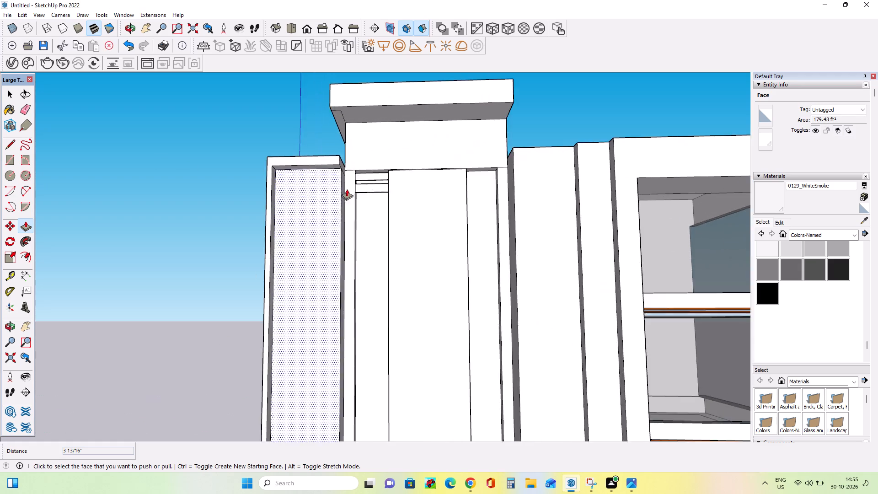
{"action": "scroll", "coordinate": [347, 189], "scroll_direction": "up", "scroll_amount": 9}
{"action": "scroll", "coordinate": [391, 186], "scroll_direction": "up", "scroll_amount": 3}
{"action": "middle_click_drag", "start_coordinate": [372, 207], "coordinate": [423, 96]}
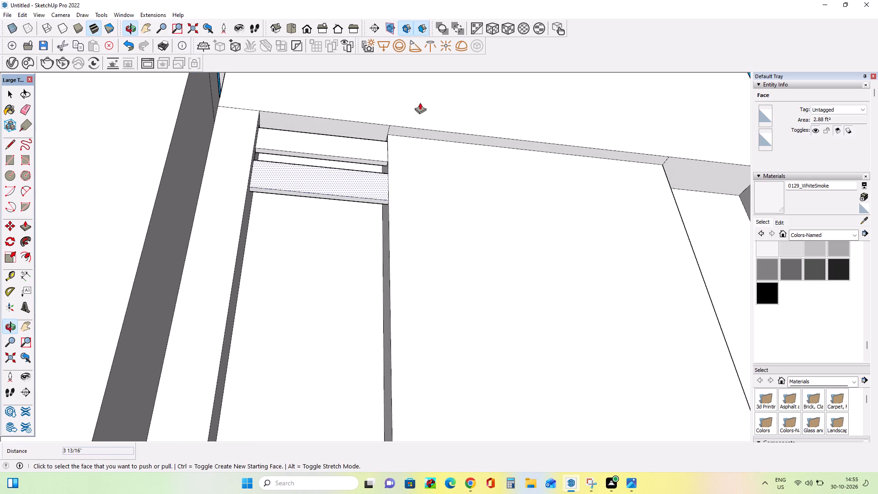
{"action": "left_click_drag", "start_coordinate": [373, 201], "coordinate": [373, 216]}
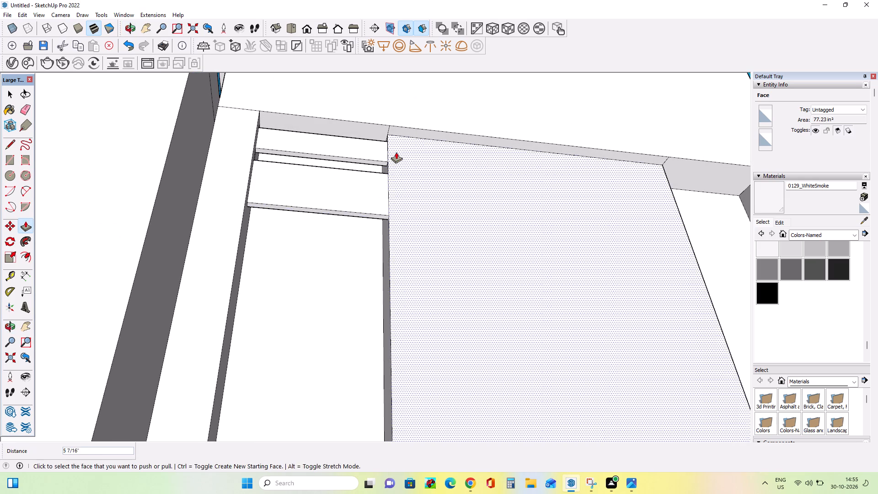
Push the second bar's top face down by about 4 1/4" to widen the gap below the first bar.
{"action": "middle_click_drag", "start_coordinate": [396, 149], "coordinate": [381, 269]}
{"action": "scroll", "coordinate": [359, 199], "scroll_direction": "up", "scroll_amount": 5}
{"action": "middle_click_drag", "start_coordinate": [368, 224], "coordinate": [355, 281]}
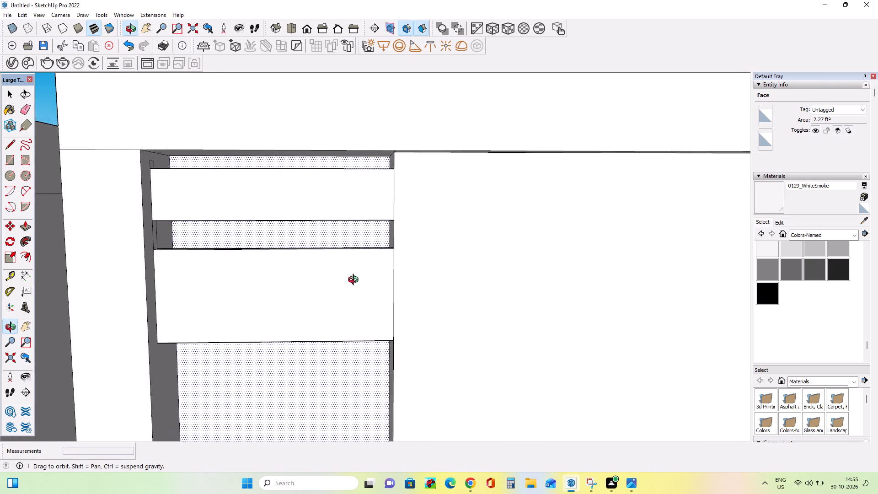
{"action": "middle_click_drag", "start_coordinate": [355, 281], "coordinate": [346, 333]}
{"action": "left_click_drag", "start_coordinate": [353, 254], "coordinate": [352, 277]}
Pull the first bar's underside down by about 2 1/16".
{"action": "middle_click_drag", "start_coordinate": [372, 264], "coordinate": [392, 67]}
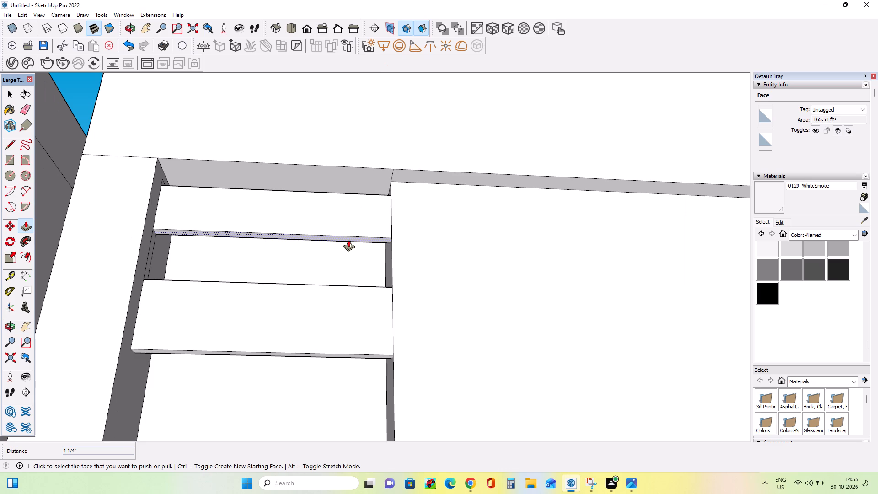
{"action": "left_click_drag", "start_coordinate": [348, 238], "coordinate": [349, 249]}
Draw a thin rectangle about 1' 1 5/16" by 1 7/8" on the recess's side face, running down from the second bar's underside.
{"action": "scroll", "coordinate": [275, 225], "scroll_direction": "down", "scroll_amount": 5}
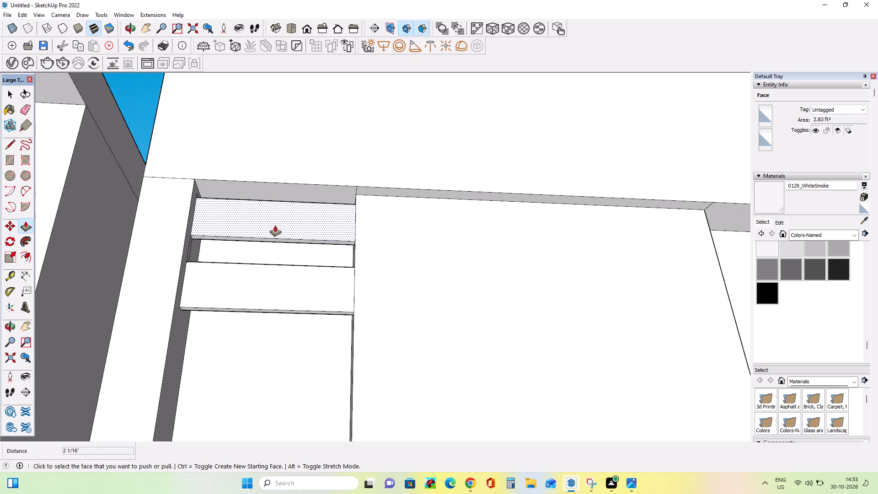
{"action": "scroll", "coordinate": [275, 225], "scroll_direction": "down", "scroll_amount": 2}
{"action": "middle_click_drag", "start_coordinate": [298, 327], "coordinate": [225, 340]}
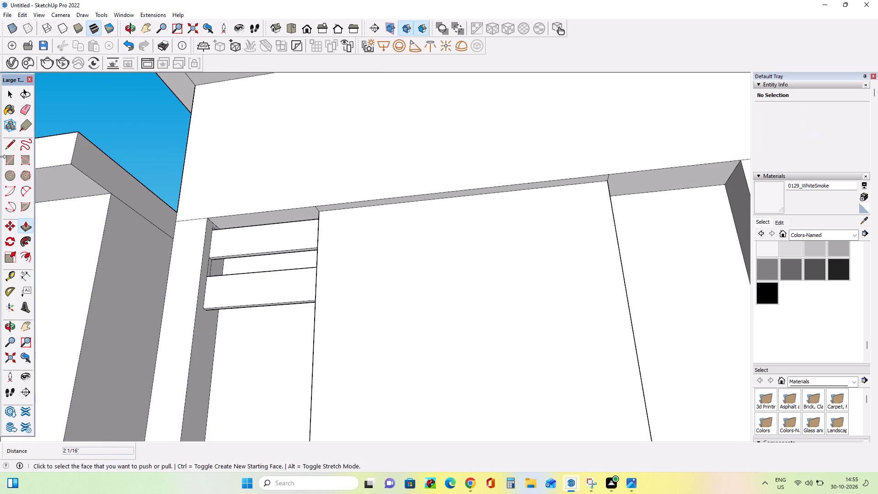
{"action": "left_click", "coordinate": [9, 159]}
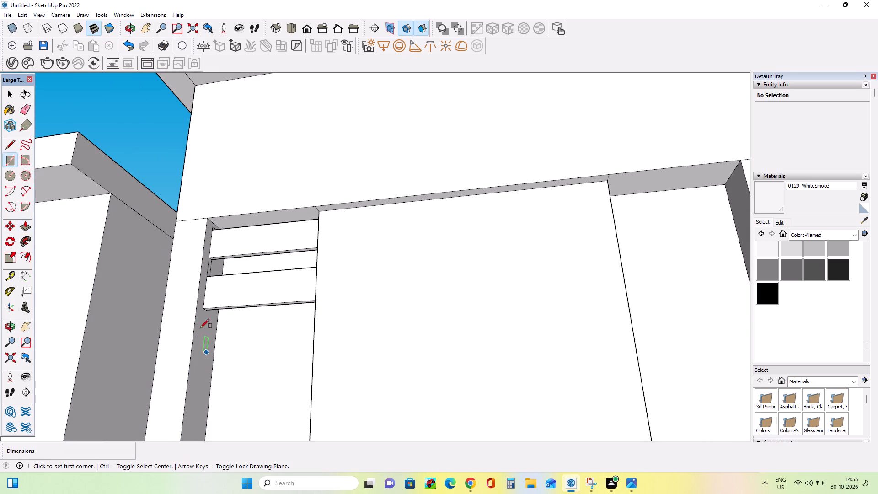
{"action": "left_click", "coordinate": [203, 311]}
{"action": "scroll", "coordinate": [209, 317], "scroll_direction": "up", "scroll_amount": 4}
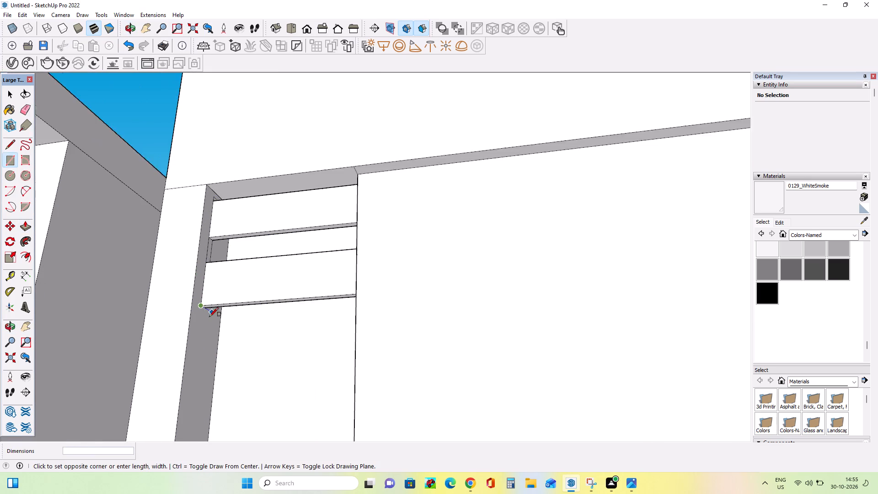
{"action": "scroll", "coordinate": [209, 317], "scroll_direction": "up", "scroll_amount": 4}
{"action": "left_click", "coordinate": [204, 303]}
{"action": "scroll", "coordinate": [209, 345], "scroll_direction": "up", "scroll_amount": 1}
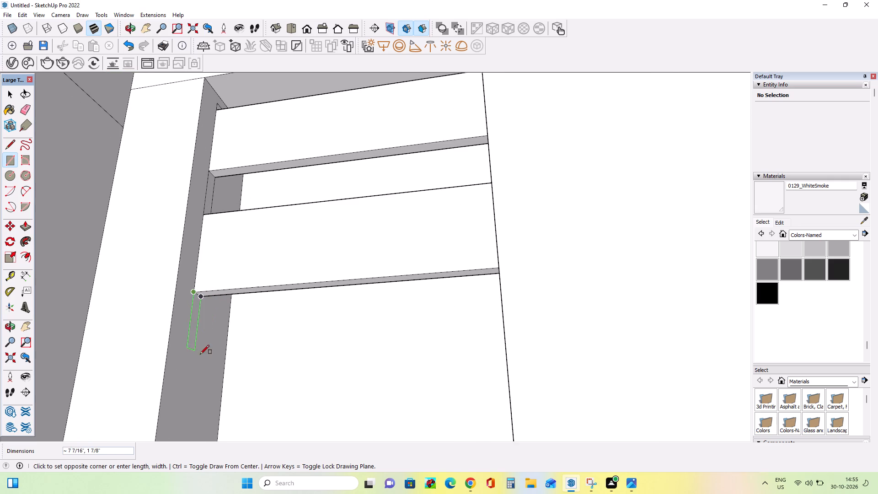
{"action": "left_click", "coordinate": [194, 398]}
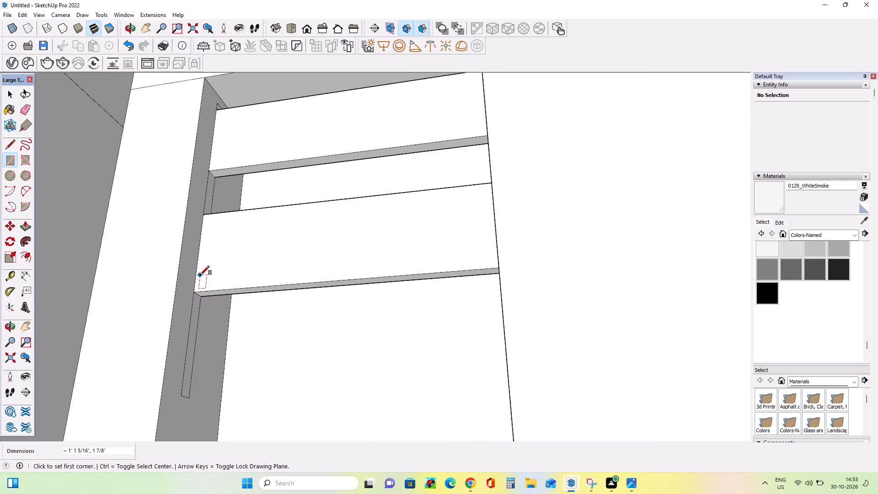
Draw a rectangle about 9 3/8" by 1 7/8" over the lower part of the thin strip to divide it.
{"action": "left_click", "coordinate": [189, 321]}
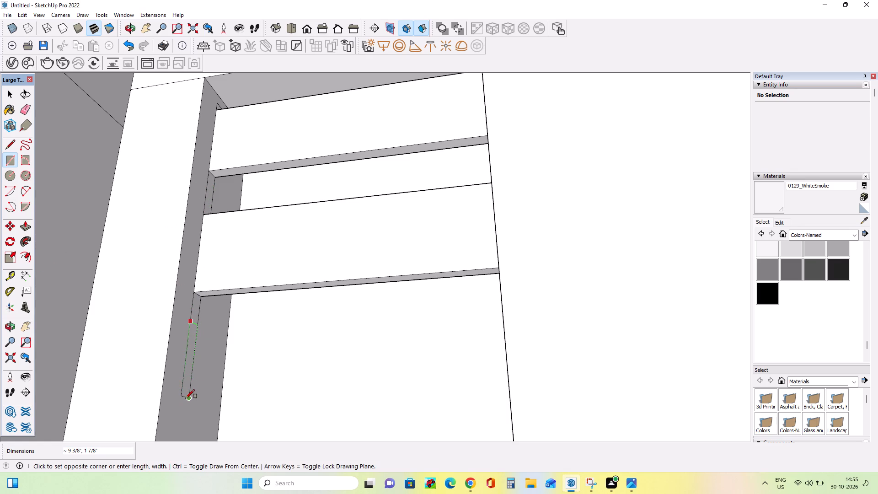
{"action": "left_click", "coordinate": [186, 398]}
{"action": "middle_click", "coordinate": [203, 405]}
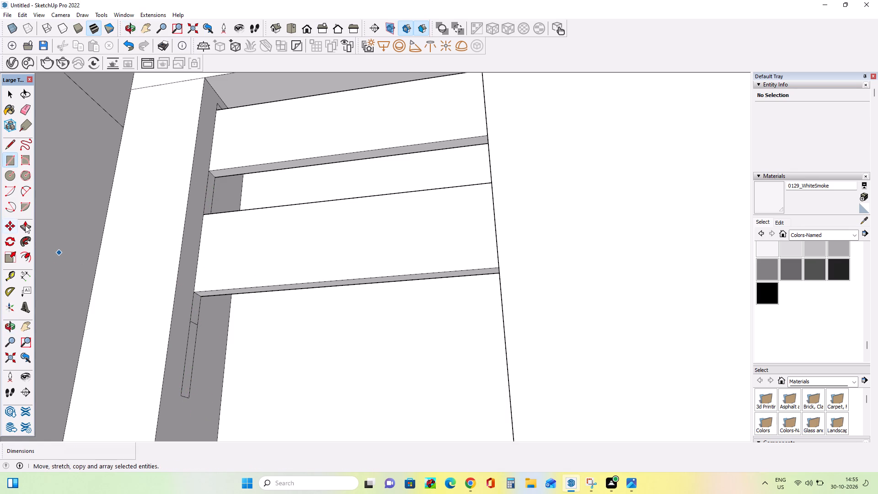
Push/Pull the lower rectangle about 3' 4 1/16" into a third horizontal bar across the narrow left panel.
{"action": "left_click", "coordinate": [25, 225]}
{"action": "left_click_drag", "start_coordinate": [188, 375], "coordinate": [507, 362]}
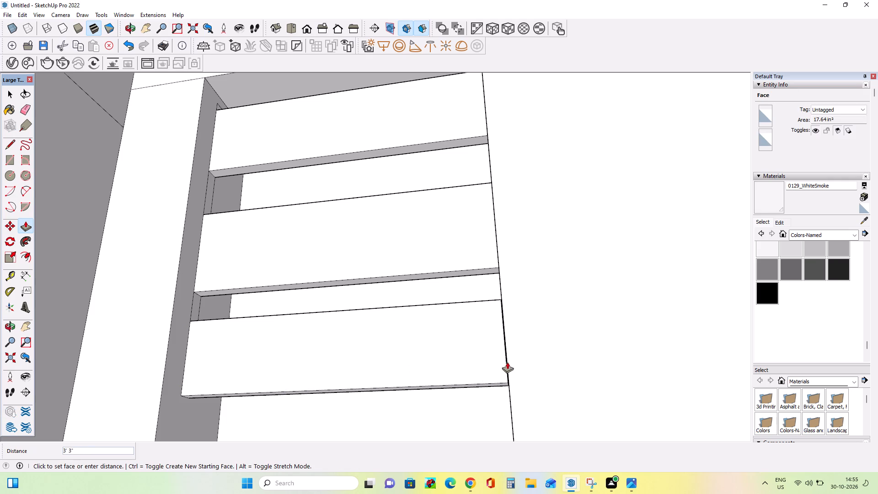
{"action": "left_click_drag", "start_coordinate": [507, 362], "coordinate": [516, 362]}
Pull the third bar's underside down by about 2 13/16".
{"action": "scroll", "coordinate": [197, 311], "scroll_direction": "down", "scroll_amount": 9}
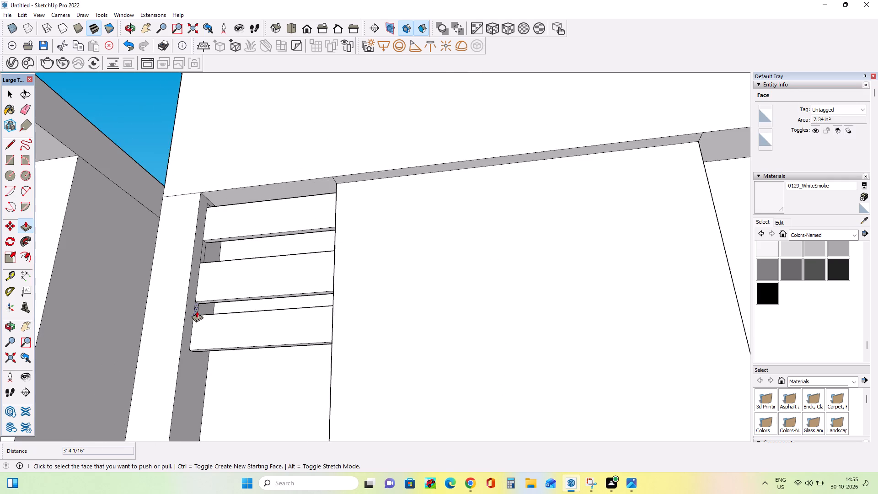
{"action": "scroll", "coordinate": [197, 311], "scroll_direction": "down", "scroll_amount": 10}
{"action": "scroll", "coordinate": [209, 346], "scroll_direction": "up", "scroll_amount": 6}
{"action": "middle_click_drag", "start_coordinate": [229, 324], "coordinate": [238, 241]}
{"action": "scroll", "coordinate": [240, 278], "scroll_direction": "up", "scroll_amount": 4}
{"action": "left_click_drag", "start_coordinate": [241, 273], "coordinate": [243, 282]}
Examine the three bars' size and spacing against the whole building front from several angles.
{"action": "scroll", "coordinate": [206, 281], "scroll_direction": "down", "scroll_amount": 20}
{"action": "scroll", "coordinate": [206, 281], "scroll_direction": "down", "scroll_amount": 4}
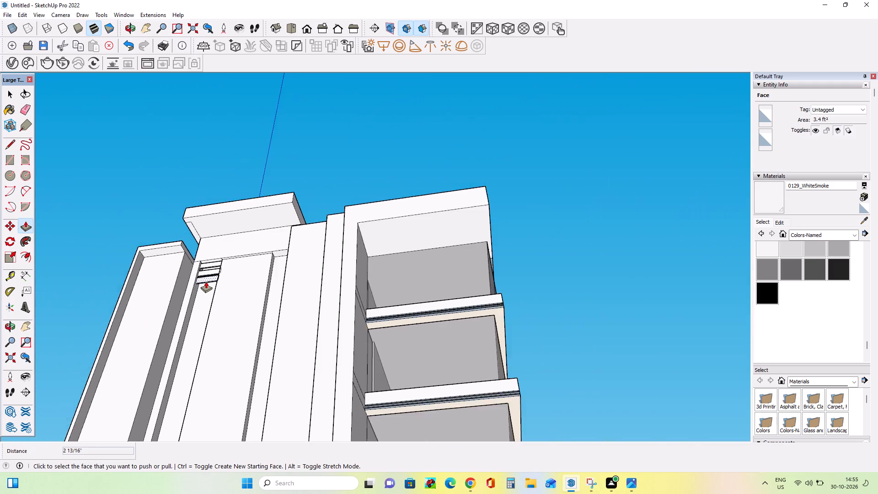
{"action": "scroll", "coordinate": [206, 281], "scroll_direction": "down", "scroll_amount": 9}
{"action": "middle_click_drag", "start_coordinate": [226, 294], "coordinate": [258, 406]}
{"action": "scroll", "coordinate": [220, 409], "scroll_direction": "up", "scroll_amount": 10}
{"action": "middle_click_drag", "start_coordinate": [167, 388], "coordinate": [235, 403]}
{"action": "scroll", "coordinate": [233, 401], "scroll_direction": "down", "scroll_amount": 8}
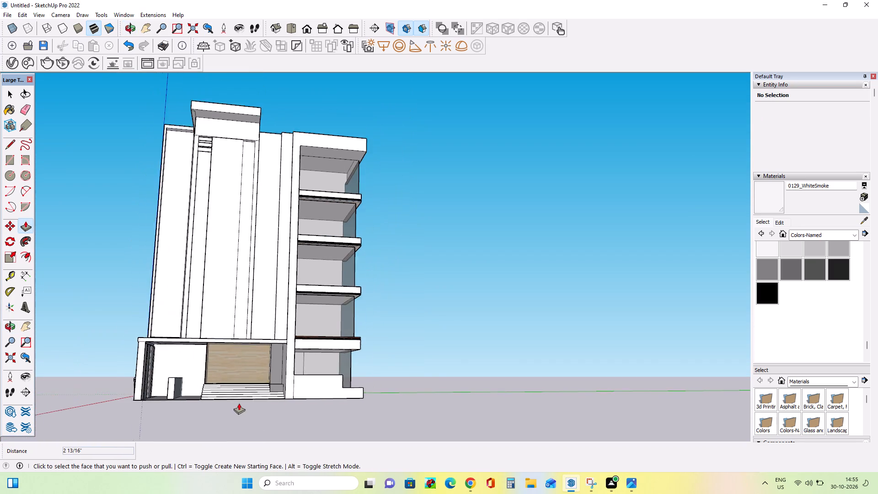
{"action": "scroll", "coordinate": [239, 403], "scroll_direction": "down", "scroll_amount": 1}
{"action": "scroll", "coordinate": [234, 401], "scroll_direction": "up", "scroll_amount": 5}
{"action": "scroll", "coordinate": [234, 401], "scroll_direction": "down", "scroll_amount": 4}
{"action": "middle_click_drag", "start_coordinate": [296, 274], "coordinate": [262, 339]}
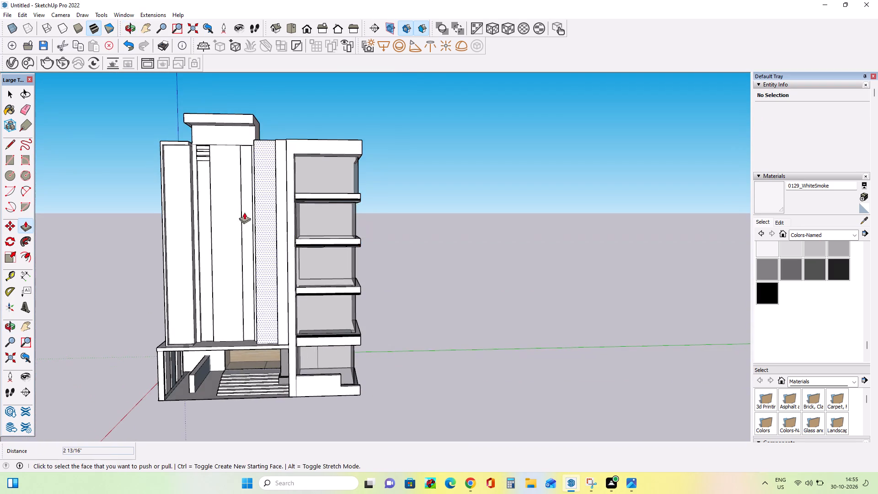
{"action": "scroll", "coordinate": [240, 175], "scroll_direction": "up", "scroll_amount": 2}
{"action": "middle_click_drag", "start_coordinate": [238, 182], "coordinate": [246, 199]}
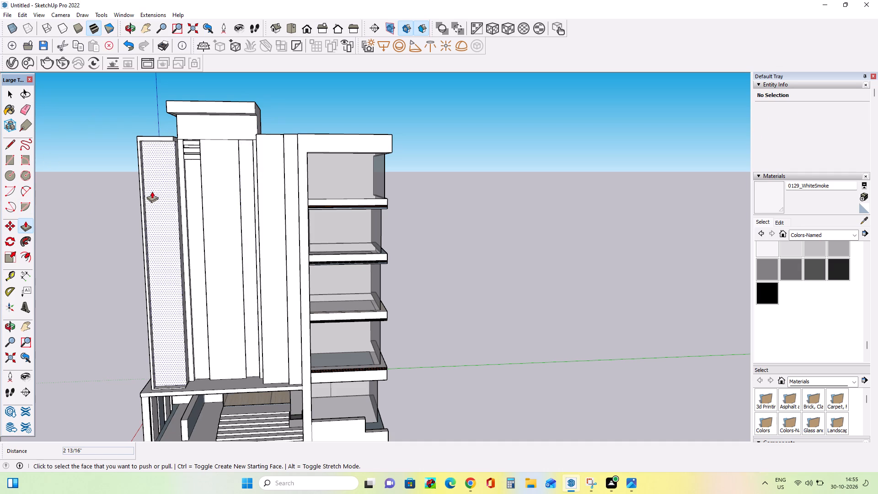
{"action": "middle_click", "coordinate": [120, 198]}
{"action": "scroll", "coordinate": [305, 191], "scroll_direction": "down", "scroll_amount": 6}
{"action": "scroll", "coordinate": [163, 148], "scroll_direction": "up", "scroll_amount": 4}
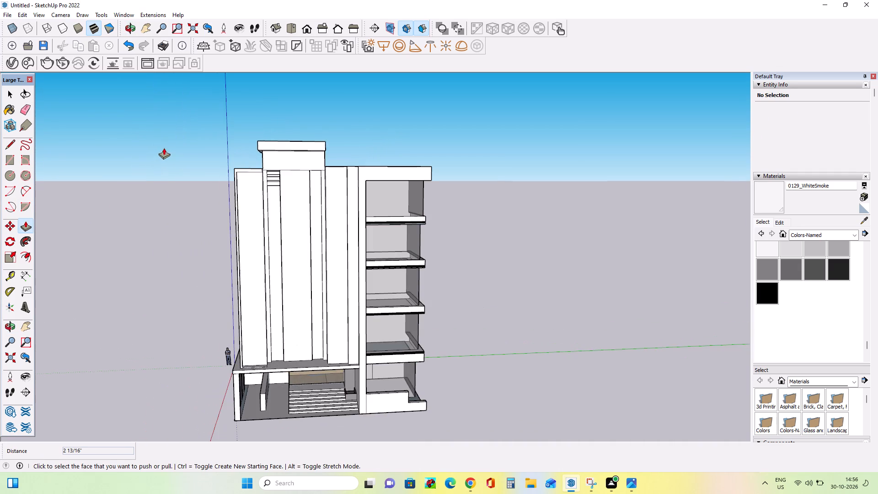
{"action": "scroll", "coordinate": [336, 214], "scroll_direction": "up", "scroll_amount": 1}
{"action": "middle_click_drag", "start_coordinate": [334, 215], "coordinate": [316, 208]}
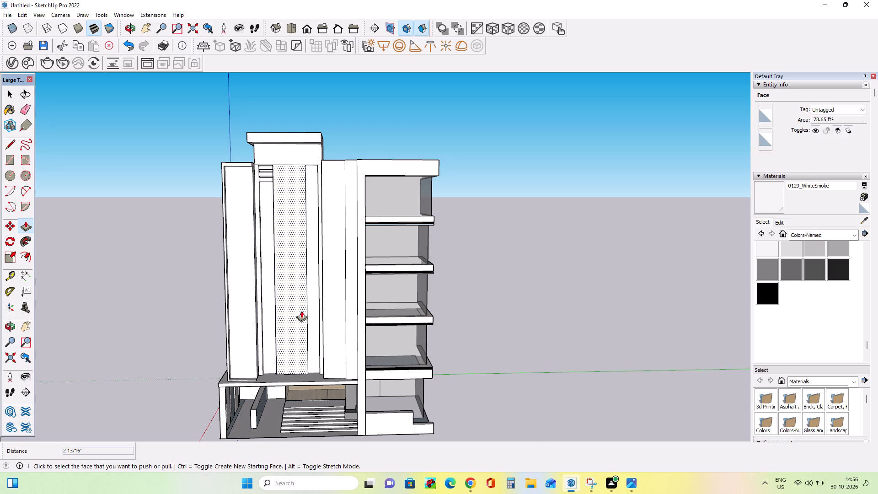
Inspect the narrow left panel closely, including its plain stretch below the third bar.
{"action": "scroll", "coordinate": [304, 301], "scroll_direction": "down", "scroll_amount": 1}
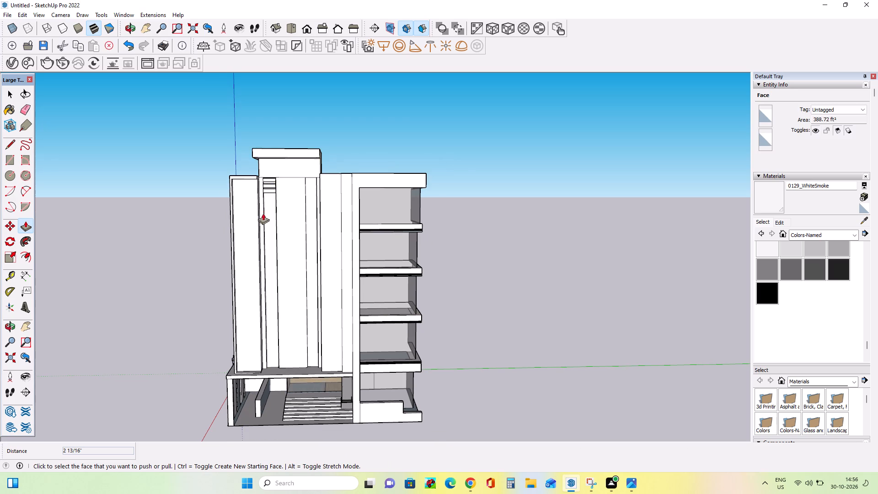
{"action": "scroll", "coordinate": [263, 201], "scroll_direction": "up", "scroll_amount": 2}
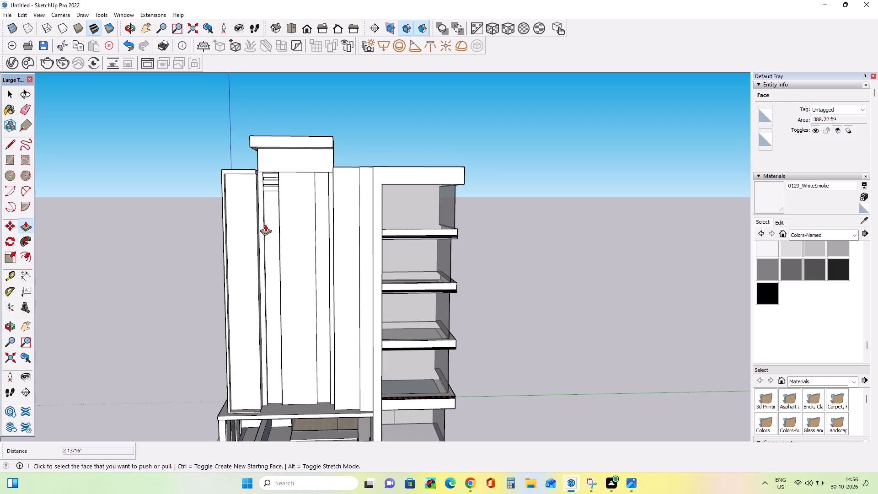
{"action": "middle_click_drag", "start_coordinate": [267, 221], "coordinate": [268, 206]}
{"action": "scroll", "coordinate": [269, 207], "scroll_direction": "up", "scroll_amount": 3}
{"action": "middle_click_drag", "start_coordinate": [294, 226], "coordinate": [233, 230]}
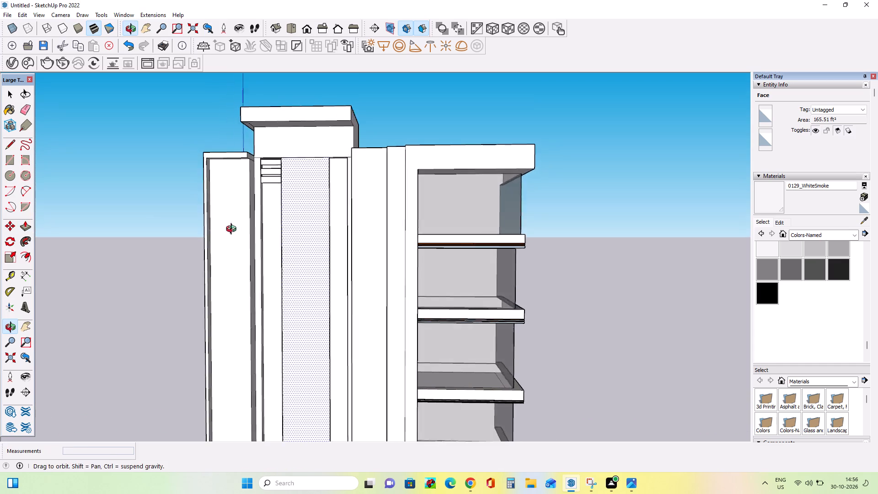
{"action": "middle_click_drag", "start_coordinate": [233, 230], "coordinate": [219, 232]}
{"action": "scroll", "coordinate": [266, 224], "scroll_direction": "up", "scroll_amount": 3}
{"action": "middle_click_drag", "start_coordinate": [266, 220], "coordinate": [268, 206]}
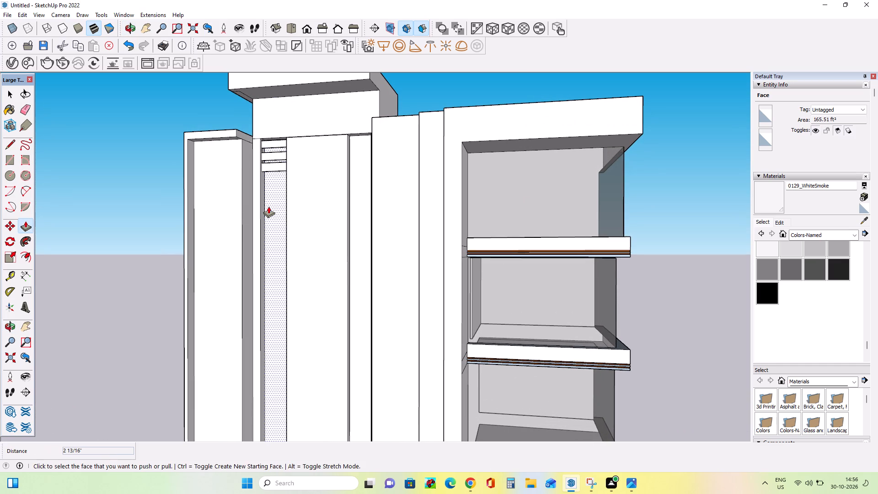
{"action": "middle_click_drag", "start_coordinate": [272, 207], "coordinate": [277, 216]}
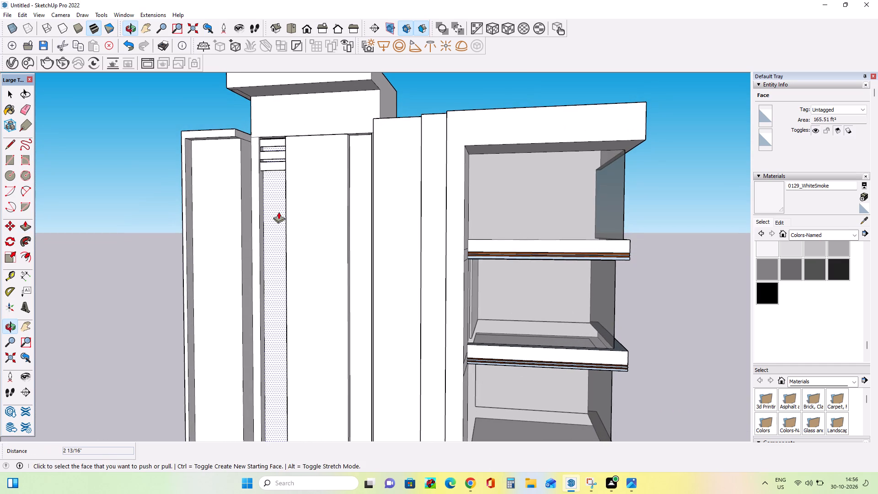
{"action": "middle_click_drag", "start_coordinate": [279, 211], "coordinate": [342, 145]}
{"action": "scroll", "coordinate": [275, 198], "scroll_direction": "up", "scroll_amount": 3}
{"action": "middle_click_drag", "start_coordinate": [278, 198], "coordinate": [275, 196]}
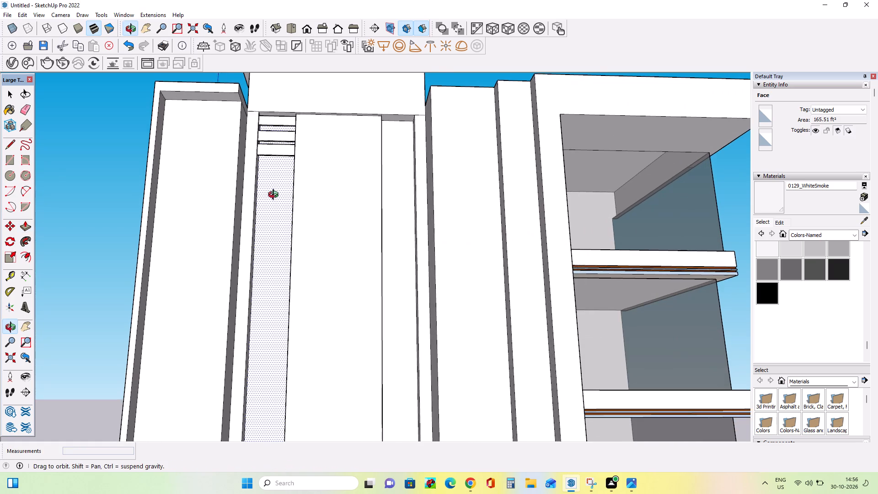
{"action": "middle_click_drag", "start_coordinate": [275, 196], "coordinate": [274, 179]}
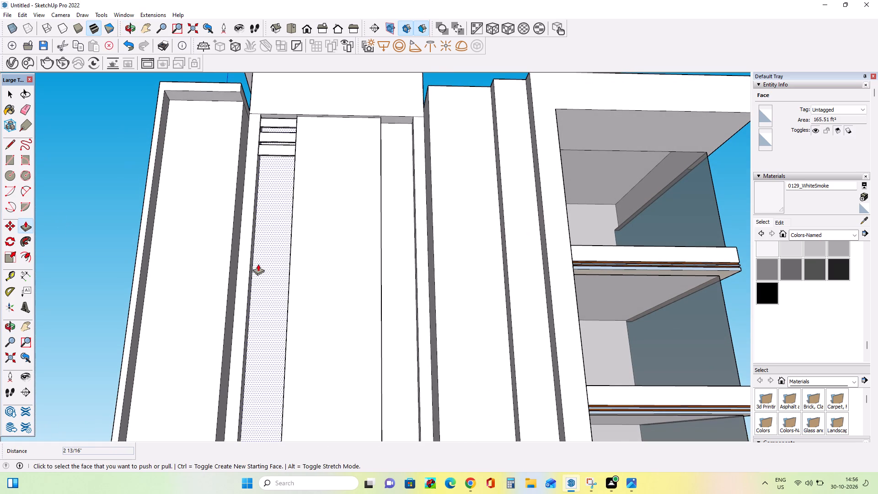
{"action": "middle_click_drag", "start_coordinate": [260, 259], "coordinate": [272, 300]}
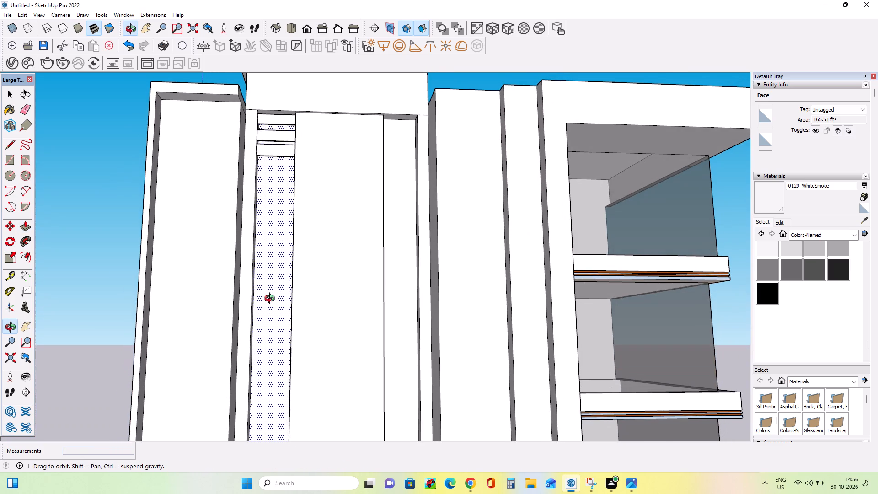
{"action": "middle_click_drag", "start_coordinate": [272, 300], "coordinate": [270, 301]}
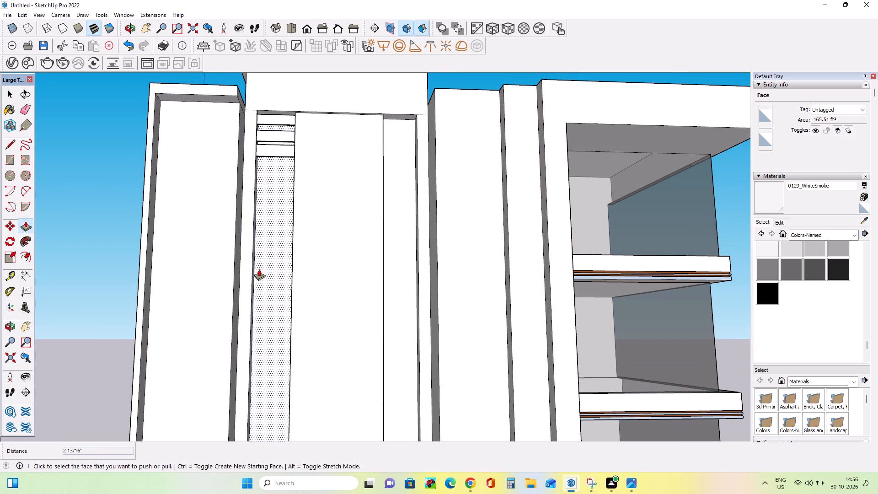
Draw a rectangle about 2' 8 15/16" wide and 7' 6 15/16" high on the narrow left panel's recessed face, running behind the three bars.
{"action": "middle_click_drag", "start_coordinate": [274, 199], "coordinate": [274, 210]}
{"action": "middle_click_drag", "start_coordinate": [305, 263], "coordinate": [302, 182]}
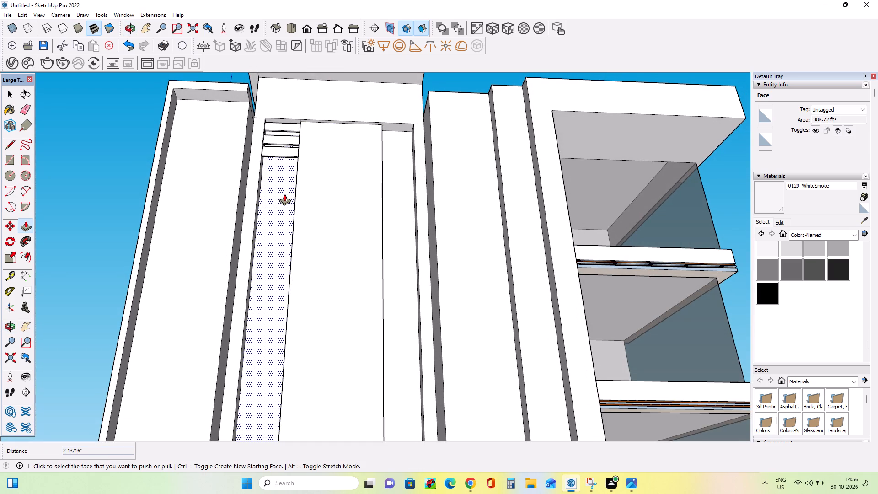
{"action": "middle_click_drag", "start_coordinate": [284, 194], "coordinate": [284, 206]}
{"action": "scroll", "coordinate": [290, 241], "scroll_direction": "down", "scroll_amount": 1}
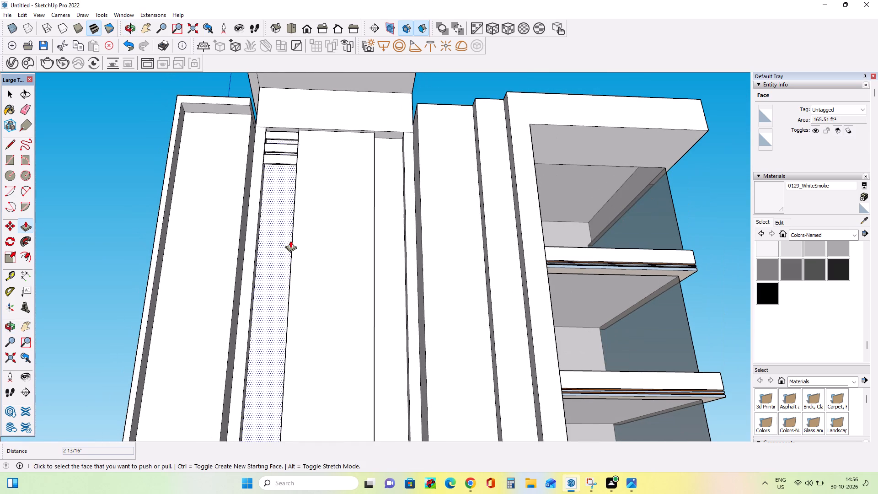
{"action": "middle_click", "coordinate": [290, 241]}
{"action": "left_click", "coordinate": [10, 162]}
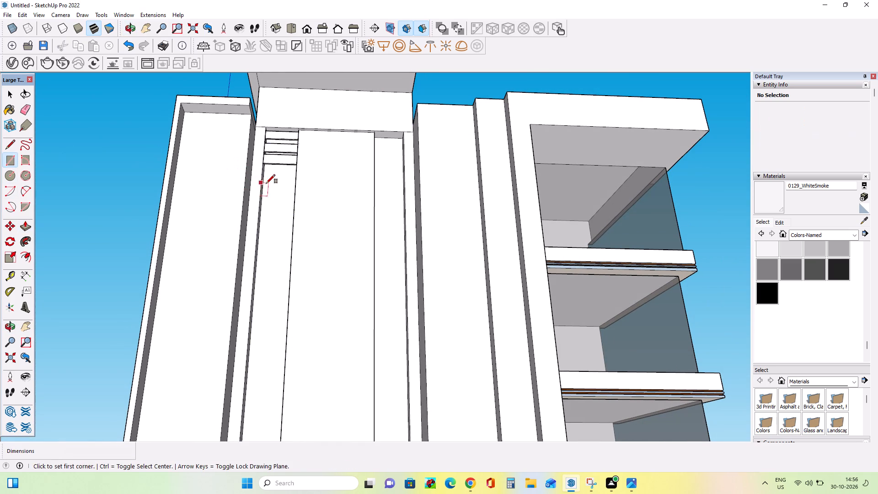
{"action": "middle_click_drag", "start_coordinate": [270, 185], "coordinate": [290, 281]}
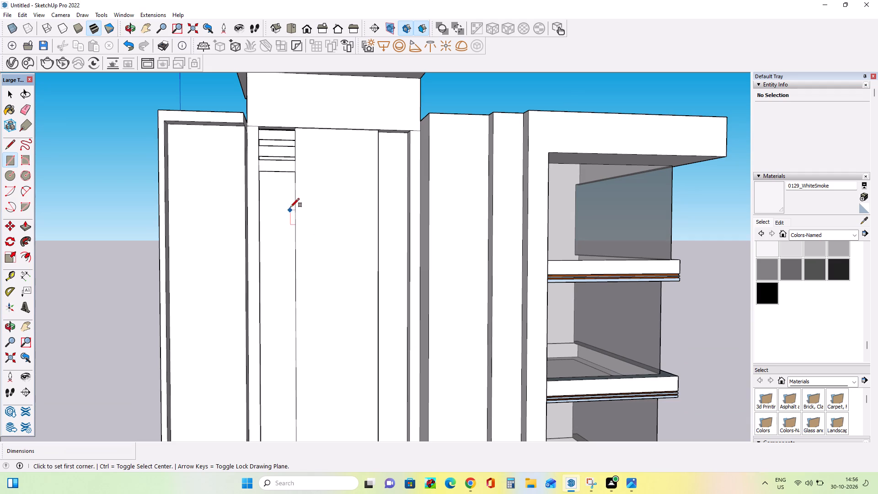
{"action": "left_click", "coordinate": [292, 213]}
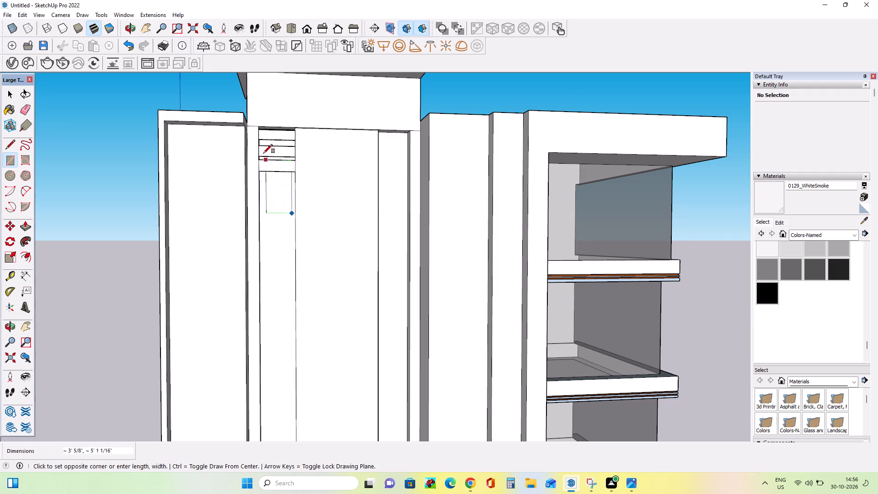
{"action": "scroll", "coordinate": [263, 138], "scroll_direction": "up", "scroll_amount": 3}
{"action": "middle_click_drag", "start_coordinate": [264, 137], "coordinate": [255, 181]}
{"action": "scroll", "coordinate": [261, 144], "scroll_direction": "up", "scroll_amount": 2}
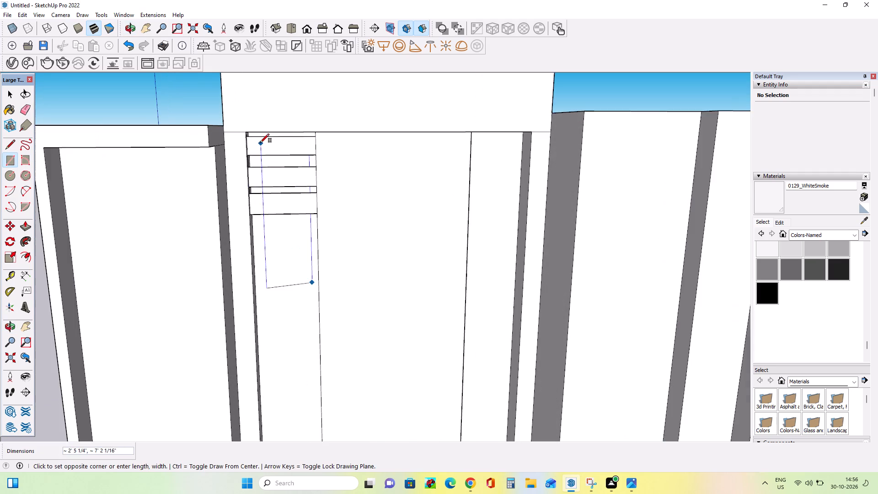
{"action": "scroll", "coordinate": [260, 143], "scroll_direction": "up", "scroll_amount": 10}
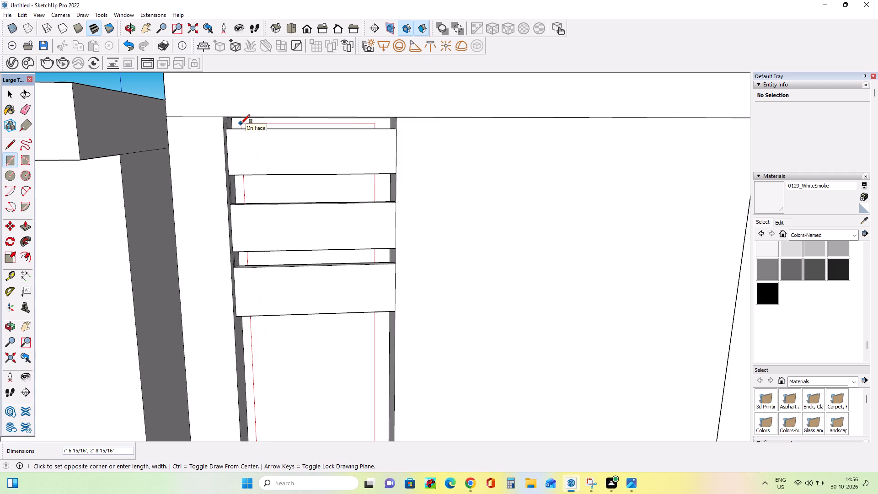
{"action": "left_click", "coordinate": [241, 123]}
Draw a second rectangle about 2' 8 15/16" wide and 2' 7 3/16" high directly below the first, sharing its bottom edge.
{"action": "middle_click_drag", "start_coordinate": [298, 156], "coordinate": [299, 146]}
{"action": "scroll", "coordinate": [299, 145], "scroll_direction": "down", "scroll_amount": 2}
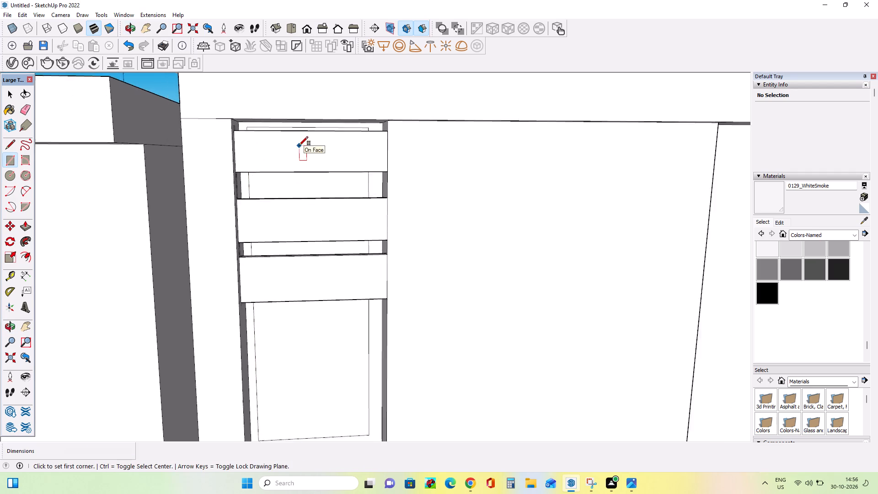
{"action": "scroll", "coordinate": [299, 145], "scroll_direction": "down", "scroll_amount": 8}
{"action": "middle_click_drag", "start_coordinate": [308, 259], "coordinate": [326, 268]}
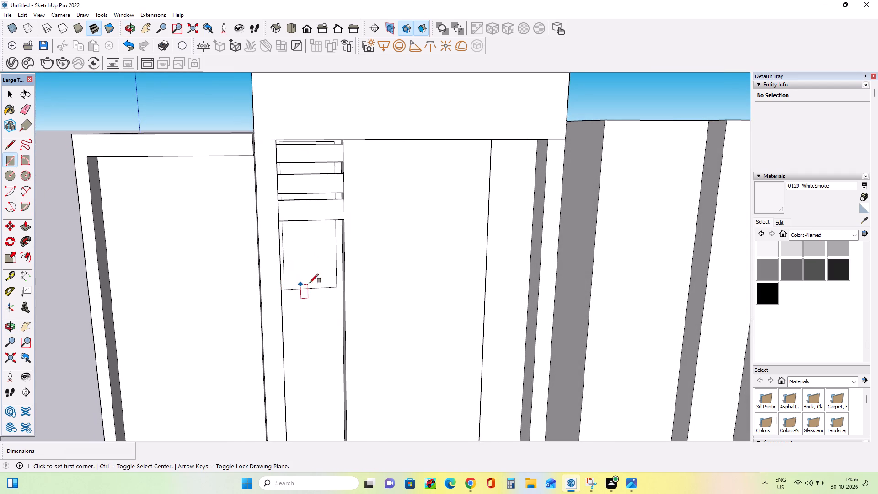
{"action": "middle_click_drag", "start_coordinate": [326, 278], "coordinate": [297, 277]}
{"action": "scroll", "coordinate": [280, 265], "scroll_direction": "up", "scroll_amount": 2}
{"action": "middle_click_drag", "start_coordinate": [284, 265], "coordinate": [291, 225]}
{"action": "scroll", "coordinate": [330, 255], "scroll_direction": "down", "scroll_amount": 1}
{"action": "middle_click_drag", "start_coordinate": [340, 285], "coordinate": [335, 290]}
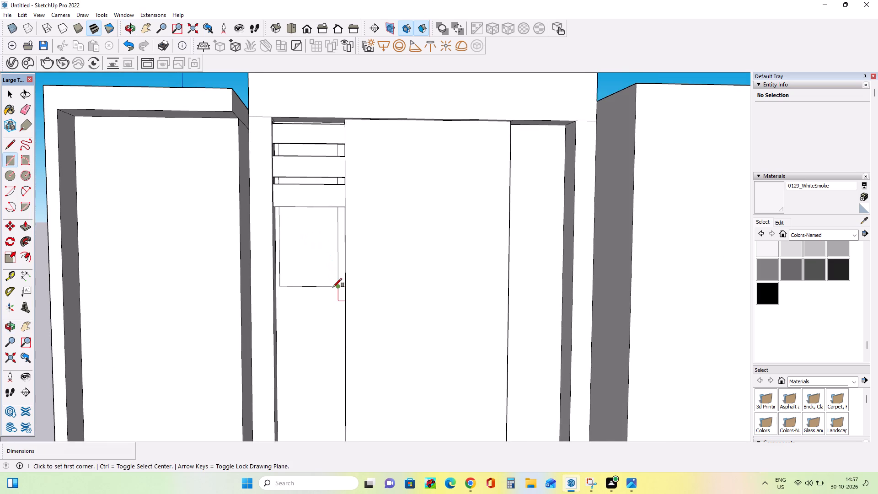
{"action": "scroll", "coordinate": [333, 287], "scroll_direction": "up", "scroll_amount": 2}
{"action": "middle_click", "coordinate": [333, 287]}
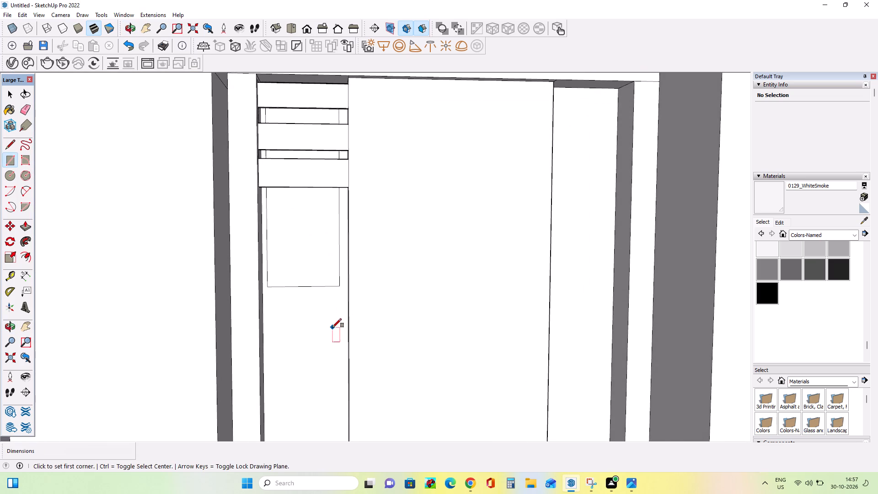
{"action": "middle_click_drag", "start_coordinate": [327, 311], "coordinate": [321, 292]}
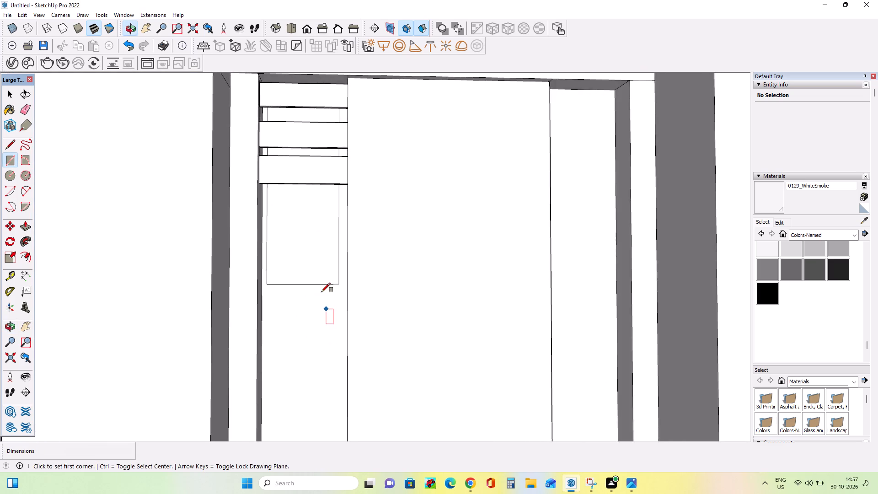
{"action": "scroll", "coordinate": [321, 292], "scroll_direction": "down", "scroll_amount": 2}
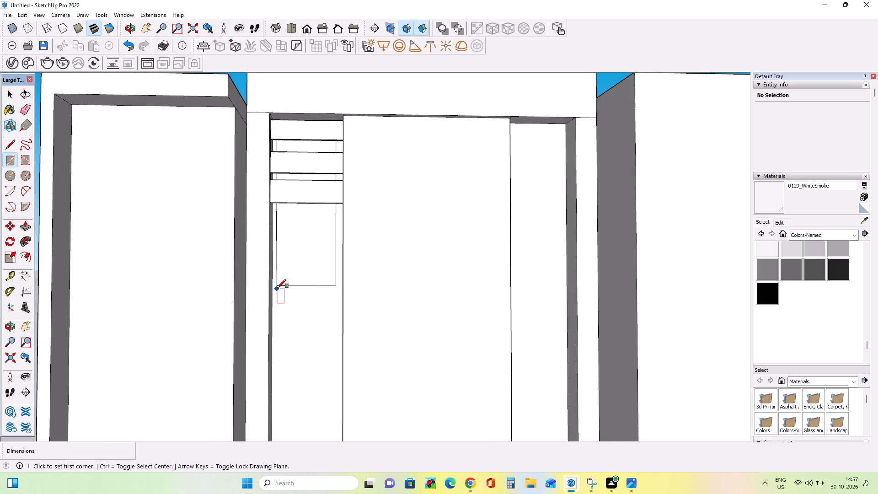
{"action": "left_click", "coordinate": [278, 287]}
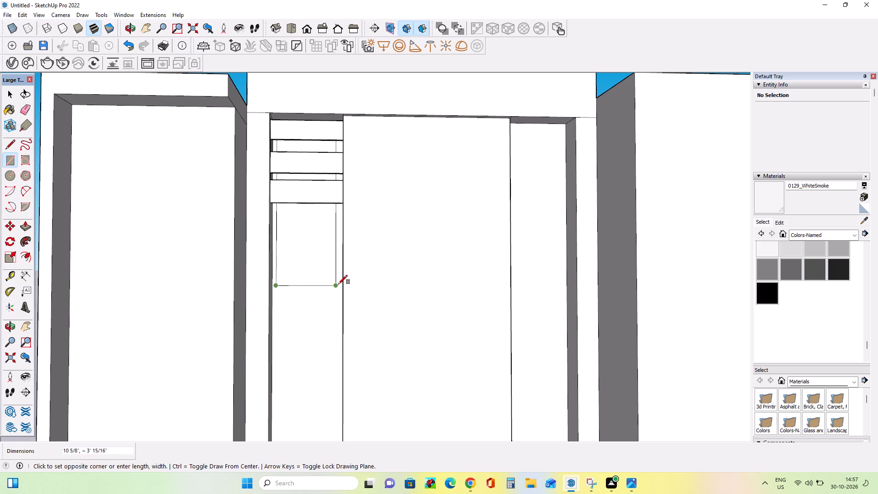
{"action": "left_click", "coordinate": [336, 286]}
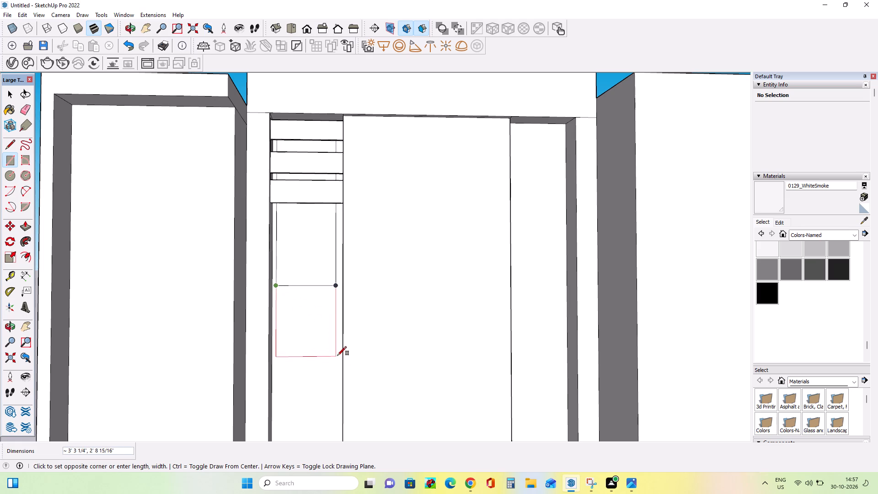
{"action": "left_click", "coordinate": [336, 342]}
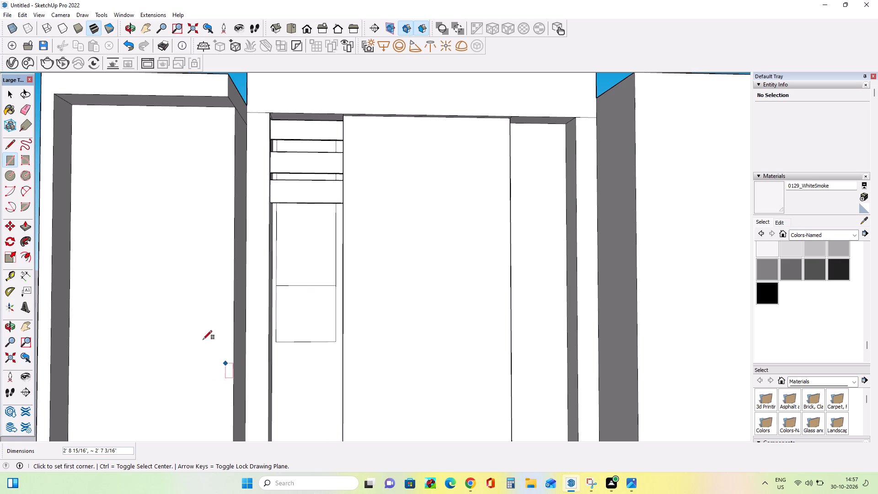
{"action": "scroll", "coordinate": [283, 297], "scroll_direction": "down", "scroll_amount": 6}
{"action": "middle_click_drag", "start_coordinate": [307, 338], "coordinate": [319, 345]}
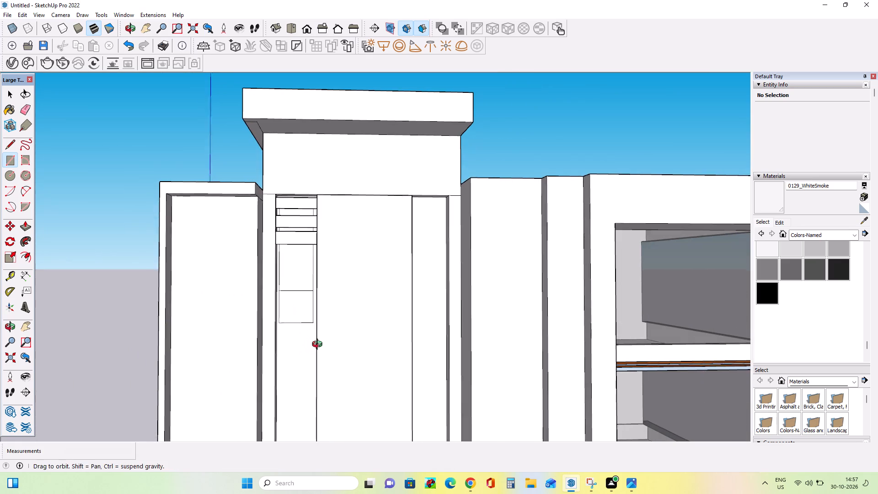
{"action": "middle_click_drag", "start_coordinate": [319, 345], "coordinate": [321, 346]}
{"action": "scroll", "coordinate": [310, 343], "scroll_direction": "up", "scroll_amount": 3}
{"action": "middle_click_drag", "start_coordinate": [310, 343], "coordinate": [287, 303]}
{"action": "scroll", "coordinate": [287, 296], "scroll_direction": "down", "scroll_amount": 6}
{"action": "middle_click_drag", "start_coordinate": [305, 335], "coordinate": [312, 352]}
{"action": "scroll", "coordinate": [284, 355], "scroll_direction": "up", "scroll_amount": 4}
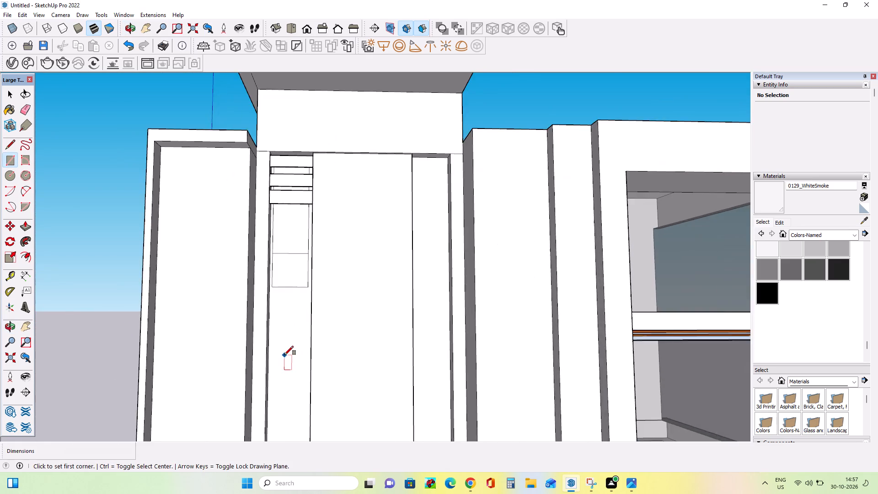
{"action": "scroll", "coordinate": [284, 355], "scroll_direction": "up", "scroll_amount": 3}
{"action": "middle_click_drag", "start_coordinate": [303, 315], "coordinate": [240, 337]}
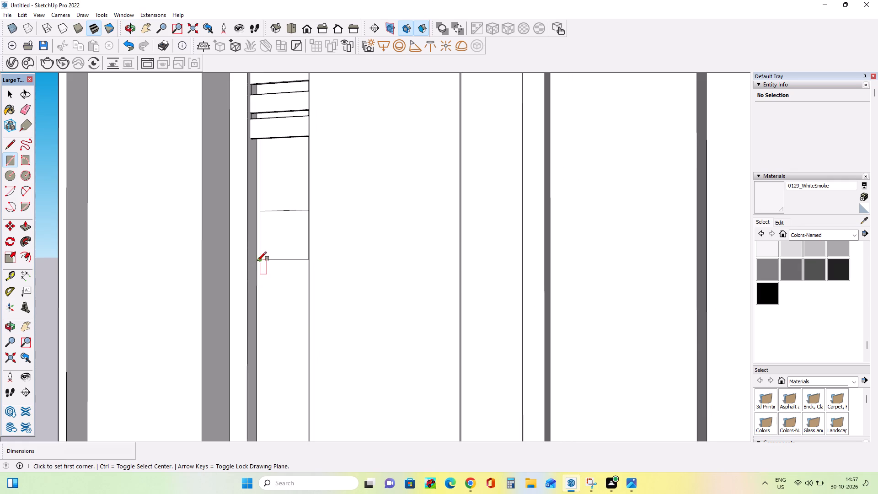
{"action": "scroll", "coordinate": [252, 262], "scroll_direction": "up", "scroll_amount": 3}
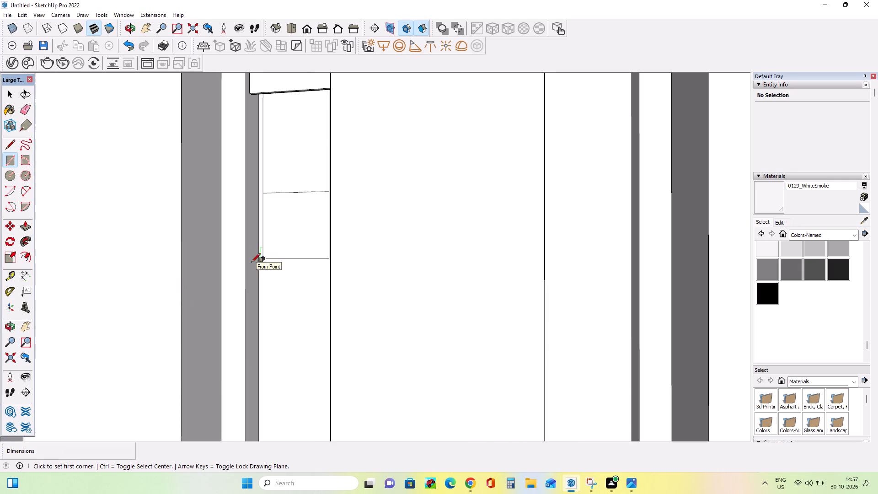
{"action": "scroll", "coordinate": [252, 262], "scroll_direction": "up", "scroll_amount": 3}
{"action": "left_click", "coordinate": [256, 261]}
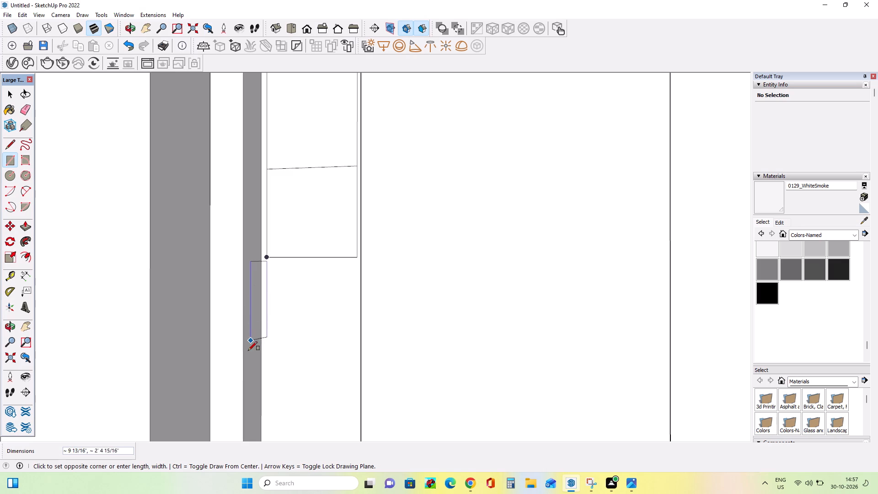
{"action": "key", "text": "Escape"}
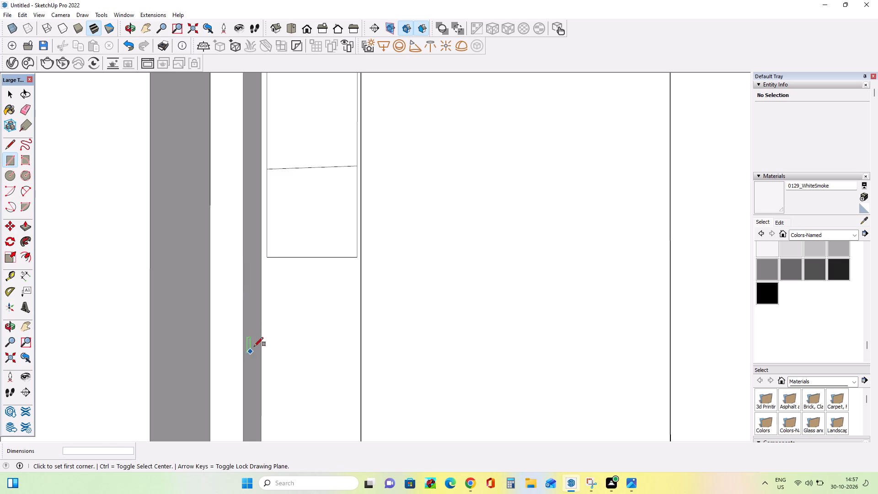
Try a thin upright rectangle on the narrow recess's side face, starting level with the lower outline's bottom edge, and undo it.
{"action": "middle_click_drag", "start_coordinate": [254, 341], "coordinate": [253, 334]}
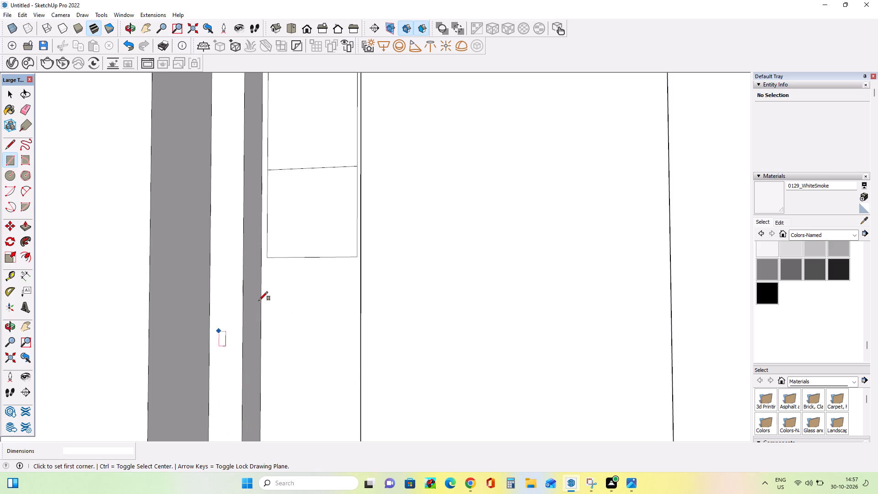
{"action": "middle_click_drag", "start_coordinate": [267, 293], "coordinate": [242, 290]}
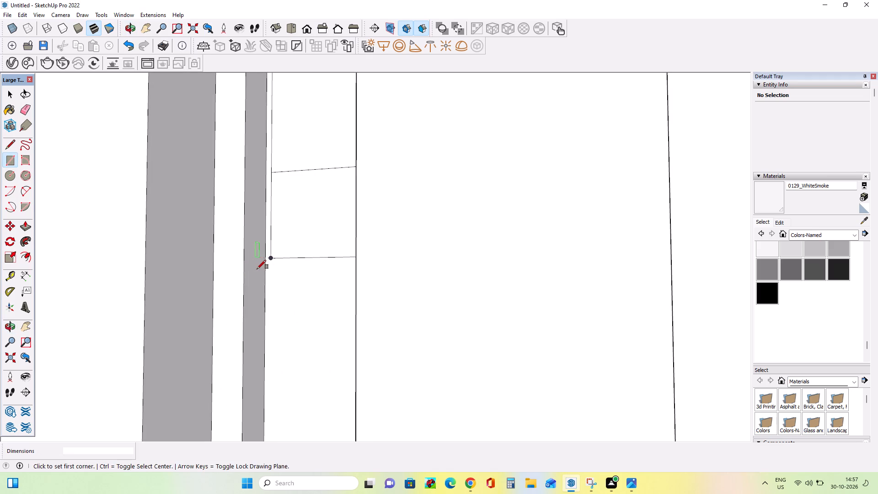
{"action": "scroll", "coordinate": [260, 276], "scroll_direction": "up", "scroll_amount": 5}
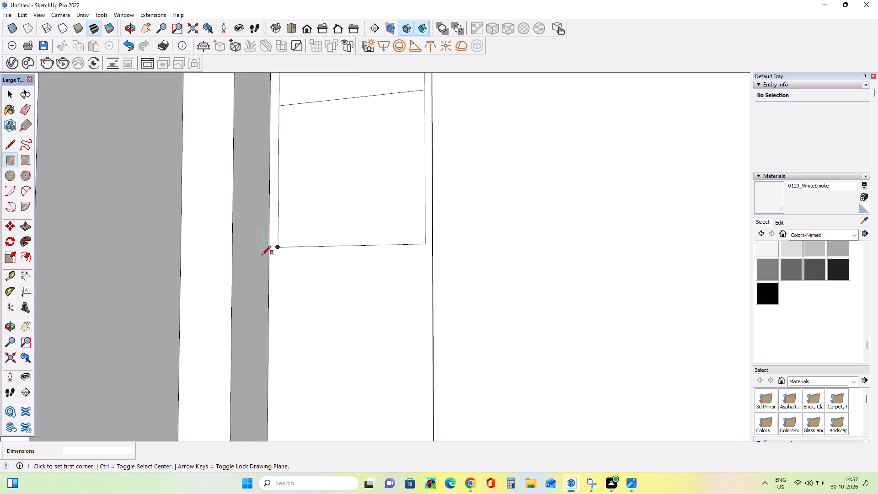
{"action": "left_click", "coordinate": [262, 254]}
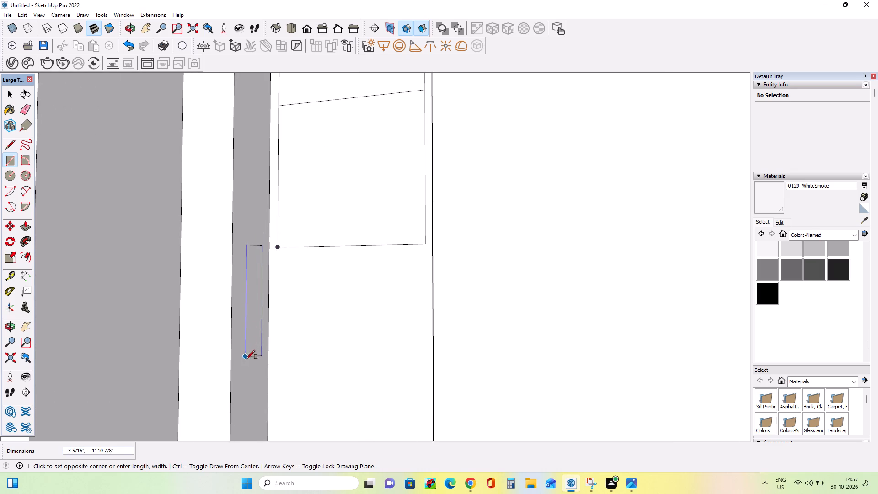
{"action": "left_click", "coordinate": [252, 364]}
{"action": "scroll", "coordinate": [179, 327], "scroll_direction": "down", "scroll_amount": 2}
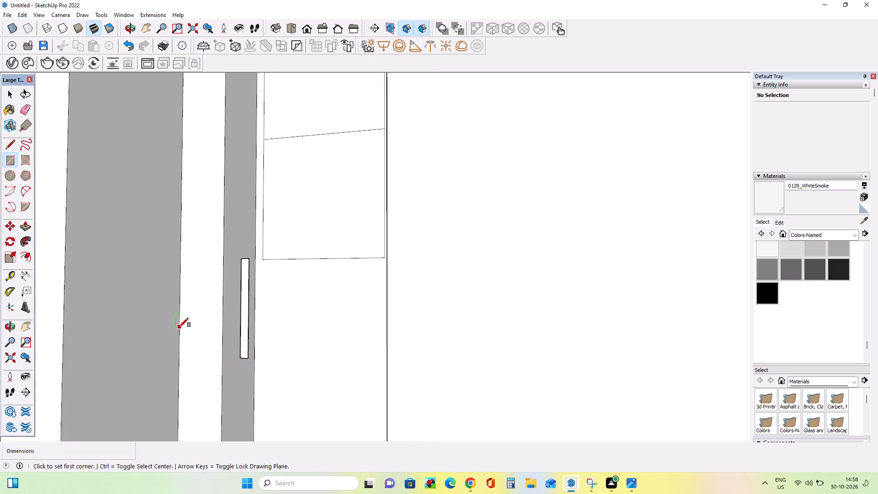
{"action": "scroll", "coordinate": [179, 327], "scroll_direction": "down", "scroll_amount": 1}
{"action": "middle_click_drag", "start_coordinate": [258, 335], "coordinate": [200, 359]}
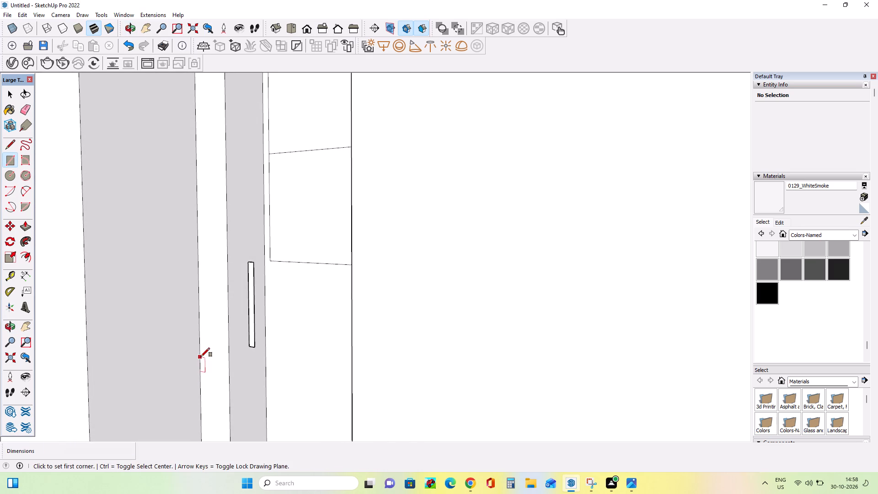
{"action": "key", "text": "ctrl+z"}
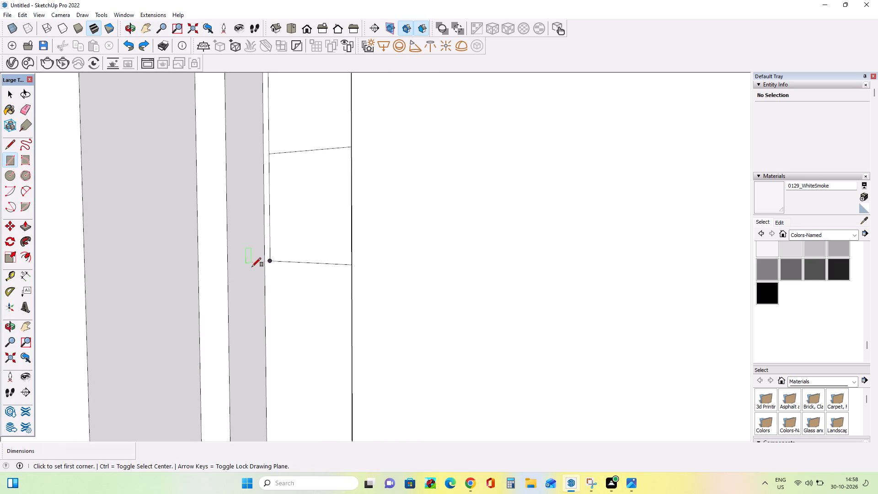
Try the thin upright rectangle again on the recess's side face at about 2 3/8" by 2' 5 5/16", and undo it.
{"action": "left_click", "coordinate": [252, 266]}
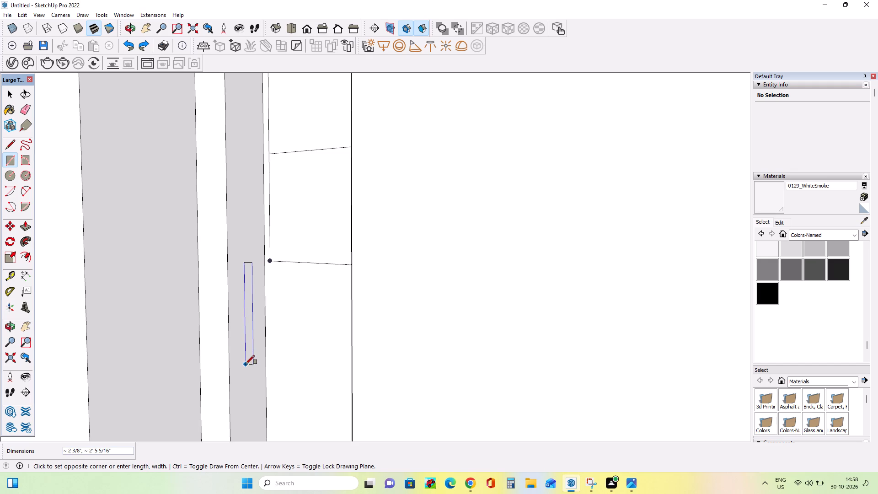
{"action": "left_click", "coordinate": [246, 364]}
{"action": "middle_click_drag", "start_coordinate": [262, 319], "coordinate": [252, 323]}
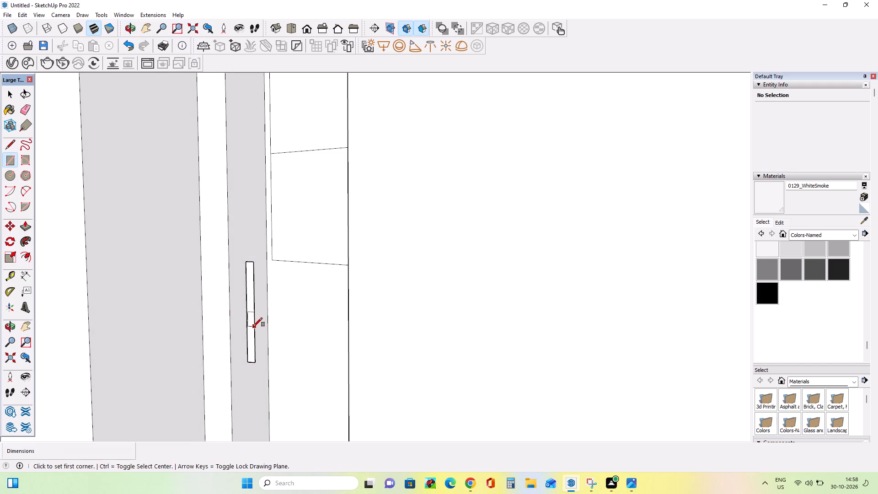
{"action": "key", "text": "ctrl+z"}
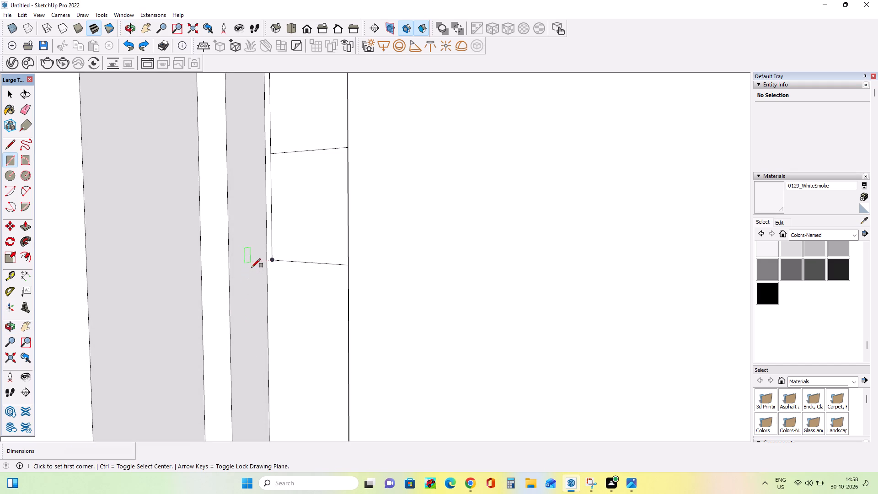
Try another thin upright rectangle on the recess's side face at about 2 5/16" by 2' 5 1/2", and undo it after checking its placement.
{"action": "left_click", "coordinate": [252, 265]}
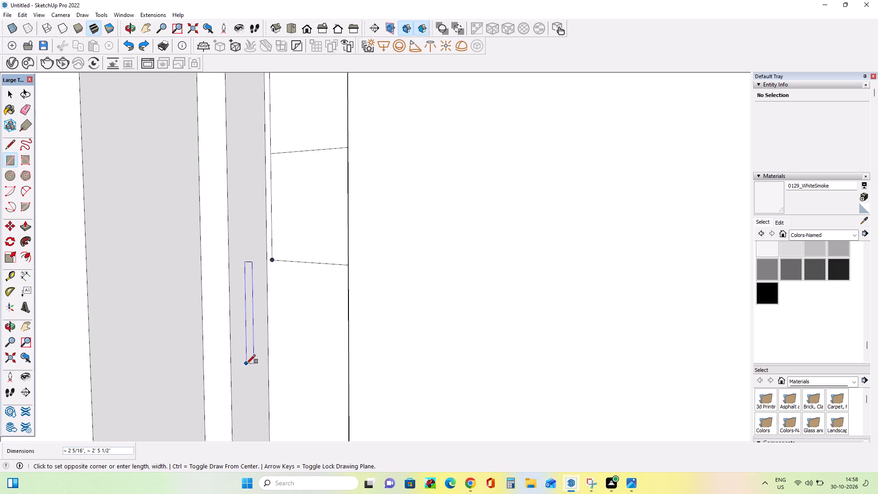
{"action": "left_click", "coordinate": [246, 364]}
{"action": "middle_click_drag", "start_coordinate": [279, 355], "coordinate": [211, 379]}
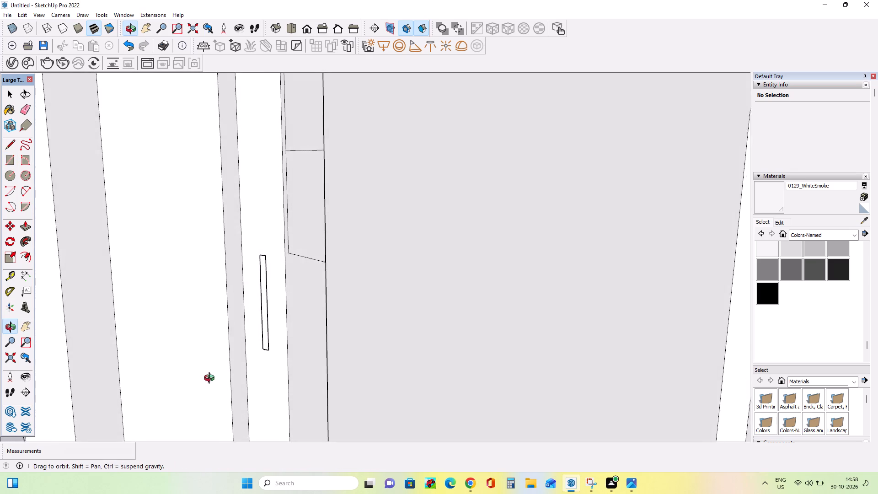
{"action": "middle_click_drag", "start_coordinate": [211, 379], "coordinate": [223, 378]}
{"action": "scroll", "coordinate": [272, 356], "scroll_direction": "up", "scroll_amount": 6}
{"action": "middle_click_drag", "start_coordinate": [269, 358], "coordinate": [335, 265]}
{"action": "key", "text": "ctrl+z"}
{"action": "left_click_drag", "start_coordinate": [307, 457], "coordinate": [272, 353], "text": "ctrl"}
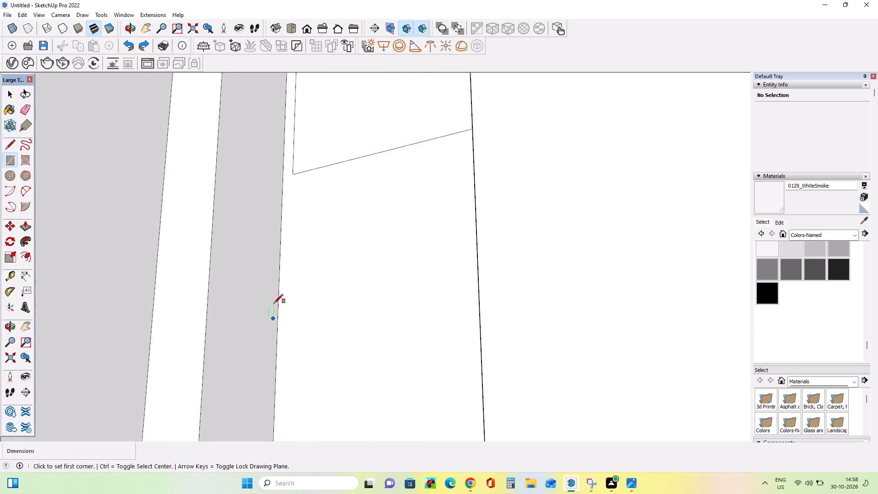
Draw a thin upright rectangle about 2' 5/16" by 2 7/16" on the narrow recess's side face, below the outlined panel.
{"action": "left_click", "coordinate": [239, 186]}
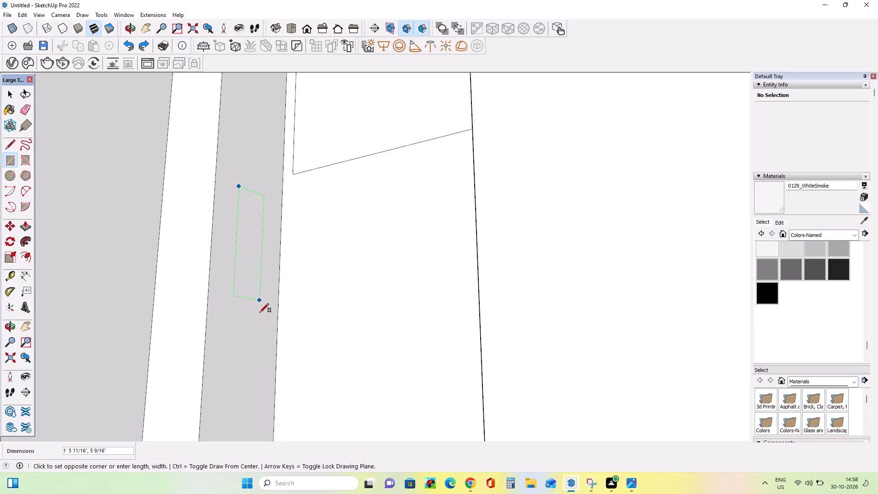
{"action": "left_click", "coordinate": [243, 347]}
{"action": "middle_click_drag", "start_coordinate": [248, 339], "coordinate": [255, 348]}
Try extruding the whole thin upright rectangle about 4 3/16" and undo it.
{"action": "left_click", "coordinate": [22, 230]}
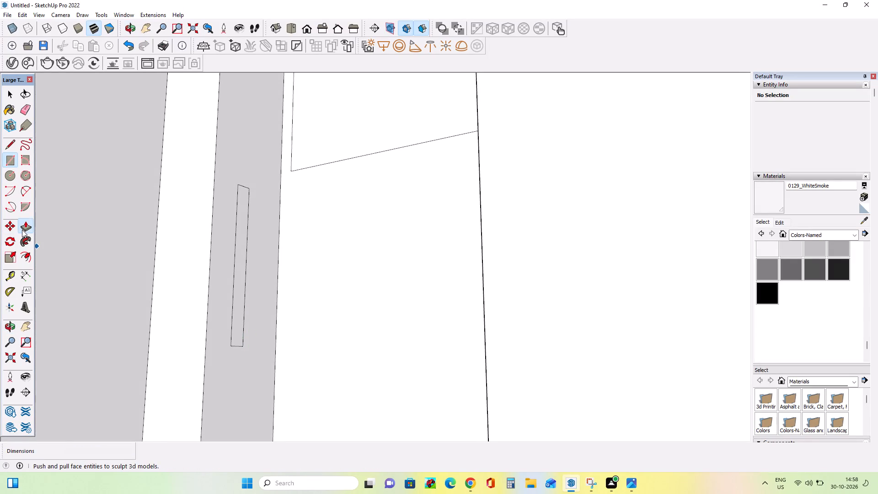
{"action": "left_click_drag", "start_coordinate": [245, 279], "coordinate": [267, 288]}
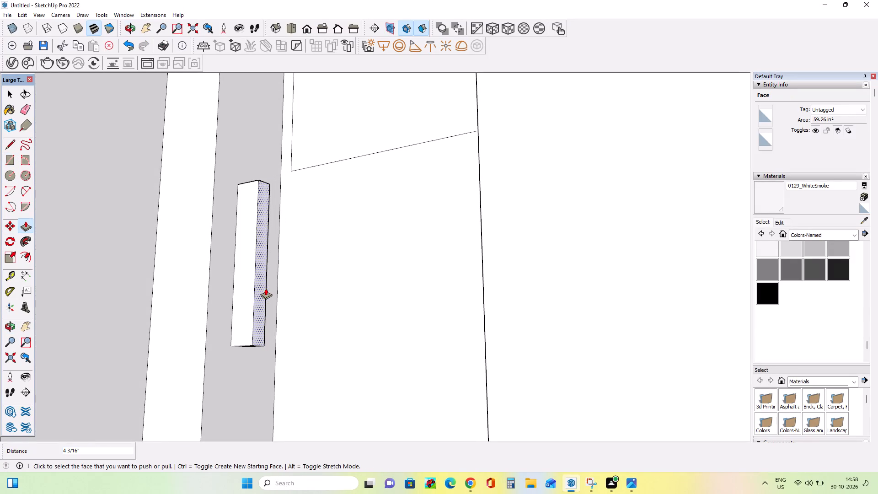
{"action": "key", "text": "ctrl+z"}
Mark off the strip's upper section with stacked rectangles about 5 5/16" and 3 15/16" high, erasing the dividing line between them.
{"action": "left_click", "coordinate": [8, 159]}
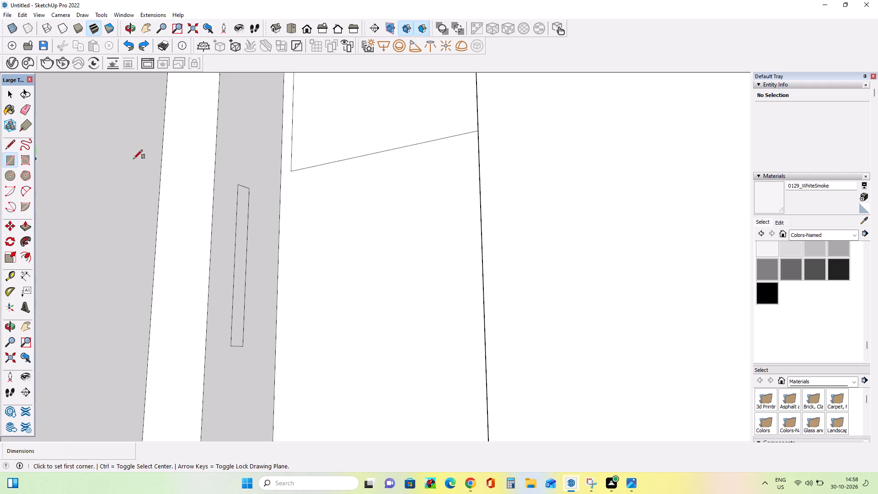
{"action": "left_click", "coordinate": [238, 187]}
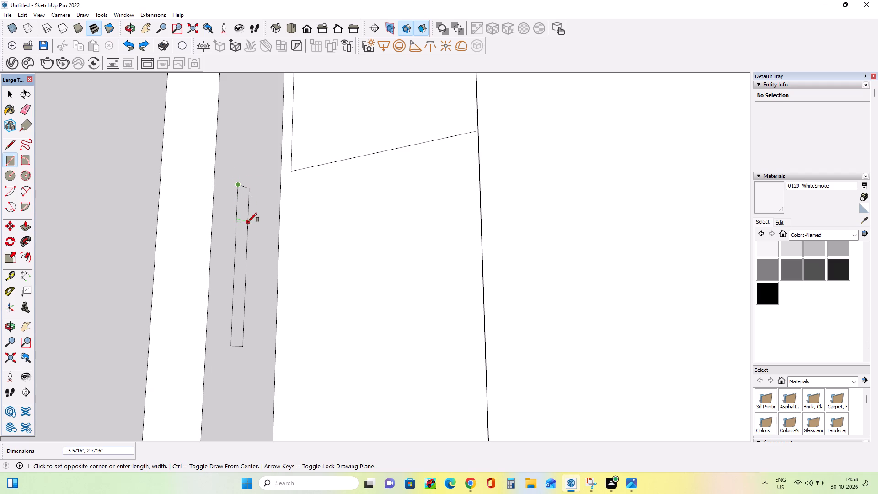
{"action": "left_click", "coordinate": [248, 222]}
{"action": "middle_click_drag", "start_coordinate": [252, 263], "coordinate": [264, 317]}
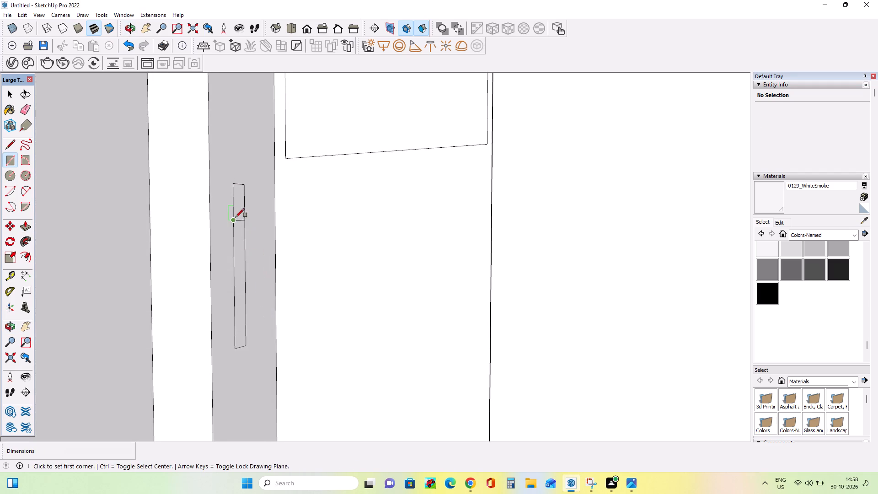
{"action": "left_click", "coordinate": [236, 222]}
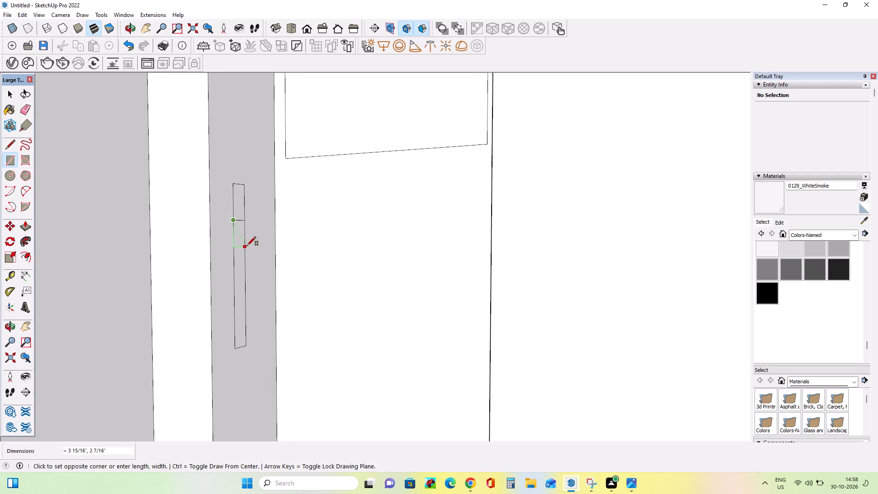
{"action": "left_click", "coordinate": [247, 246]}
{"action": "middle_click_drag", "start_coordinate": [252, 262], "coordinate": [257, 277]}
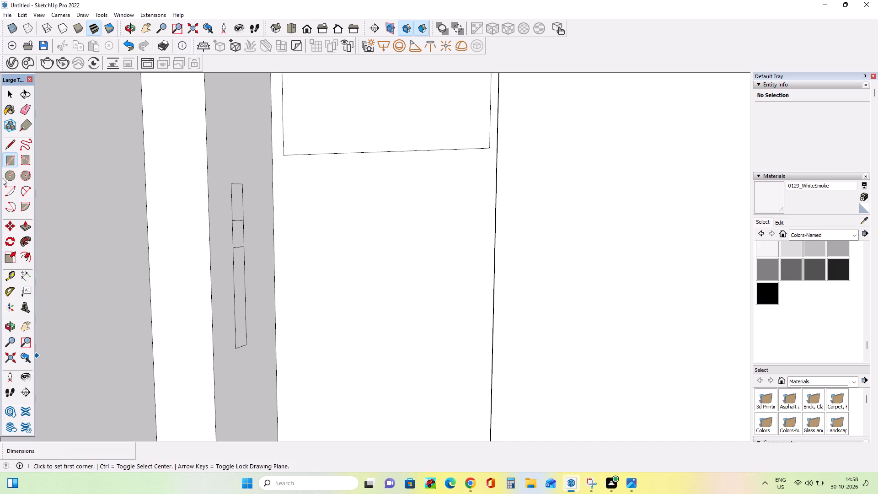
{"action": "left_click", "coordinate": [19, 109]}
{"action": "left_click_drag", "start_coordinate": [239, 220], "coordinate": [239, 224]}
{"action": "middle_click_drag", "start_coordinate": [242, 285], "coordinate": [242, 292]}
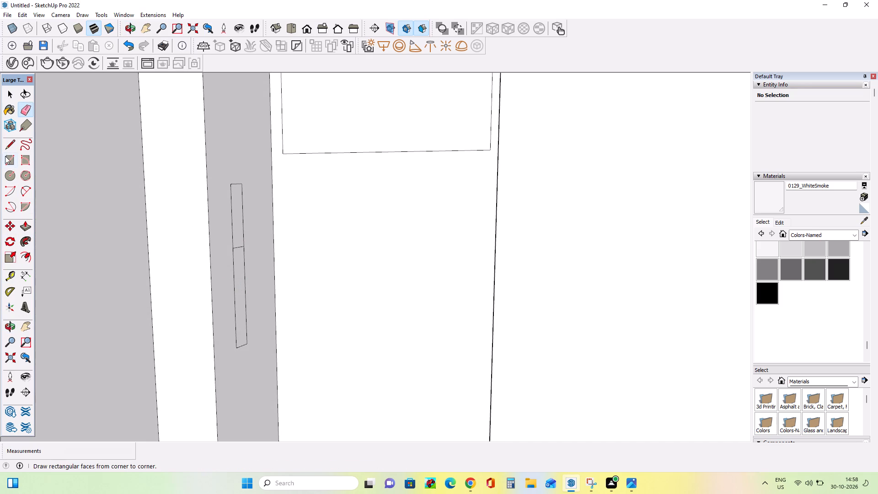
Draw a rectangle about 9 7/16" by 2 7/16" inside the strip, leaving a small gap below the upper section.
{"action": "left_click", "coordinate": [10, 160]}
{"action": "left_click", "coordinate": [235, 268]}
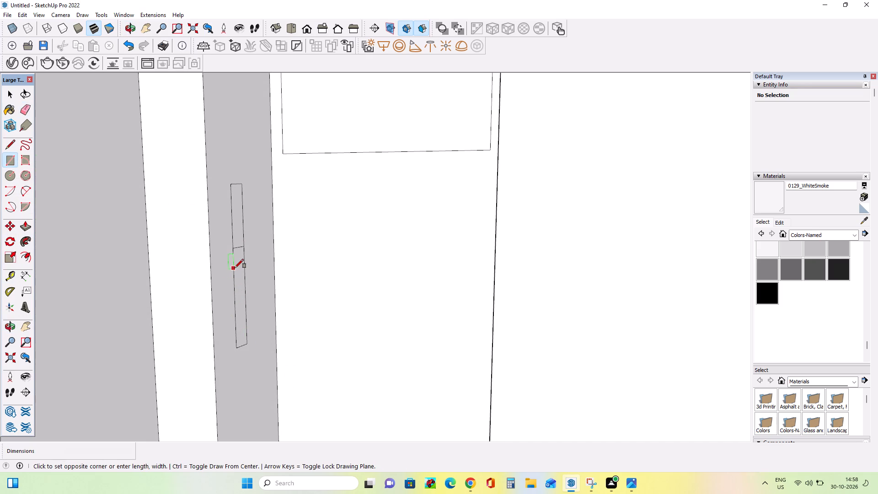
{"action": "left_click", "coordinate": [247, 327]}
{"action": "middle_click_drag", "start_coordinate": [284, 356], "coordinate": [294, 364]}
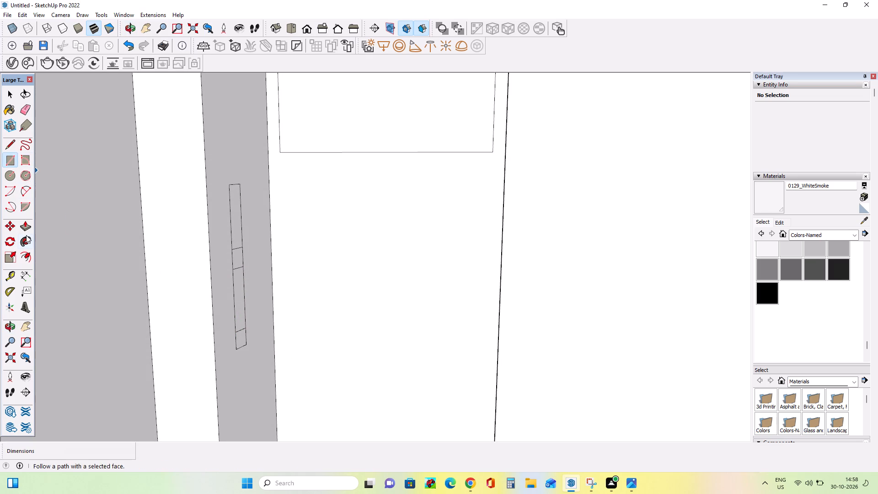
Extrude the strip's upper and lower marked sections across the recess to its far side, the lower one by about 3' 4 1/16".
{"action": "left_click", "coordinate": [24, 226]}
{"action": "left_click_drag", "start_coordinate": [233, 218], "coordinate": [472, 268]}
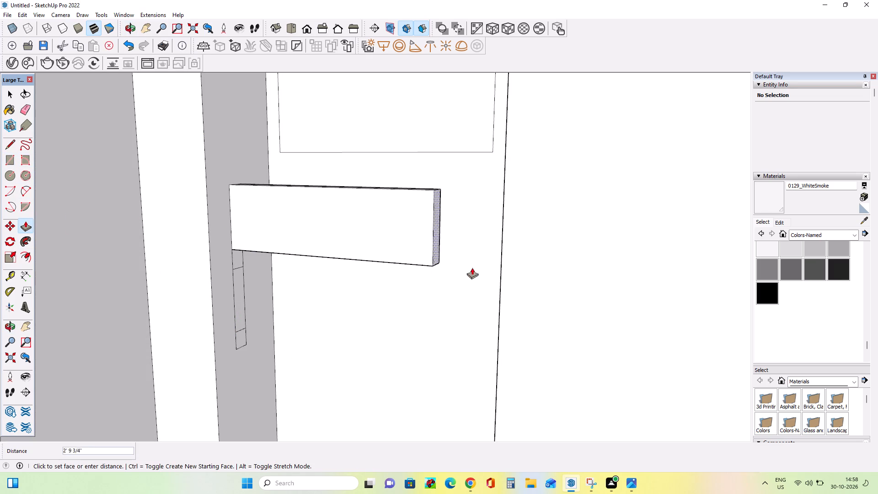
{"action": "left_click_drag", "start_coordinate": [472, 268], "coordinate": [507, 273]}
{"action": "left_click_drag", "start_coordinate": [241, 311], "coordinate": [428, 310]}
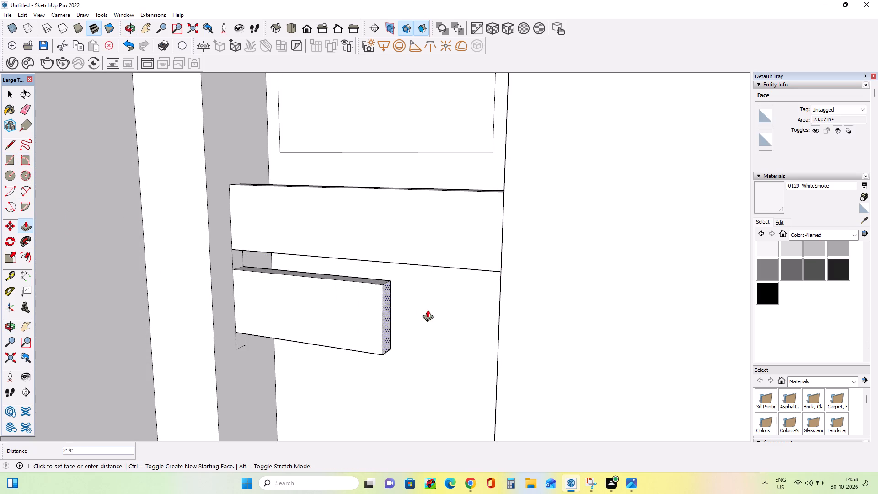
{"action": "left_click_drag", "start_coordinate": [428, 310], "coordinate": [514, 313]}
Examine the two new horizontal bars and the recess around them from several angles and distances.
{"action": "scroll", "coordinate": [219, 306], "scroll_direction": "down", "scroll_amount": 8}
{"action": "middle_click_drag", "start_coordinate": [311, 308], "coordinate": [394, 247]}
{"action": "scroll", "coordinate": [394, 244], "scroll_direction": "down", "scroll_amount": 3}
{"action": "scroll", "coordinate": [348, 237], "scroll_direction": "down", "scroll_amount": 12}
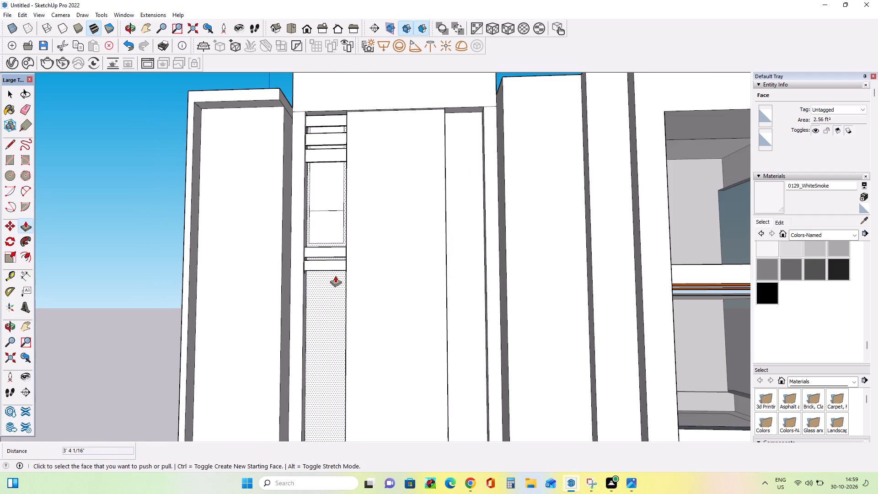
{"action": "middle_click_drag", "start_coordinate": [337, 291], "coordinate": [342, 307]}
{"action": "scroll", "coordinate": [316, 296], "scroll_direction": "up", "scroll_amount": 6}
{"action": "middle_click_drag", "start_coordinate": [343, 299], "coordinate": [230, 336]}
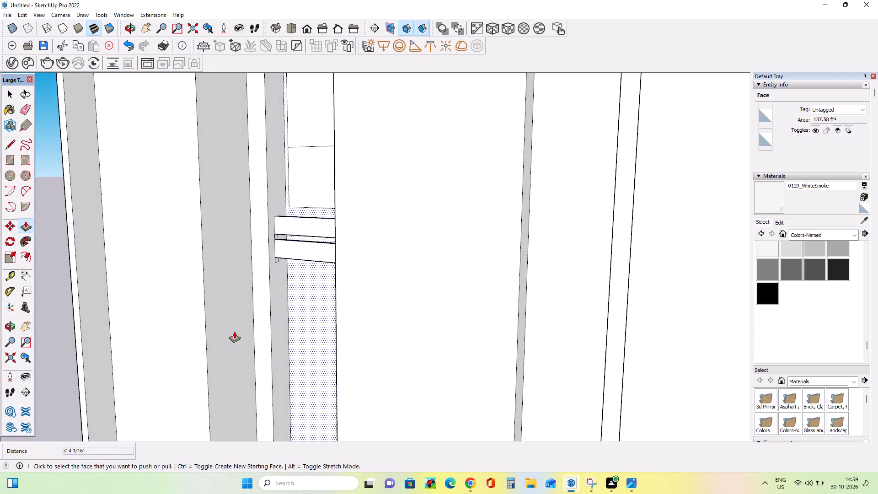
{"action": "scroll", "coordinate": [301, 273], "scroll_direction": "up", "scroll_amount": 5}
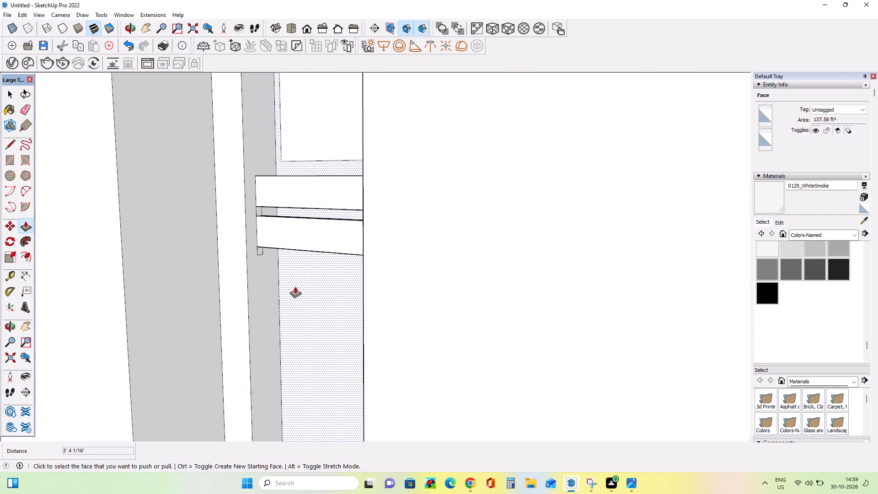
{"action": "middle_click_drag", "start_coordinate": [293, 201], "coordinate": [396, 233]}
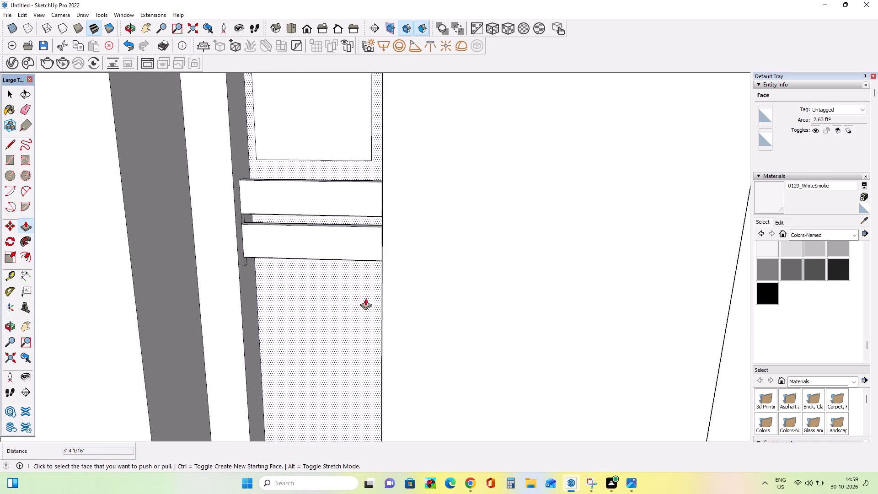
{"action": "middle_click_drag", "start_coordinate": [359, 243], "coordinate": [359, 181]}
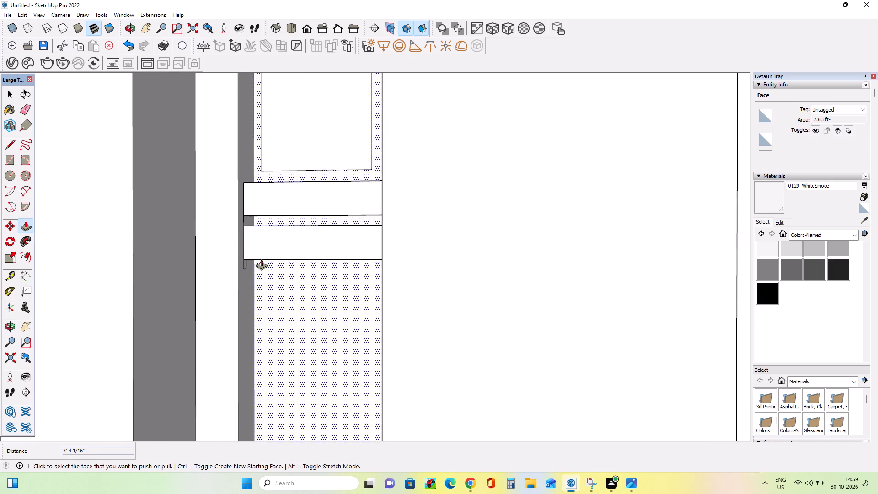
{"action": "scroll", "coordinate": [261, 259], "scroll_direction": "up", "scroll_amount": 2}
{"action": "middle_click_drag", "start_coordinate": [283, 269], "coordinate": [228, 354]}
{"action": "scroll", "coordinate": [228, 354], "scroll_direction": "up", "scroll_amount": 1}
{"action": "middle_click_drag", "start_coordinate": [288, 202], "coordinate": [301, 217]}
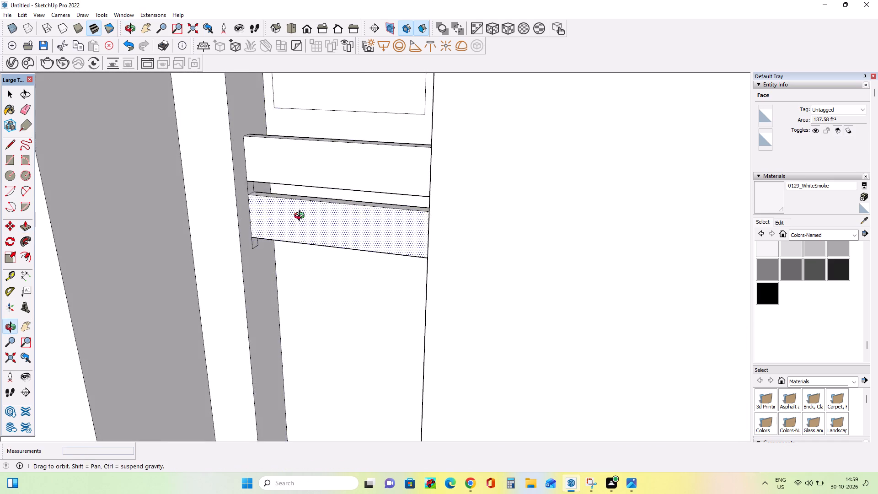
{"action": "middle_click_drag", "start_coordinate": [301, 217], "coordinate": [304, 221]}
{"action": "middle_click_drag", "start_coordinate": [321, 291], "coordinate": [380, 220]}
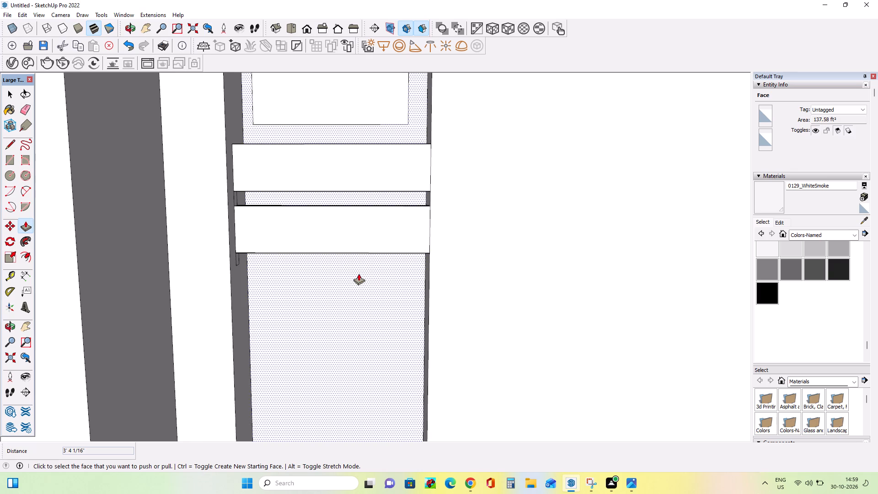
{"action": "middle_click_drag", "start_coordinate": [296, 238], "coordinate": [298, 247]}
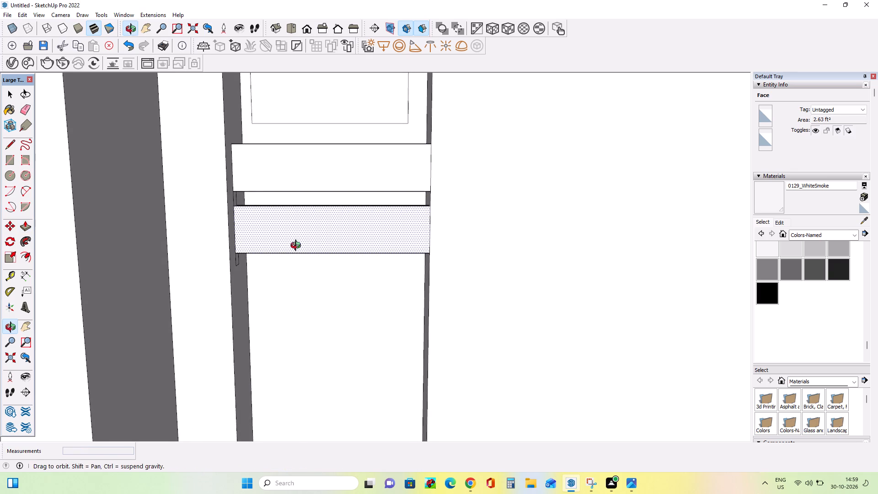
{"action": "middle_click_drag", "start_coordinate": [298, 247], "coordinate": [272, 281]}
{"action": "scroll", "coordinate": [225, 262], "scroll_direction": "up", "scroll_amount": 3}
{"action": "middle_click_drag", "start_coordinate": [267, 263], "coordinate": [221, 216]}
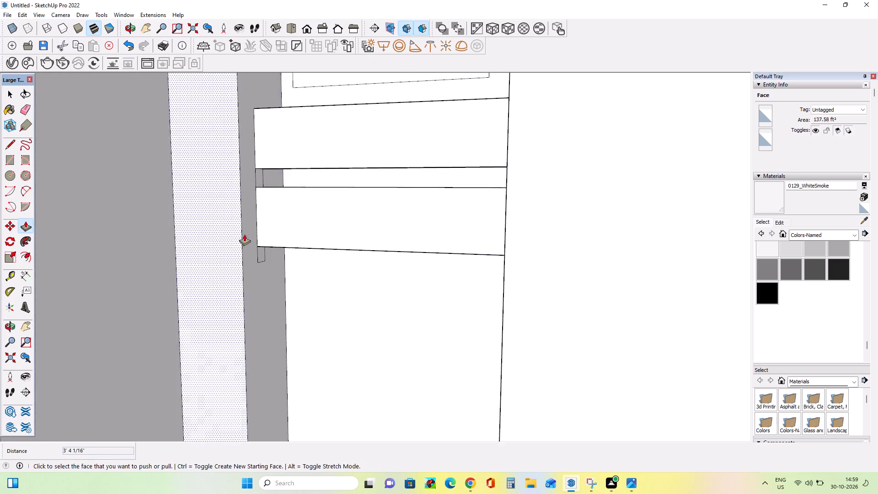
{"action": "scroll", "coordinate": [263, 256], "scroll_direction": "down", "scroll_amount": 6}
{"action": "scroll", "coordinate": [339, 266], "scroll_direction": "down", "scroll_amount": 4}
{"action": "middle_click_drag", "start_coordinate": [340, 266], "coordinate": [424, 268]}
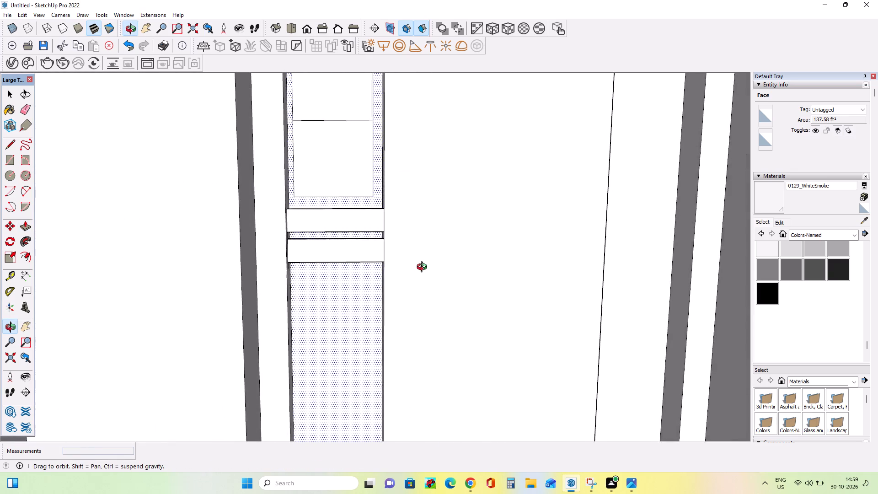
{"action": "middle_click_drag", "start_coordinate": [424, 268], "coordinate": [356, 286]}
{"action": "scroll", "coordinate": [339, 274], "scroll_direction": "down", "scroll_amount": 6}
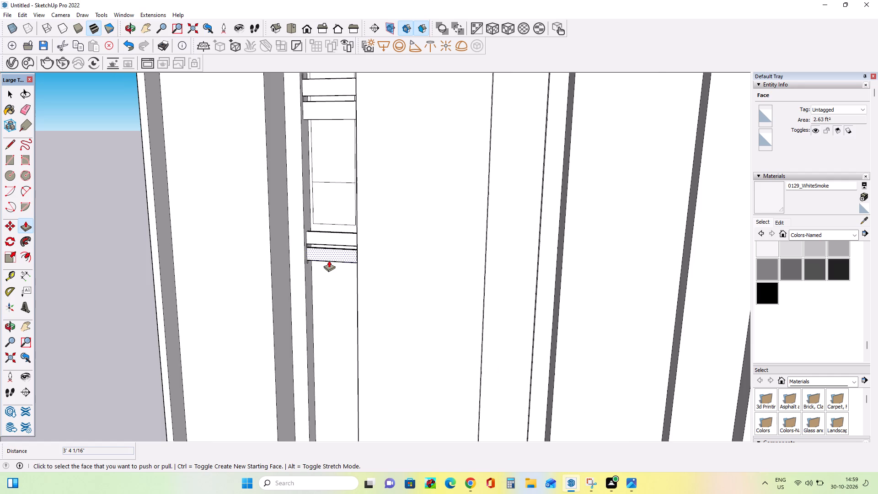
{"action": "scroll", "coordinate": [329, 260], "scroll_direction": "down", "scroll_amount": 4}
{"action": "middle_click_drag", "start_coordinate": [332, 253], "coordinate": [358, 213]}
Draw another thin upright rectangle about 2 7/16" wide on the recess's side face, directly below the first strip's leftover bottom piece.
{"action": "scroll", "coordinate": [337, 243], "scroll_direction": "up", "scroll_amount": 4}
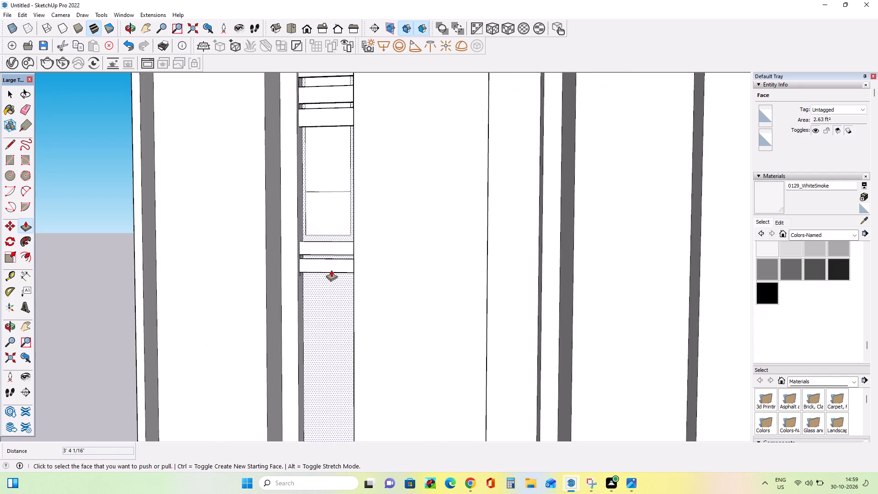
{"action": "scroll", "coordinate": [331, 270], "scroll_direction": "up", "scroll_amount": 7}
{"action": "middle_click_drag", "start_coordinate": [288, 268], "coordinate": [230, 246]}
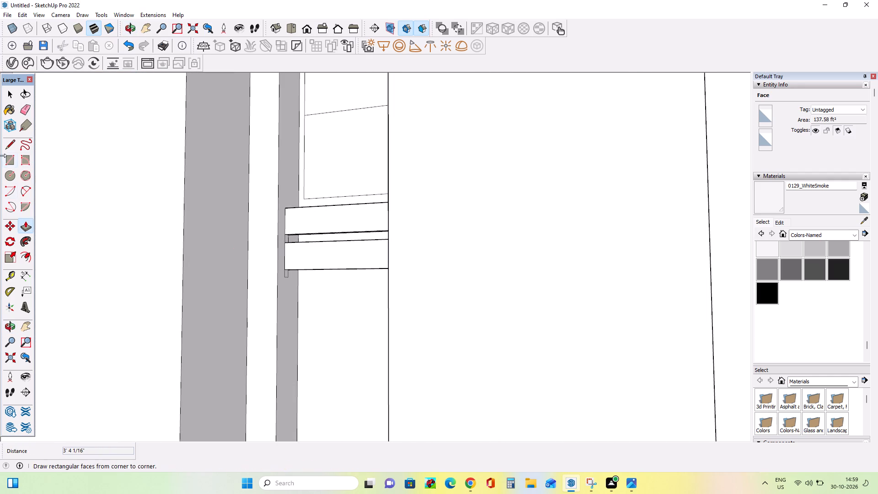
{"action": "left_click", "coordinate": [8, 158]}
{"action": "scroll", "coordinate": [300, 299], "scroll_direction": "up", "scroll_amount": 6}
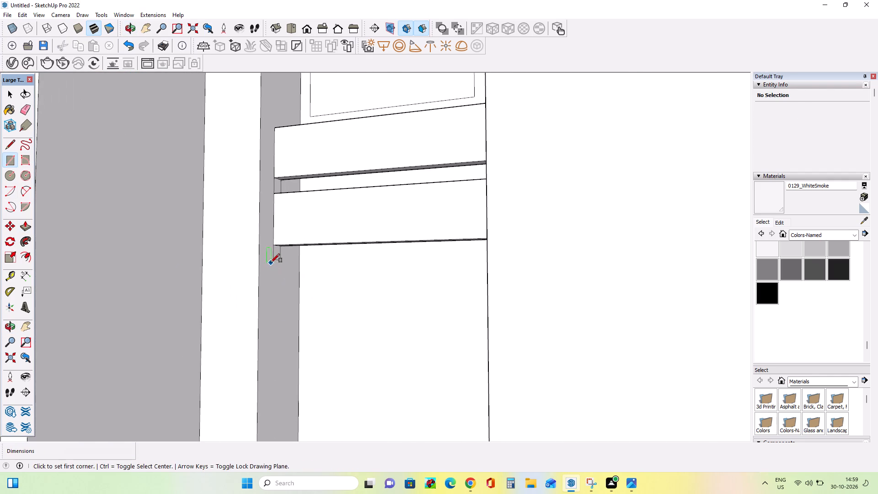
{"action": "left_click", "coordinate": [276, 261]}
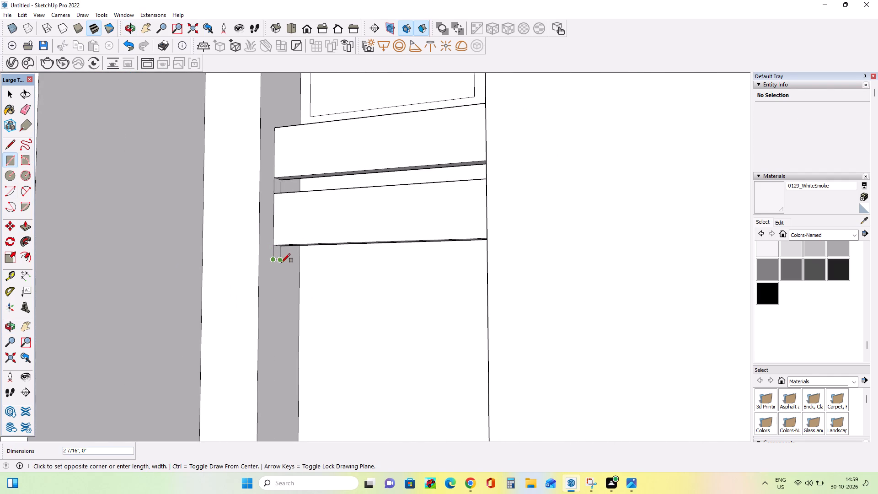
{"action": "left_click", "coordinate": [281, 262]}
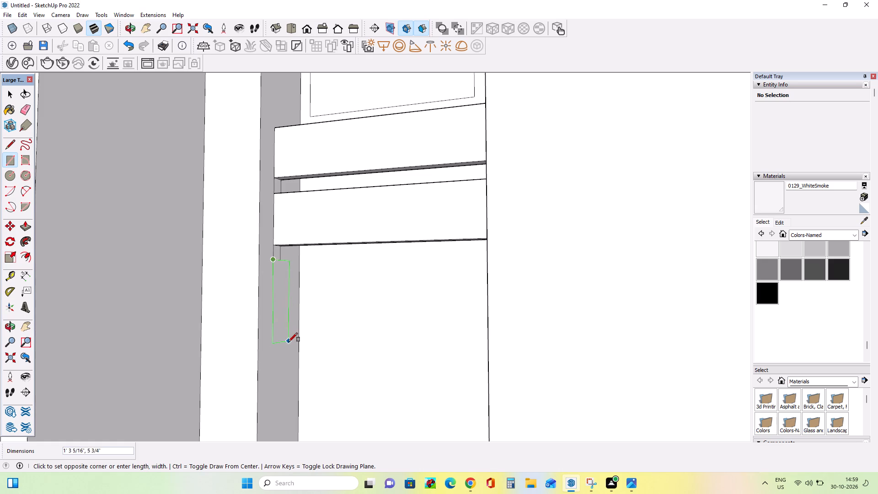
{"action": "left_click", "coordinate": [280, 260]}
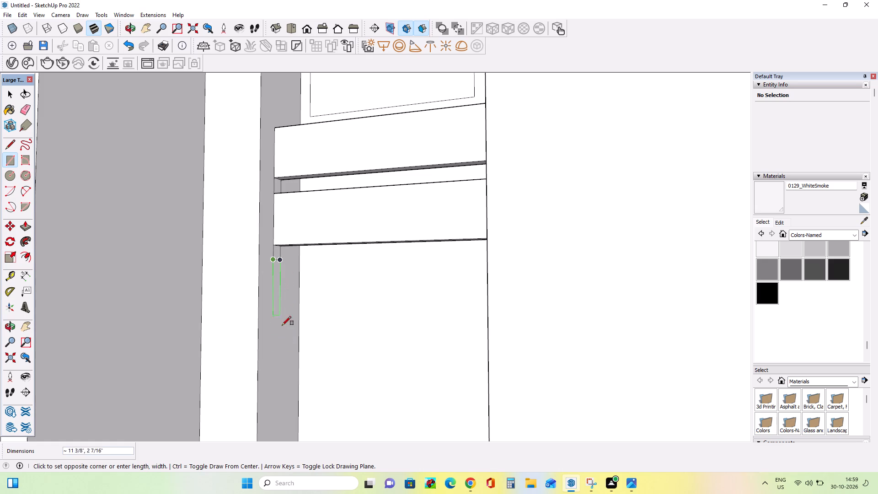
{"action": "left_click", "coordinate": [284, 348]}
{"action": "middle_click", "coordinate": [296, 371]}
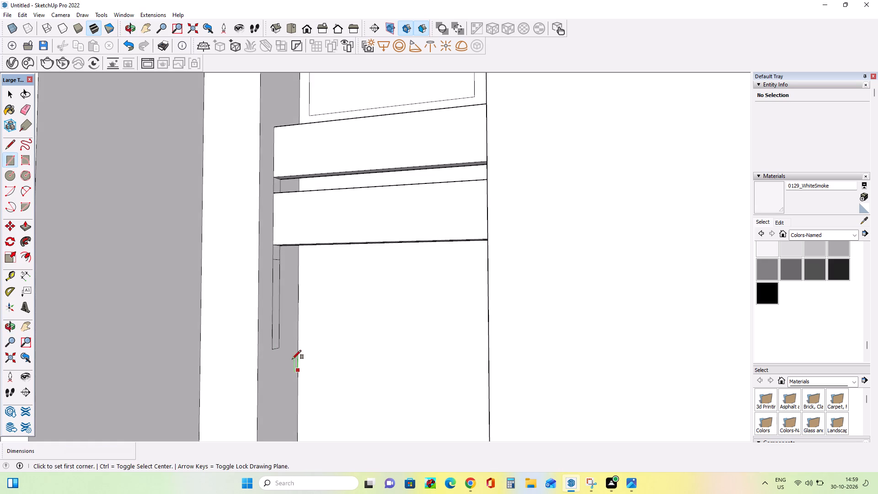
Draw a smaller rectangle about 2 7/16" wide inside the new strip, starting slightly below its top edge.
{"action": "scroll", "coordinate": [287, 334], "scroll_direction": "up", "scroll_amount": 3}
{"action": "middle_click_drag", "start_coordinate": [288, 334], "coordinate": [292, 329]}
{"action": "left_click", "coordinate": [10, 161]}
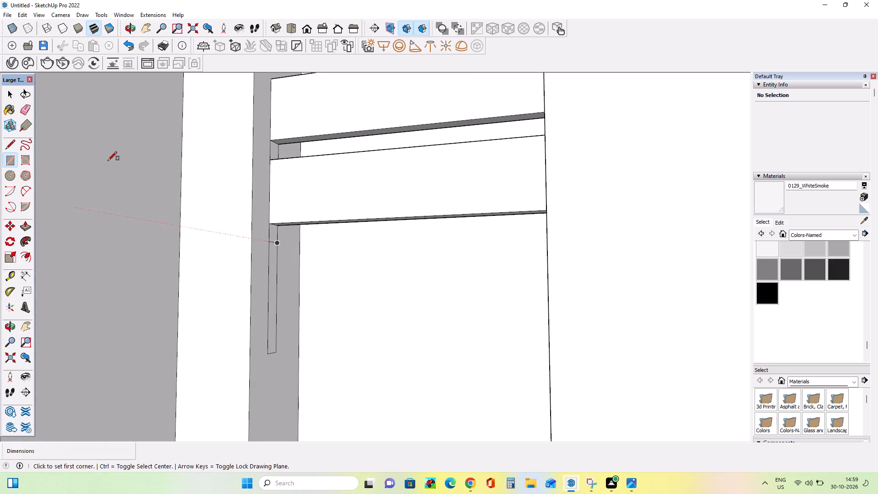
{"action": "left_click", "coordinate": [272, 252]}
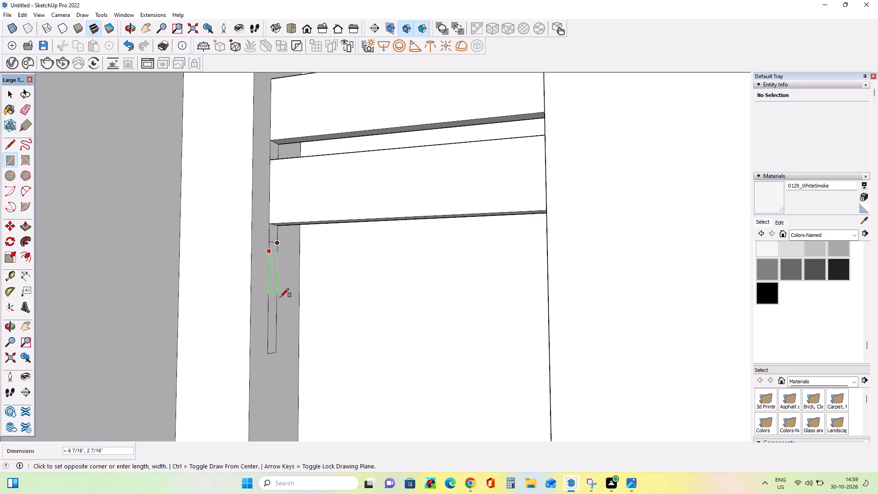
{"action": "left_click", "coordinate": [279, 305]}
{"action": "middle_click_drag", "start_coordinate": [278, 323], "coordinate": [281, 329]}
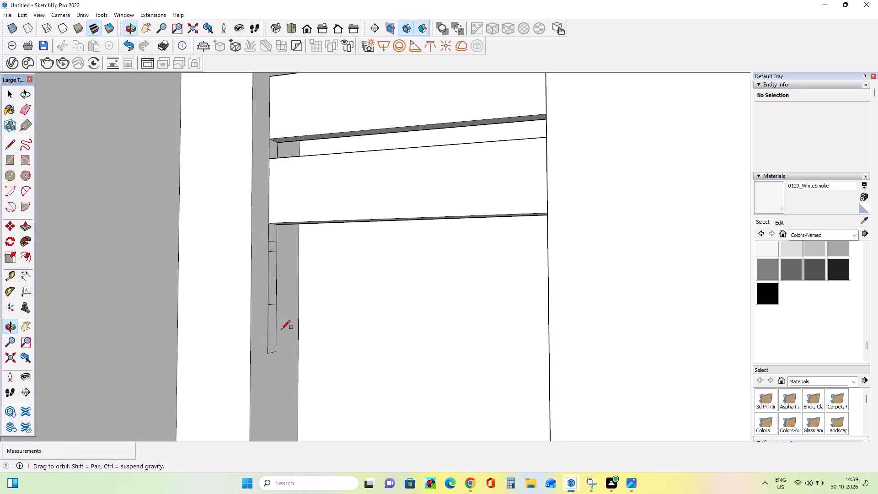
Extrude the smaller rectangle in the lower side strip across the recess to its far side as a third horizontal bar.
{"action": "left_click", "coordinate": [27, 228]}
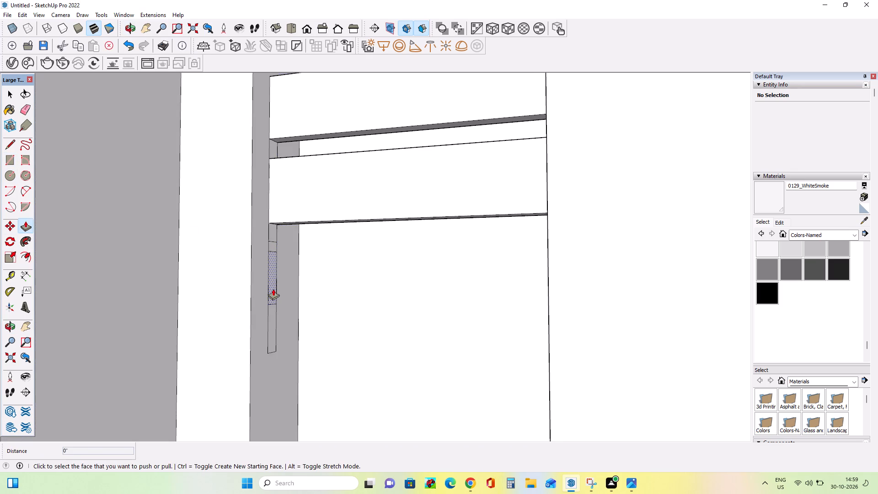
{"action": "left_click_drag", "start_coordinate": [273, 289], "coordinate": [570, 293]}
{"action": "middle_click_drag", "start_coordinate": [345, 287], "coordinate": [369, 245]}
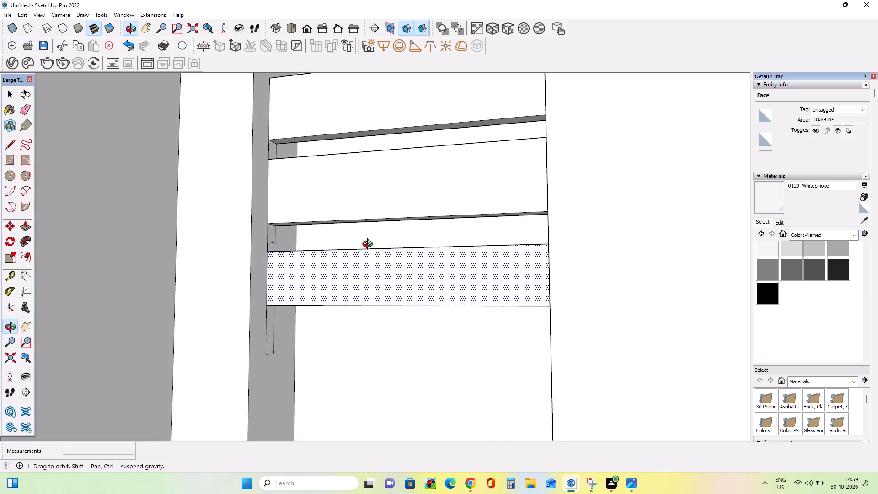
Push/Pull the underside of the new lowest bar downward by 4".
{"action": "middle_click_drag", "start_coordinate": [369, 245], "coordinate": [407, 162]}
{"action": "left_click_drag", "start_coordinate": [417, 296], "coordinate": [418, 314]}
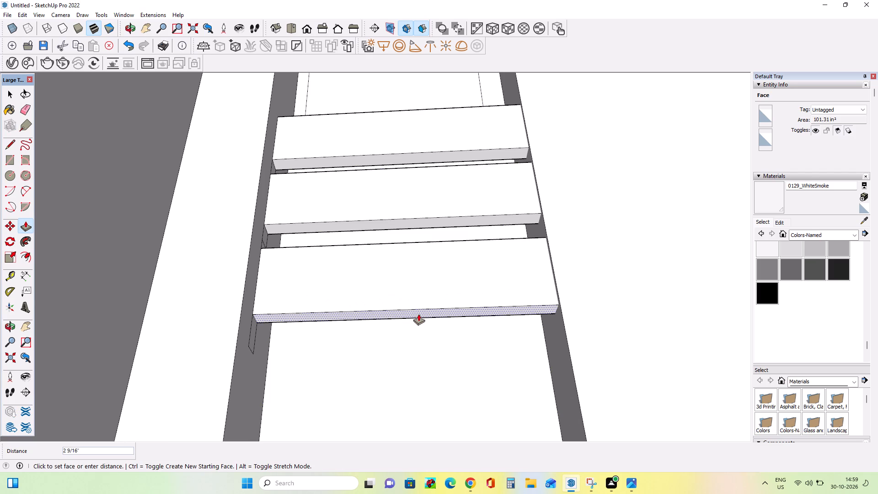
{"action": "left_click_drag", "start_coordinate": [418, 314], "coordinate": [419, 323]}
Raise the top face of the uppermost bar in this lower group of three by about 1 1/4".
{"action": "scroll", "coordinate": [333, 256], "scroll_direction": "down", "scroll_amount": 10}
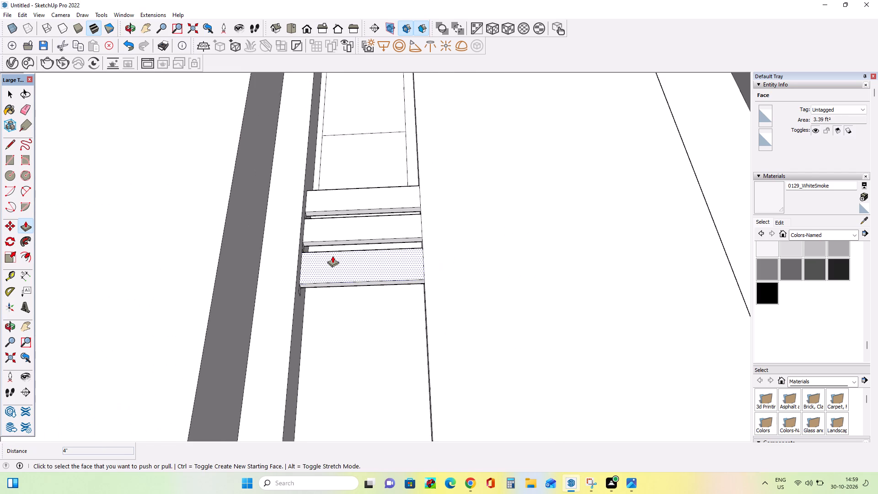
{"action": "scroll", "coordinate": [332, 256], "scroll_direction": "down", "scroll_amount": 1}
{"action": "middle_click_drag", "start_coordinate": [449, 240], "coordinate": [376, 360]}
{"action": "scroll", "coordinate": [379, 360], "scroll_direction": "down", "scroll_amount": 4}
{"action": "scroll", "coordinate": [328, 322], "scroll_direction": "down", "scroll_amount": 4}
{"action": "middle_click_drag", "start_coordinate": [369, 311], "coordinate": [372, 325]}
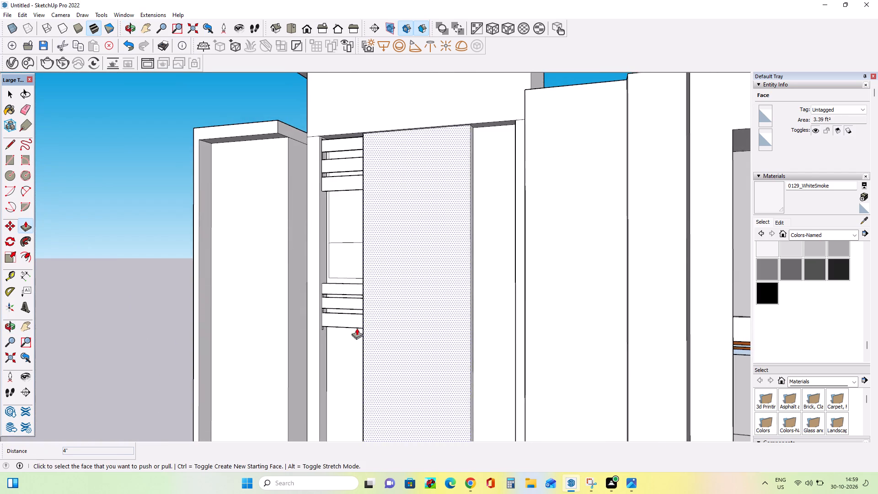
{"action": "scroll", "coordinate": [332, 324], "scroll_direction": "up", "scroll_amount": 1}
{"action": "scroll", "coordinate": [332, 324], "scroll_direction": "down", "scroll_amount": 4}
{"action": "scroll", "coordinate": [344, 305], "scroll_direction": "up", "scroll_amount": 13}
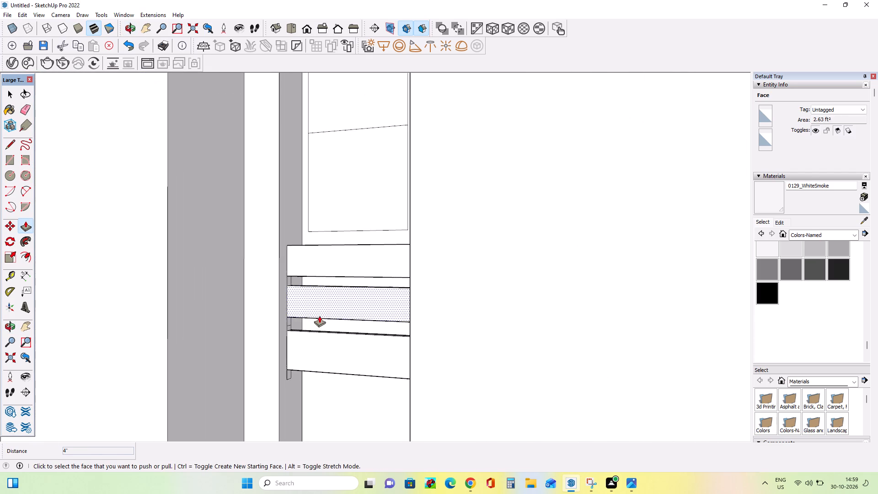
{"action": "middle_click_drag", "start_coordinate": [320, 315], "coordinate": [410, 386]}
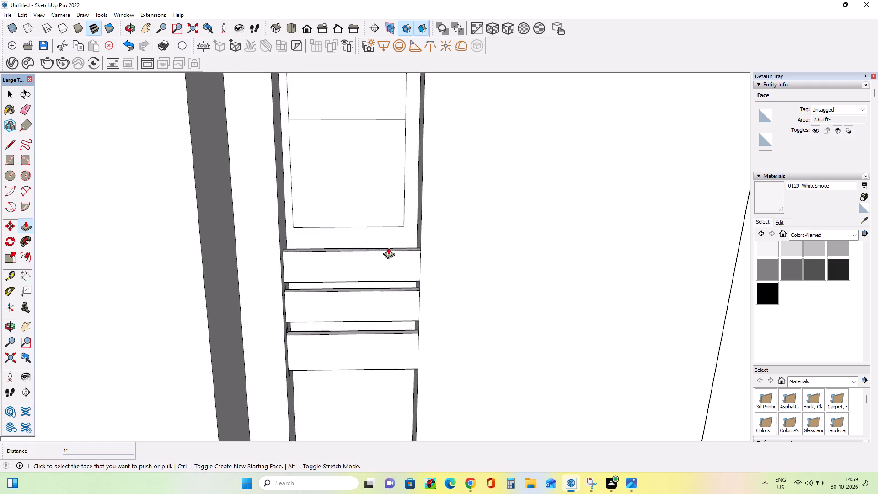
{"action": "scroll", "coordinate": [388, 247], "scroll_direction": "up", "scroll_amount": 4}
{"action": "middle_click_drag", "start_coordinate": [386, 260], "coordinate": [385, 305]}
{"action": "left_click_drag", "start_coordinate": [385, 257], "coordinate": [384, 256]}
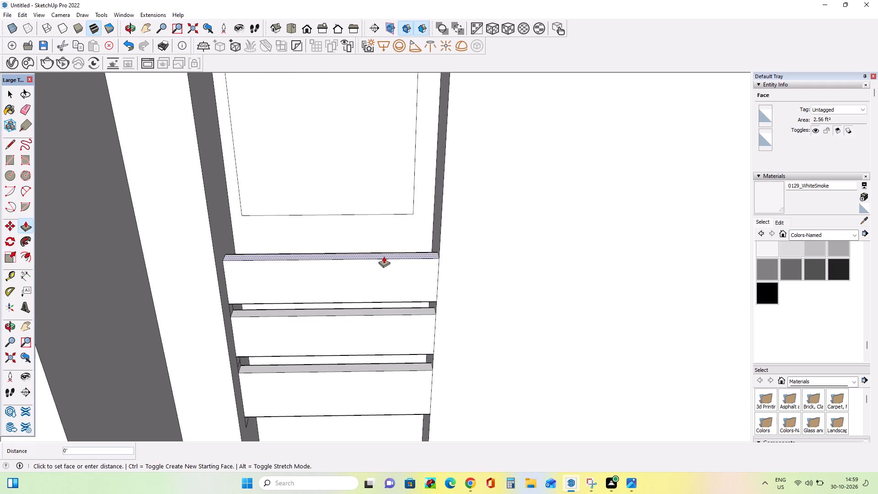
{"action": "left_click_drag", "start_coordinate": [384, 256], "coordinate": [384, 251]}
Examine the group of three bars and the empty recess below it against the whole facade from several angles.
{"action": "middle_click_drag", "start_coordinate": [293, 278], "coordinate": [290, 232]}
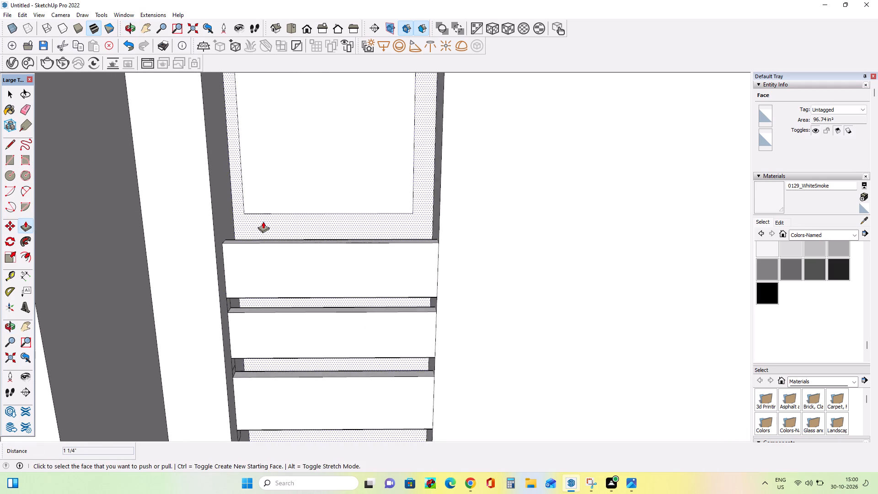
{"action": "scroll", "coordinate": [263, 221], "scroll_direction": "up", "scroll_amount": 1}
{"action": "scroll", "coordinate": [263, 221], "scroll_direction": "down", "scroll_amount": 3}
{"action": "scroll", "coordinate": [326, 296], "scroll_direction": "down", "scroll_amount": 9}
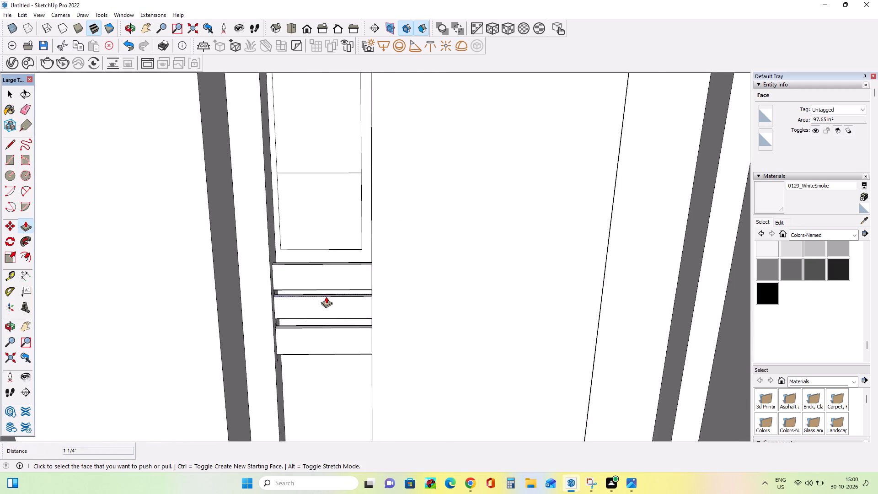
{"action": "scroll", "coordinate": [326, 296], "scroll_direction": "down", "scroll_amount": 9}
{"action": "scroll", "coordinate": [385, 341], "scroll_direction": "up", "scroll_amount": 1}
{"action": "middle_click_drag", "start_coordinate": [383, 340], "coordinate": [333, 261]}
{"action": "scroll", "coordinate": [313, 285], "scroll_direction": "up", "scroll_amount": 4}
{"action": "middle_click", "coordinate": [311, 238]}
{"action": "scroll", "coordinate": [237, 211], "scroll_direction": "down", "scroll_amount": 8}
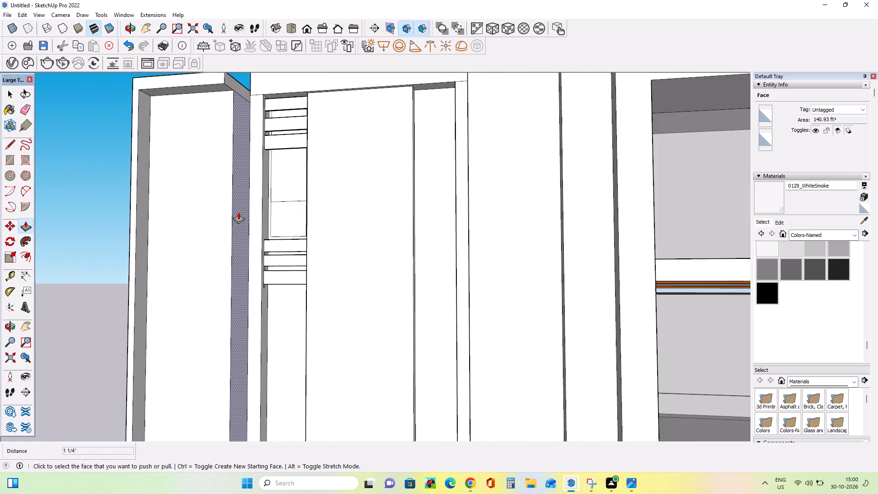
{"action": "scroll", "coordinate": [238, 212], "scroll_direction": "down", "scroll_amount": 2}
{"action": "middle_click_drag", "start_coordinate": [290, 241], "coordinate": [295, 292]}
{"action": "scroll", "coordinate": [294, 292], "scroll_direction": "down", "scroll_amount": 1}
{"action": "scroll", "coordinate": [281, 298], "scroll_direction": "up", "scroll_amount": 4}
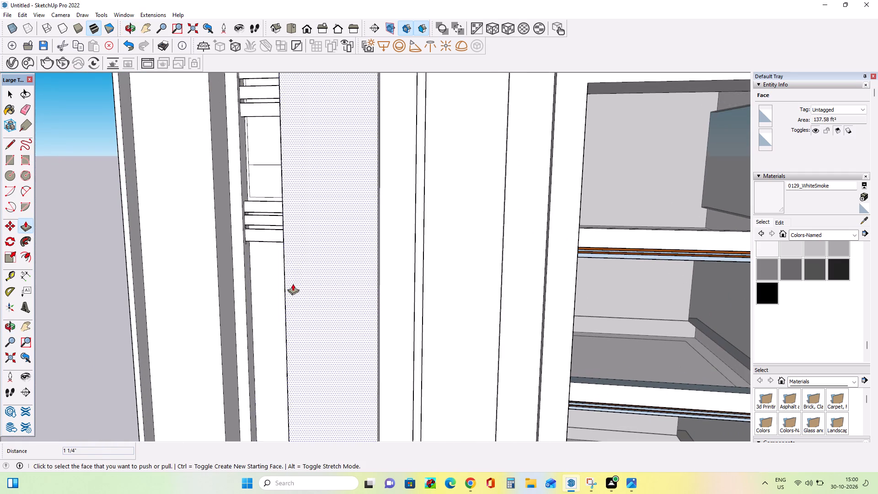
{"action": "middle_click_drag", "start_coordinate": [298, 279], "coordinate": [304, 272]}
{"action": "scroll", "coordinate": [304, 272], "scroll_direction": "up", "scroll_amount": 1}
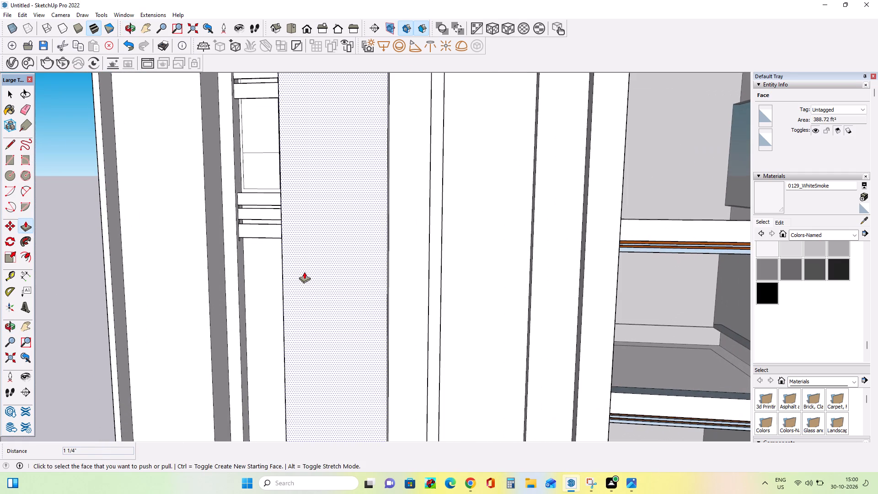
{"action": "scroll", "coordinate": [285, 237], "scroll_direction": "down", "scroll_amount": 5}
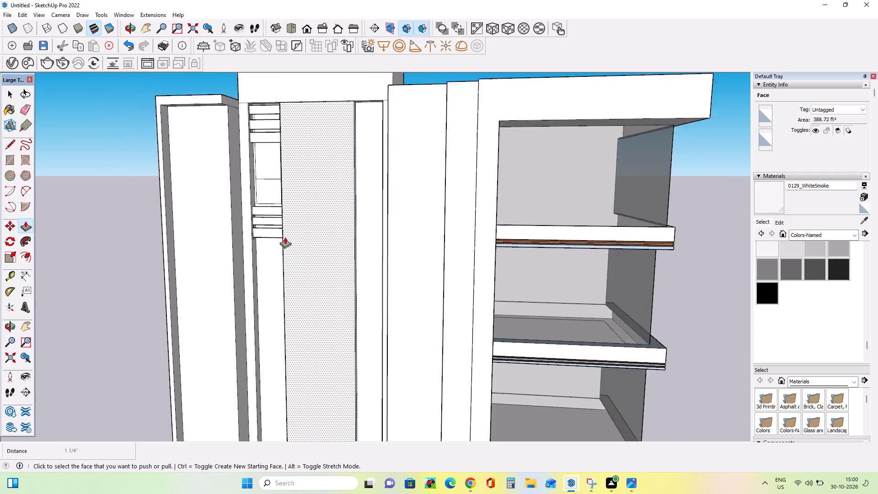
{"action": "scroll", "coordinate": [285, 237], "scroll_direction": "down", "scroll_amount": 3}
{"action": "middle_click_drag", "start_coordinate": [277, 254], "coordinate": [281, 261]}
{"action": "middle_click_drag", "start_coordinate": [284, 290], "coordinate": [286, 271]}
{"action": "scroll", "coordinate": [276, 275], "scroll_direction": "up", "scroll_amount": 3}
{"action": "middle_click_drag", "start_coordinate": [276, 276], "coordinate": [284, 266]}
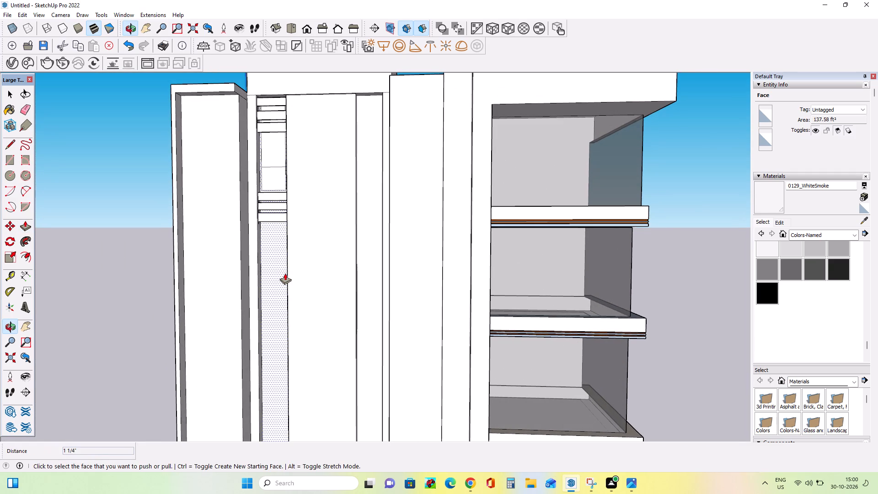
{"action": "scroll", "coordinate": [285, 273], "scroll_direction": "up", "scroll_amount": 1}
{"action": "middle_click_drag", "start_coordinate": [286, 269], "coordinate": [316, 245]}
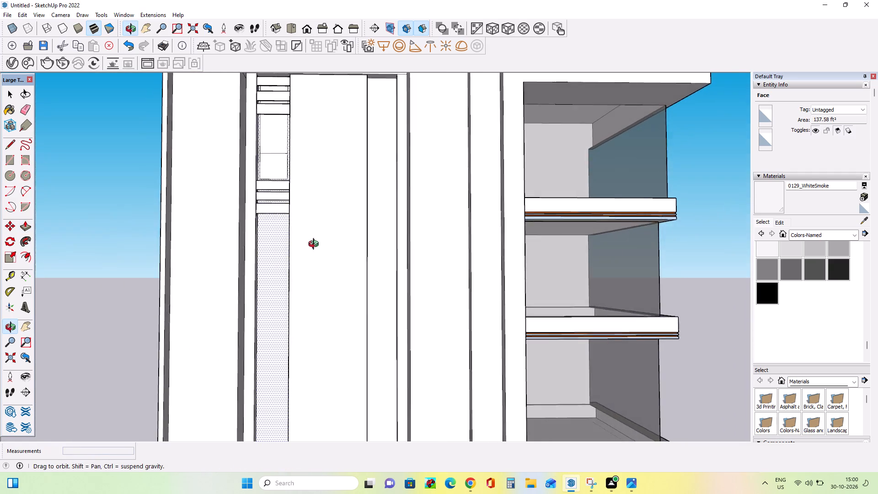
{"action": "middle_click_drag", "start_coordinate": [316, 245], "coordinate": [337, 177]}
Draw an upright rectangle about 8' 5" by 2' 6" on the recess's back wall, just below the lowest bar.
{"action": "left_click", "coordinate": [10, 157]}
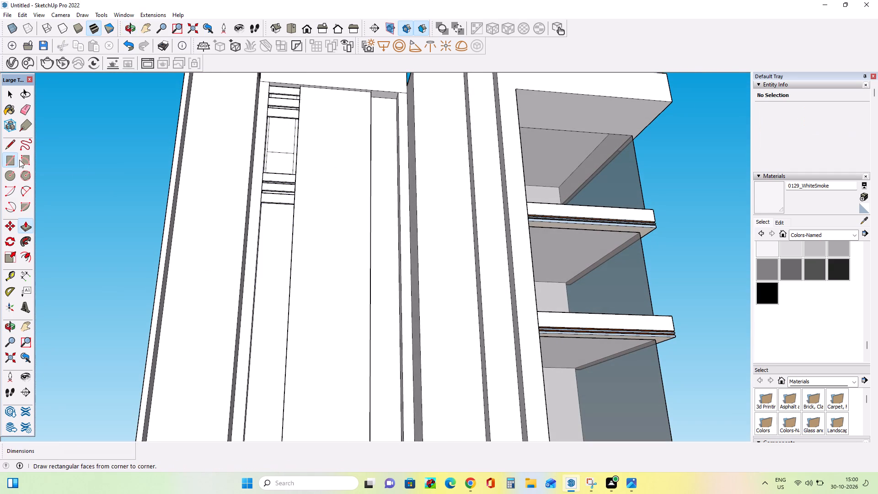
{"action": "scroll", "coordinate": [274, 240], "scroll_direction": "up", "scroll_amount": 5}
{"action": "middle_click_drag", "start_coordinate": [273, 236], "coordinate": [273, 173]}
{"action": "scroll", "coordinate": [271, 171], "scroll_direction": "up", "scroll_amount": 5}
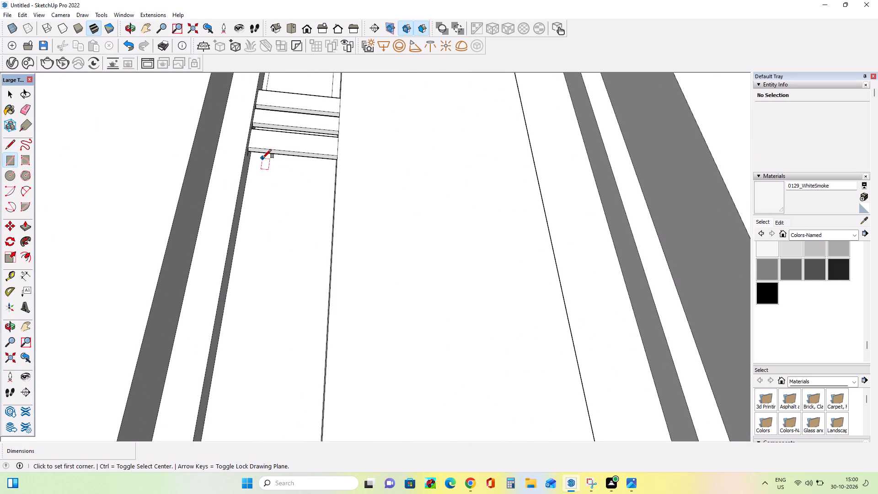
{"action": "left_click", "coordinate": [262, 158]}
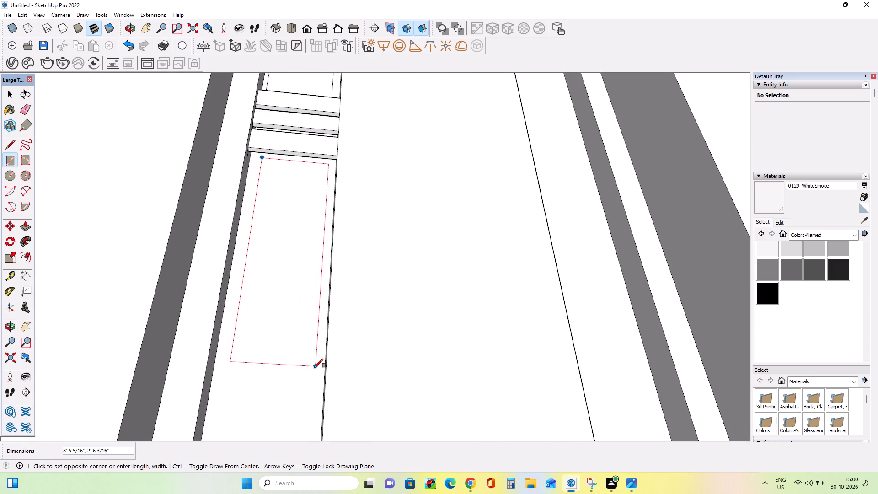
{"action": "left_click", "coordinate": [314, 368]}
Examine the new rectangle's placement in the recess against the bars, upper panel and balcony levels at several distances.
{"action": "scroll", "coordinate": [267, 272], "scroll_direction": "down", "scroll_amount": 6}
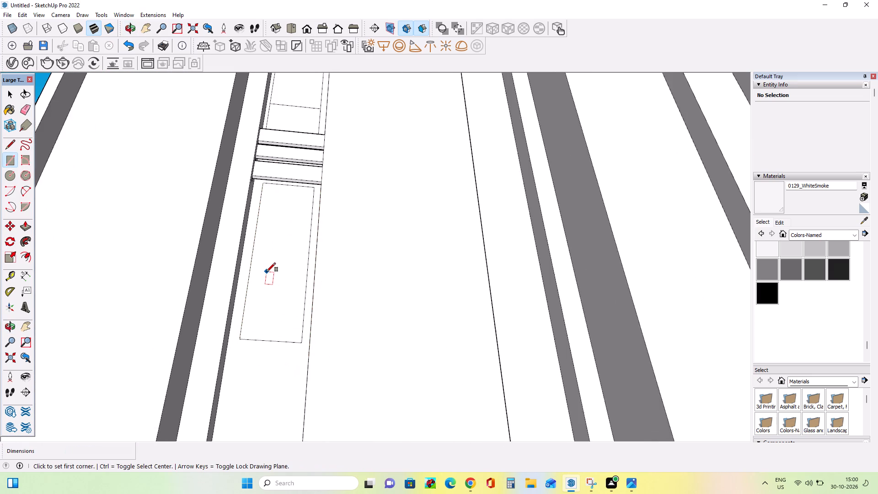
{"action": "scroll", "coordinate": [267, 272], "scroll_direction": "down", "scroll_amount": 7}
{"action": "middle_click_drag", "start_coordinate": [308, 267], "coordinate": [285, 371]}
{"action": "scroll", "coordinate": [284, 371], "scroll_direction": "down", "scroll_amount": 2}
{"action": "scroll", "coordinate": [282, 371], "scroll_direction": "up", "scroll_amount": 3}
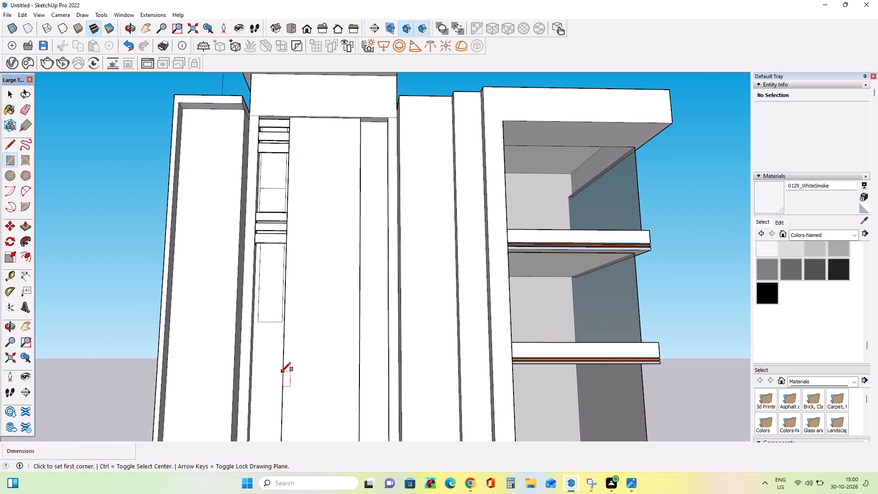
{"action": "scroll", "coordinate": [282, 371], "scroll_direction": "up", "scroll_amount": 4}
{"action": "middle_click", "coordinate": [282, 371]}
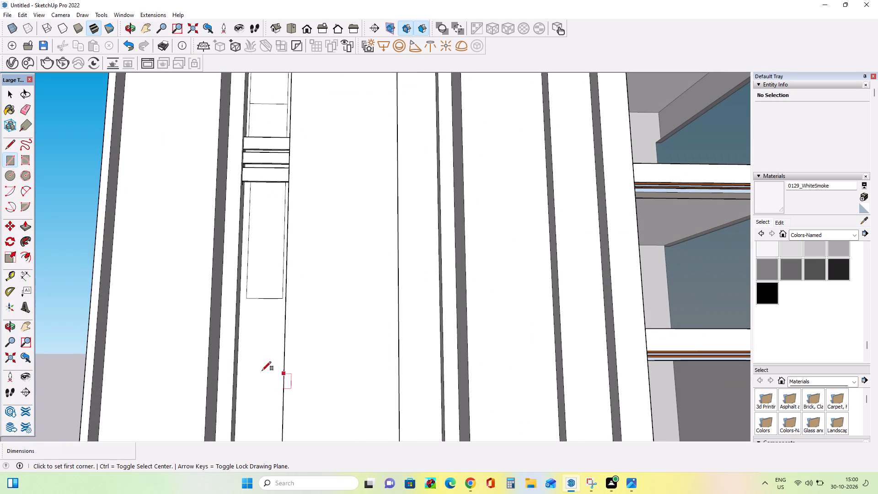
{"action": "middle_click_drag", "start_coordinate": [283, 278], "coordinate": [255, 328]}
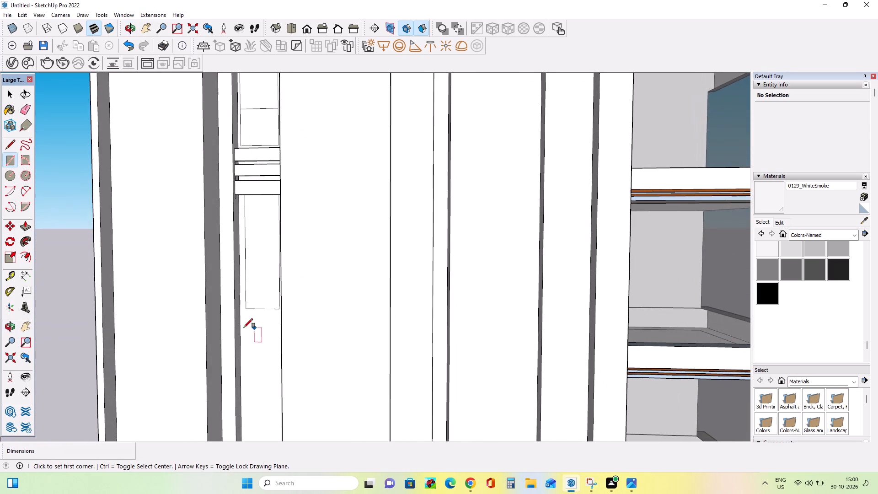
{"action": "scroll", "coordinate": [238, 326], "scroll_direction": "down", "scroll_amount": 3}
{"action": "middle_click_drag", "start_coordinate": [238, 326], "coordinate": [252, 352]}
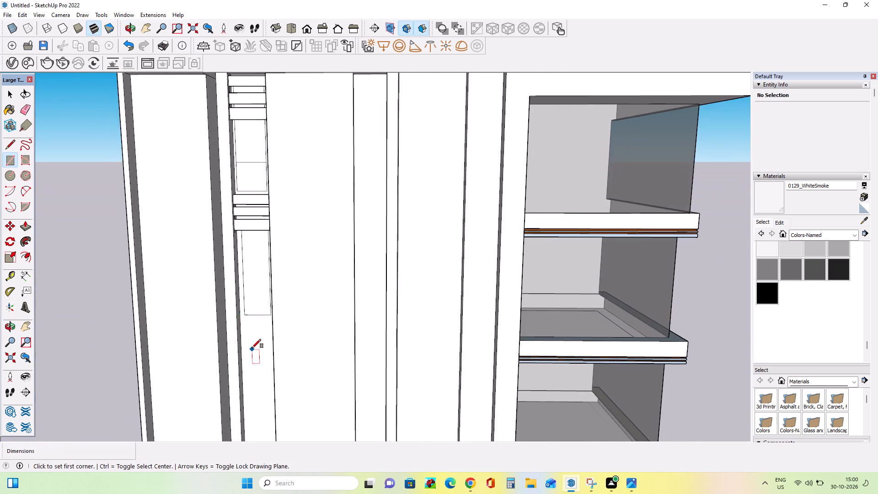
{"action": "scroll", "coordinate": [252, 348], "scroll_direction": "up", "scroll_amount": 3}
{"action": "middle_click_drag", "start_coordinate": [252, 348], "coordinate": [253, 338]}
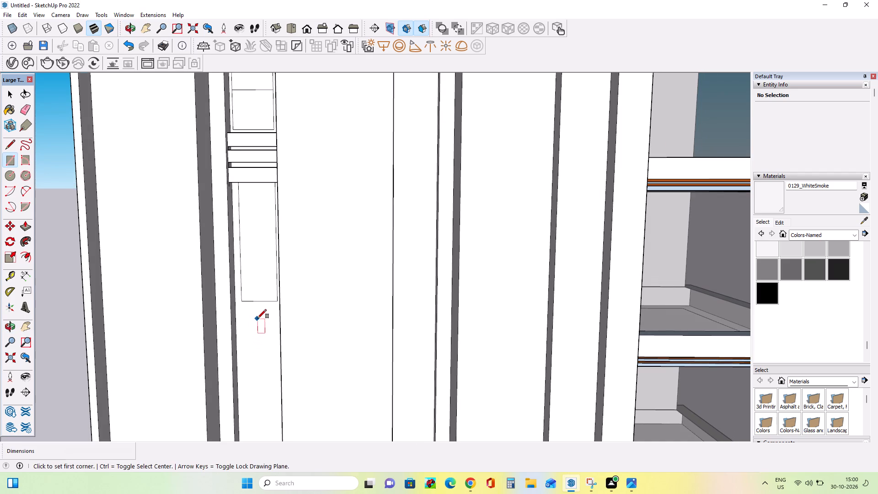
{"action": "scroll", "coordinate": [257, 318], "scroll_direction": "down", "scroll_amount": 16}
{"action": "scroll", "coordinate": [259, 385], "scroll_direction": "up", "scroll_amount": 10}
{"action": "middle_click_drag", "start_coordinate": [262, 375], "coordinate": [299, 393]}
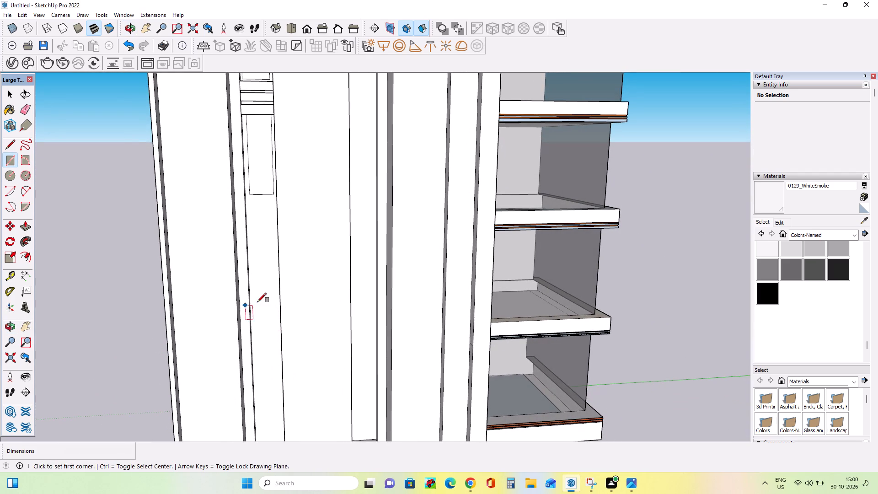
{"action": "middle_click", "coordinate": [263, 301]}
{"action": "scroll", "coordinate": [272, 288], "scroll_direction": "down", "scroll_amount": 2}
{"action": "middle_click_drag", "start_coordinate": [266, 283], "coordinate": [270, 297]}
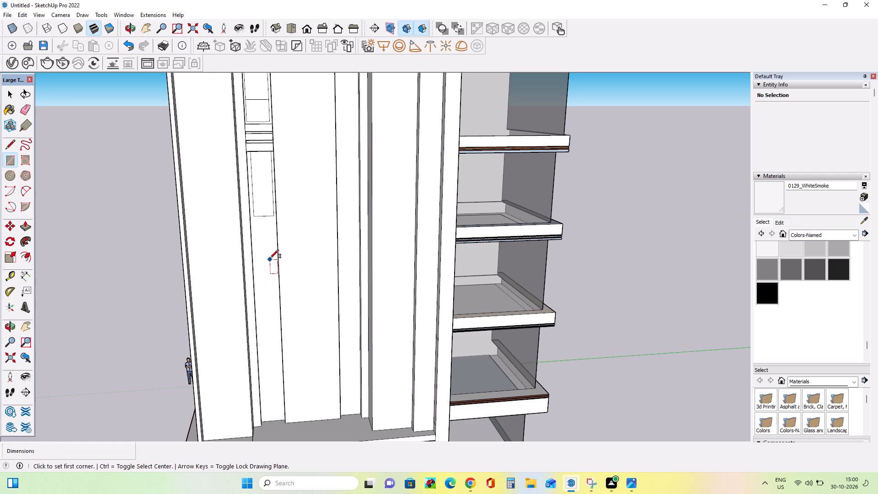
Draw a shorter rectangle about 2' 6" wide directly below the tall one on the back wall, sharing its bottom edge.
{"action": "scroll", "coordinate": [267, 253], "scroll_direction": "up", "scroll_amount": 3}
{"action": "left_click", "coordinate": [250, 204]}
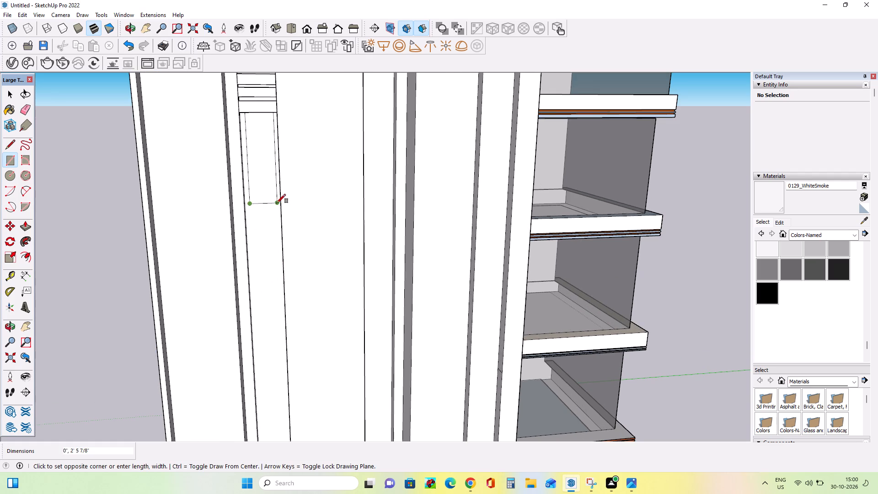
{"action": "left_click", "coordinate": [277, 203]}
{"action": "left_click", "coordinate": [279, 234]}
Draw a thin upright rectangle about 3' 7 1/2" by 4 5/16" on the recess's side face, just below the level of the lower panel.
{"action": "middle_click_drag", "start_coordinate": [285, 297], "coordinate": [287, 287]}
{"action": "scroll", "coordinate": [287, 287], "scroll_direction": "down", "scroll_amount": 7}
{"action": "middle_click_drag", "start_coordinate": [291, 308], "coordinate": [296, 275]}
{"action": "scroll", "coordinate": [278, 256], "scroll_direction": "up", "scroll_amount": 3}
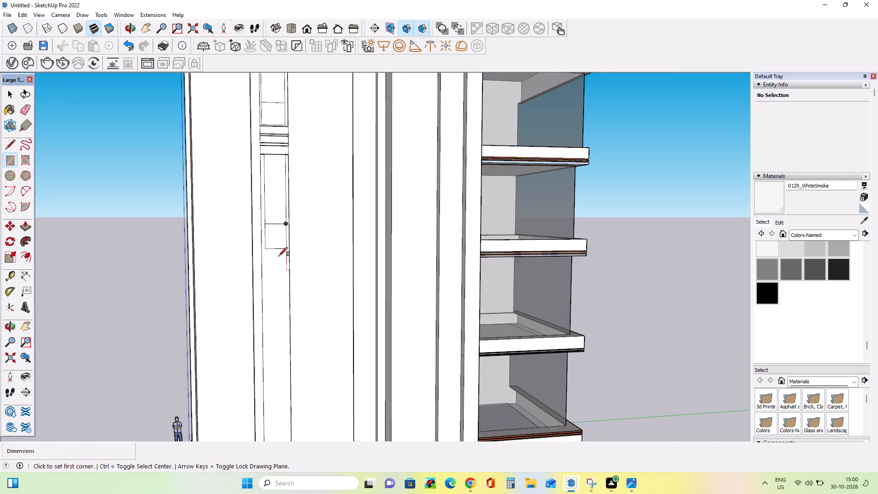
{"action": "scroll", "coordinate": [278, 256], "scroll_direction": "up", "scroll_amount": 4}
{"action": "middle_click_drag", "start_coordinate": [293, 282], "coordinate": [239, 318]}
{"action": "scroll", "coordinate": [275, 293], "scroll_direction": "up", "scroll_amount": 2}
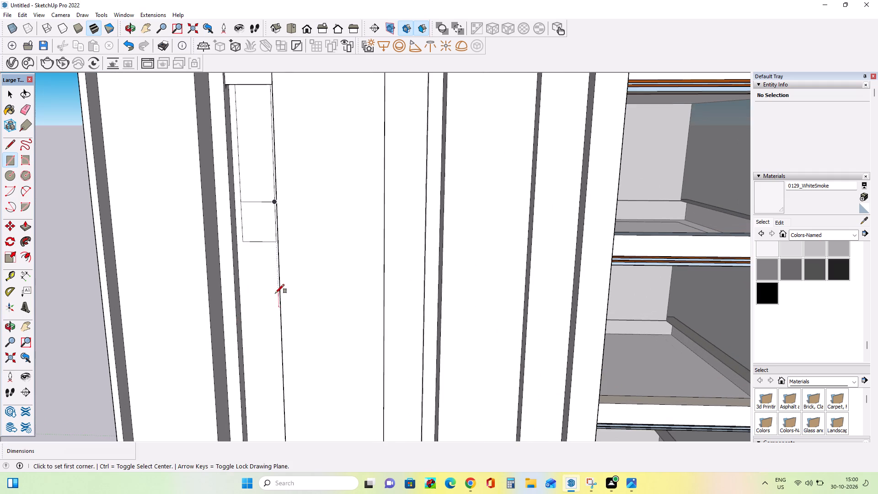
{"action": "middle_click_drag", "start_coordinate": [272, 301], "coordinate": [272, 285]}
{"action": "middle_click_drag", "start_coordinate": [271, 299], "coordinate": [254, 304]}
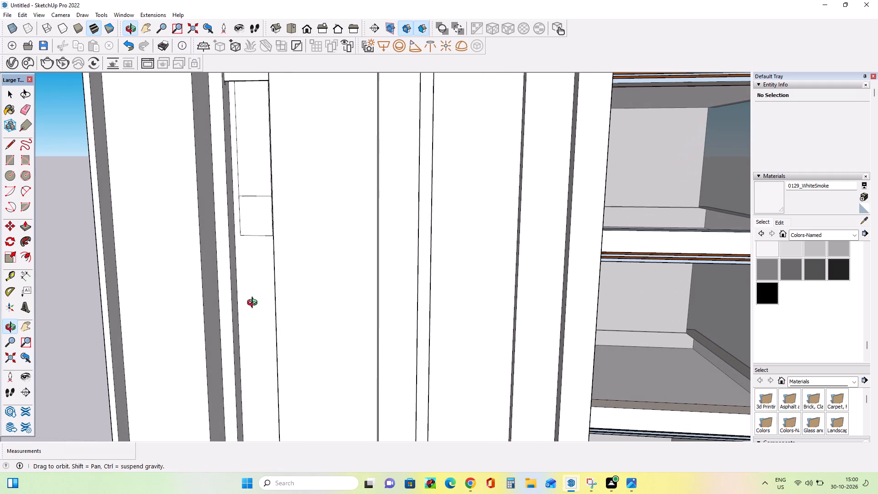
{"action": "middle_click_drag", "start_coordinate": [254, 304], "coordinate": [230, 310]}
{"action": "scroll", "coordinate": [234, 255], "scroll_direction": "up", "scroll_amount": 7}
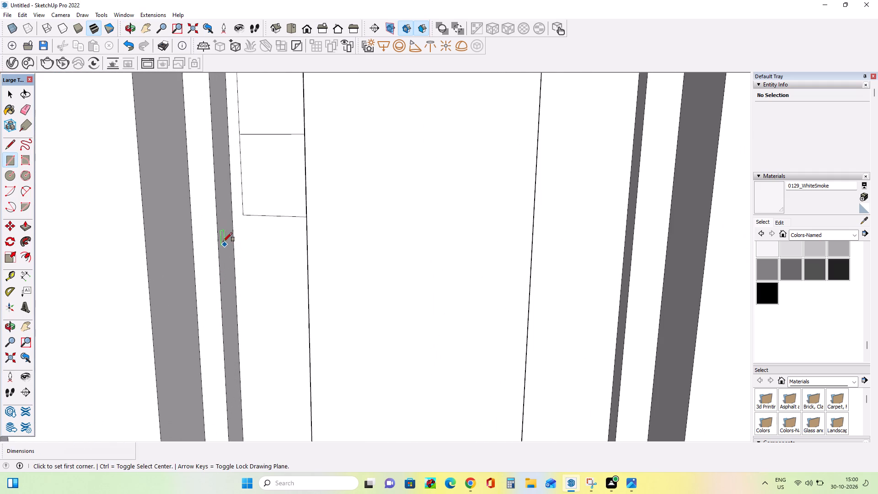
{"action": "scroll", "coordinate": [222, 225], "scroll_direction": "up", "scroll_amount": 4}
{"action": "left_click", "coordinate": [222, 225]}
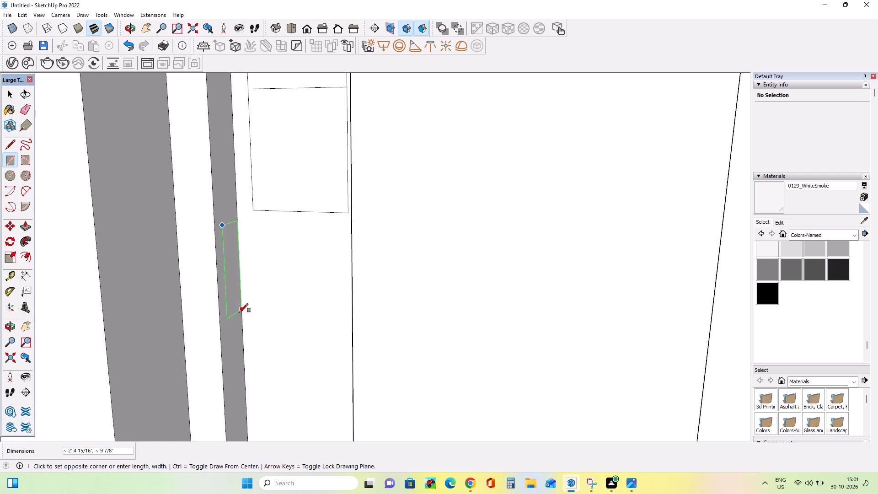
{"action": "left_click", "coordinate": [236, 362]}
Divide the thin side-face rectangle into two bar profiles about 1' 2" by 4 5/16", one at its top and one below a small gap.
{"action": "middle_click_drag", "start_coordinate": [267, 336], "coordinate": [266, 328]}
{"action": "scroll", "coordinate": [228, 234], "scroll_direction": "up", "scroll_amount": 4}
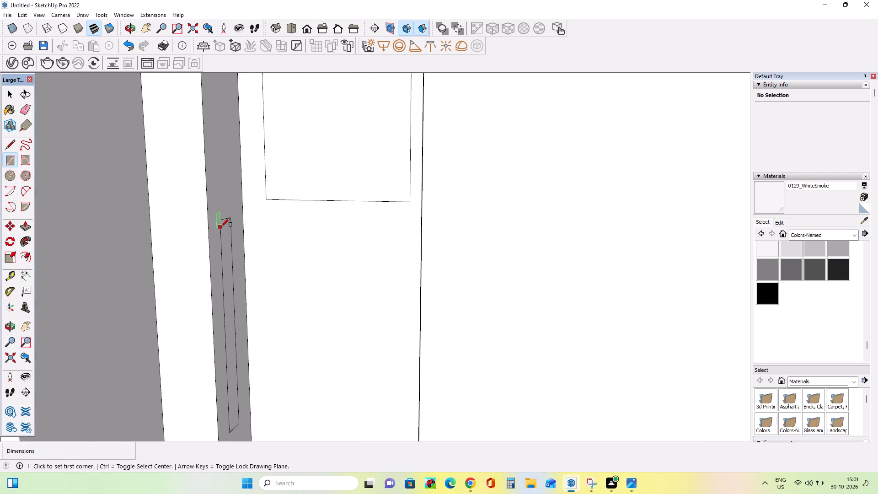
{"action": "left_click", "coordinate": [221, 221]}
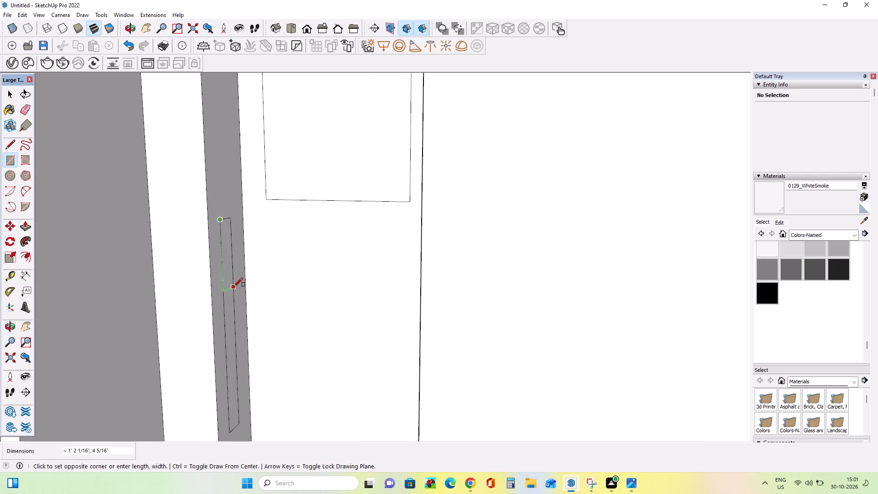
{"action": "left_click", "coordinate": [234, 287]}
{"action": "middle_click_drag", "start_coordinate": [244, 312], "coordinate": [244, 294]}
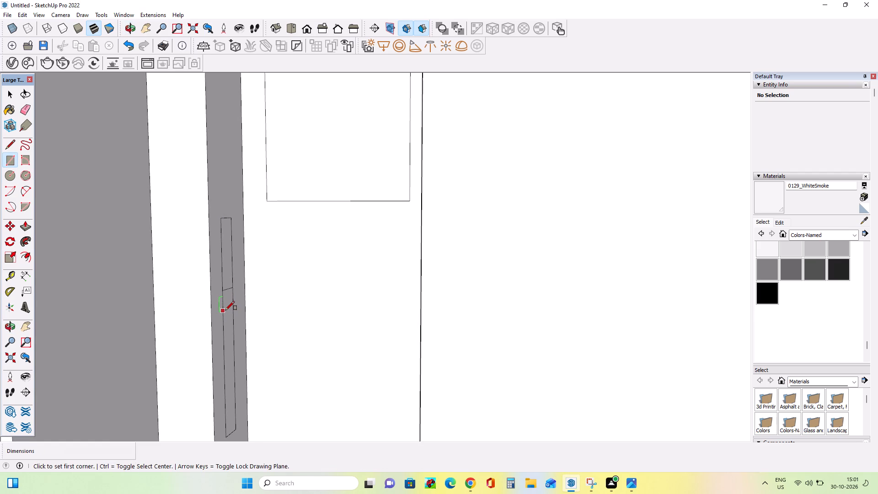
{"action": "left_click", "coordinate": [225, 310]}
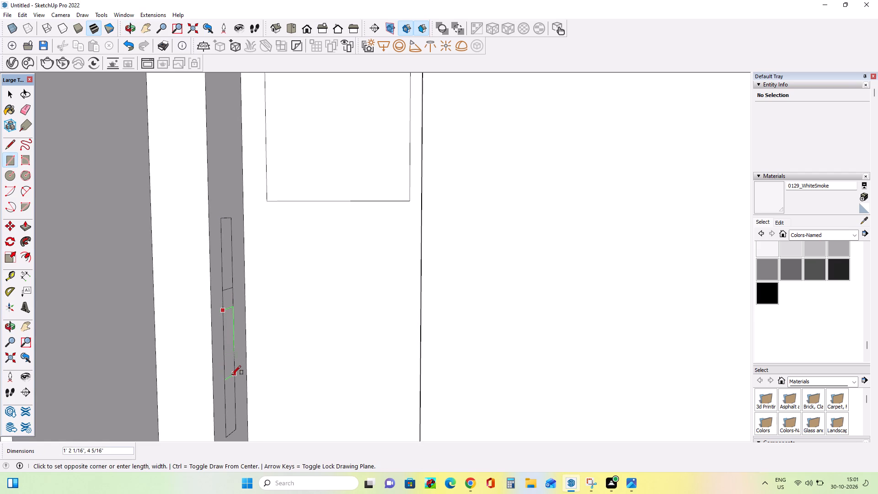
{"action": "left_click", "coordinate": [232, 378]}
{"action": "middle_click", "coordinate": [255, 363]}
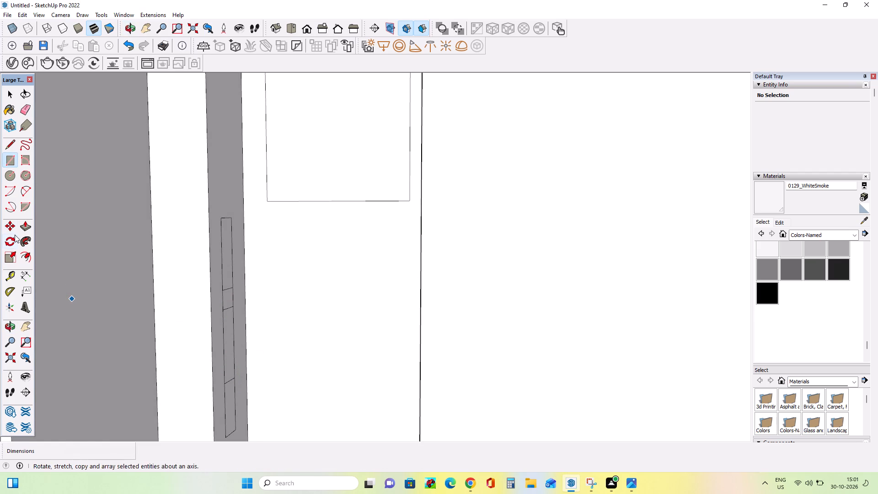
Extrude the two bar profiles across the recess to its opposite side, the lower one about 3' 6 11/16".
{"action": "left_click", "coordinate": [25, 226]}
{"action": "left_click_drag", "start_coordinate": [229, 262], "coordinate": [335, 274]}
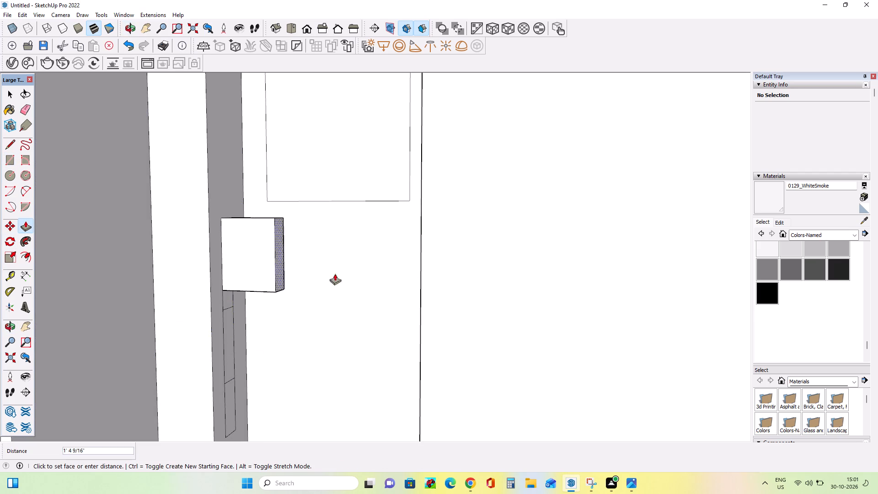
{"action": "left_click_drag", "start_coordinate": [335, 274], "coordinate": [427, 286]}
{"action": "left_click_drag", "start_coordinate": [227, 349], "coordinate": [380, 366]}
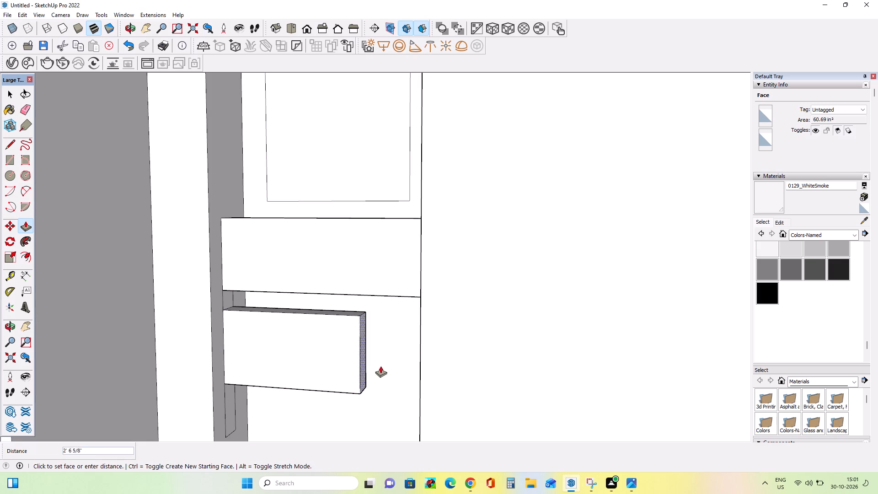
{"action": "left_click_drag", "start_coordinate": [380, 366], "coordinate": [441, 365]}
{"action": "scroll", "coordinate": [271, 254], "scroll_direction": "down", "scroll_amount": 9}
{"action": "scroll", "coordinate": [269, 354], "scroll_direction": "up", "scroll_amount": 5}
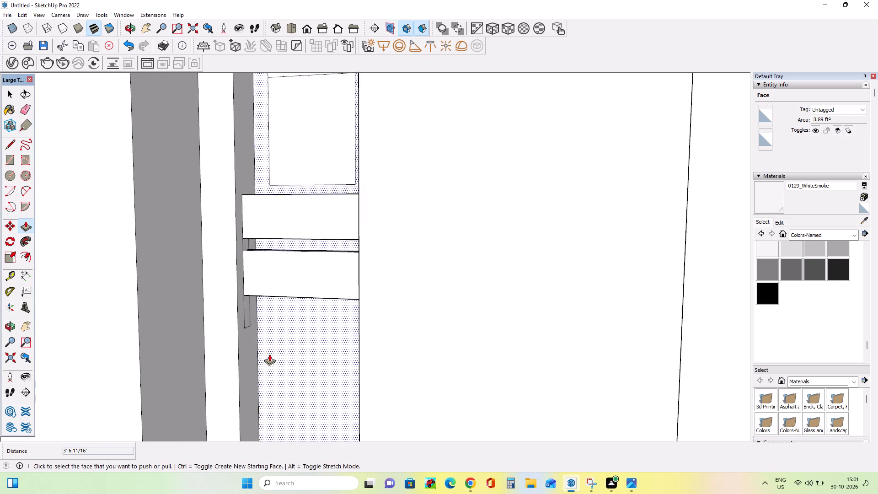
Extend the remaining strip down about 1' 3 3/4", outline a third bar profile about 1' 8 1/4" by 4 5/16" below a gap, and erase the edge crossing it.
{"action": "middle_click_drag", "start_coordinate": [245, 322], "coordinate": [241, 290]}
{"action": "scroll", "coordinate": [243, 300], "scroll_direction": "up", "scroll_amount": 5}
{"action": "scroll", "coordinate": [217, 285], "scroll_direction": "down", "scroll_amount": 9}
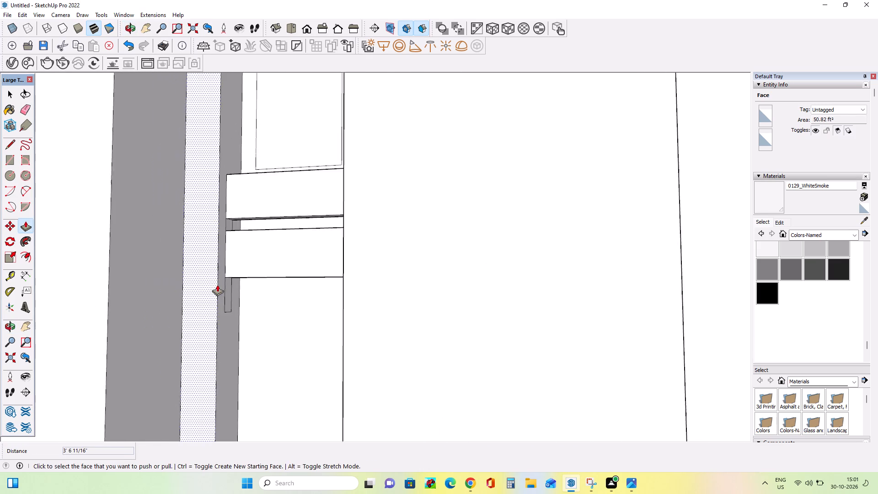
{"action": "scroll", "coordinate": [242, 345], "scroll_direction": "up", "scroll_amount": 8}
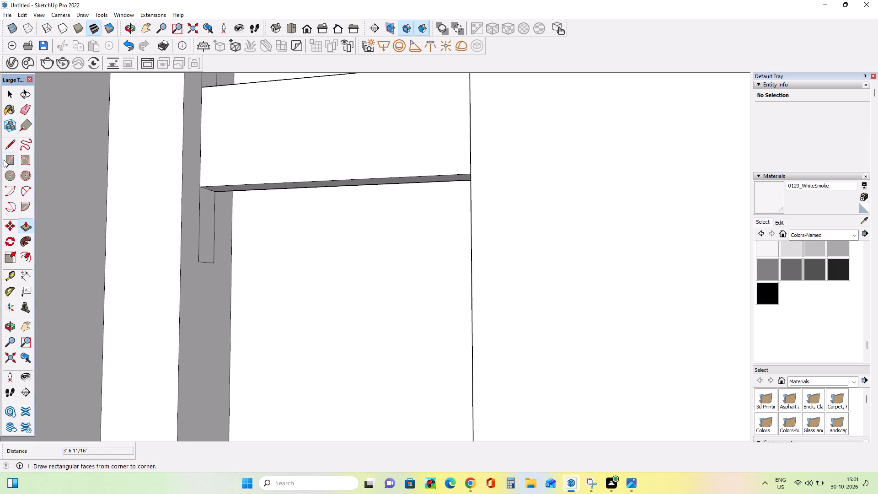
{"action": "left_click", "coordinate": [9, 161]}
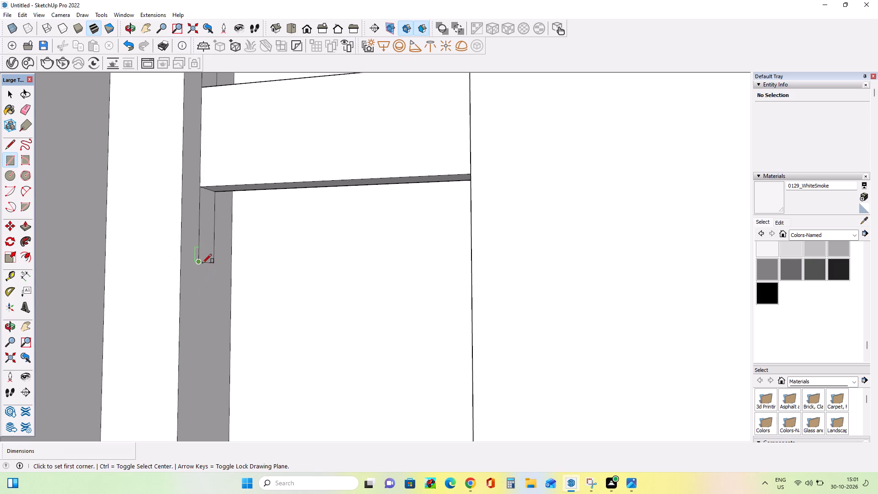
{"action": "left_click", "coordinate": [200, 263]}
{"action": "left_click", "coordinate": [214, 263]}
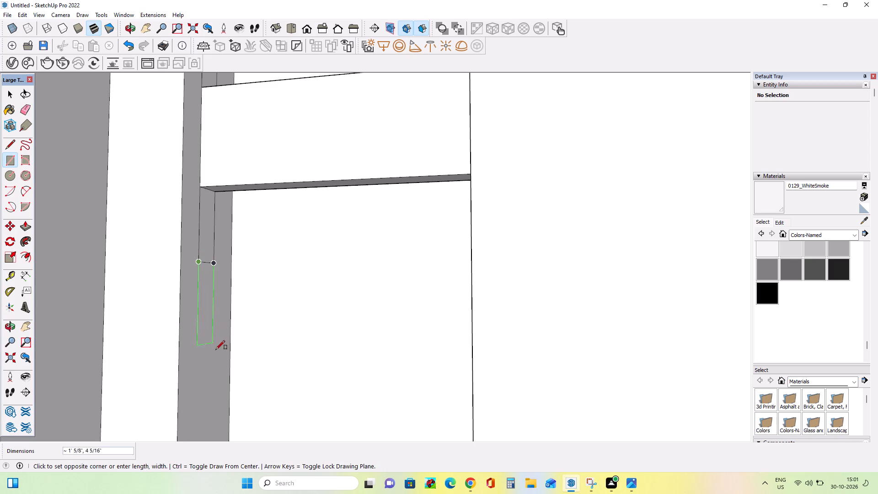
{"action": "left_click", "coordinate": [216, 368]}
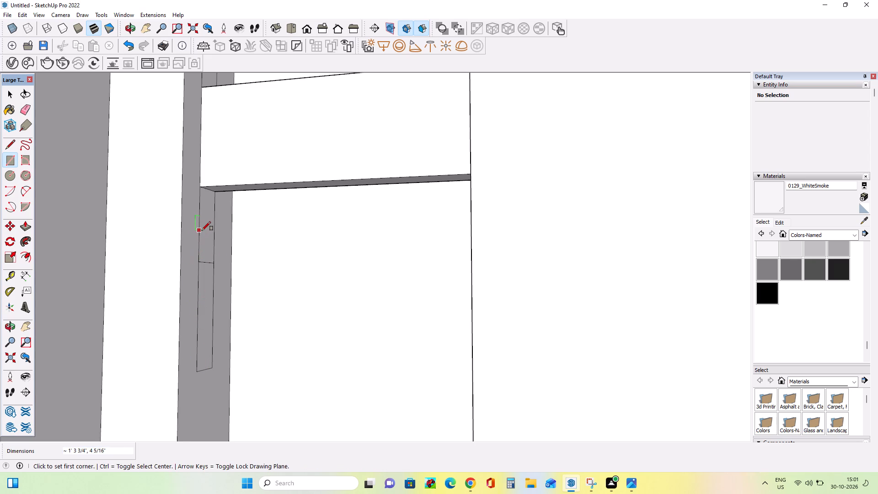
{"action": "left_click", "coordinate": [202, 231]}
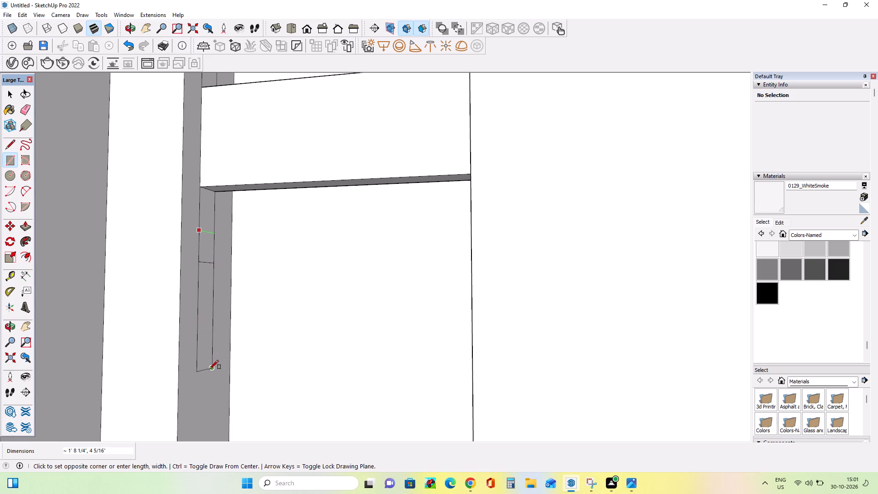
{"action": "left_click", "coordinate": [209, 370]}
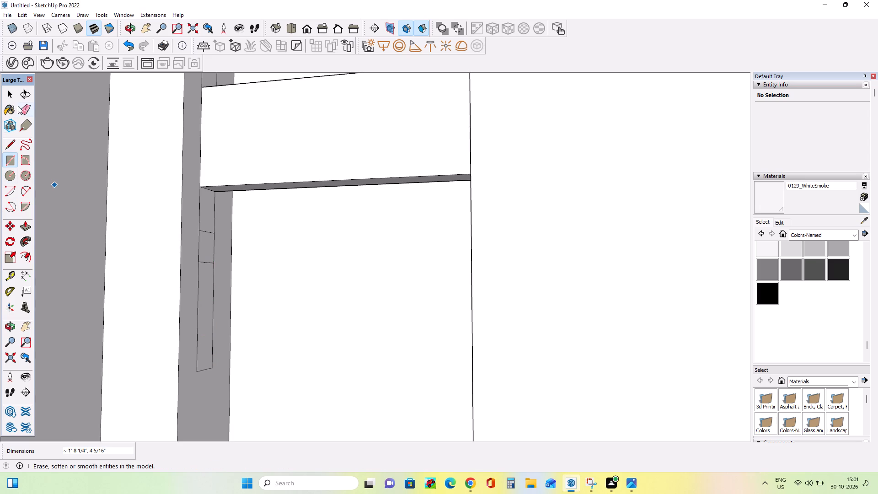
{"action": "left_click", "coordinate": [22, 111]}
{"action": "left_click_drag", "start_coordinate": [209, 258], "coordinate": [209, 273]}
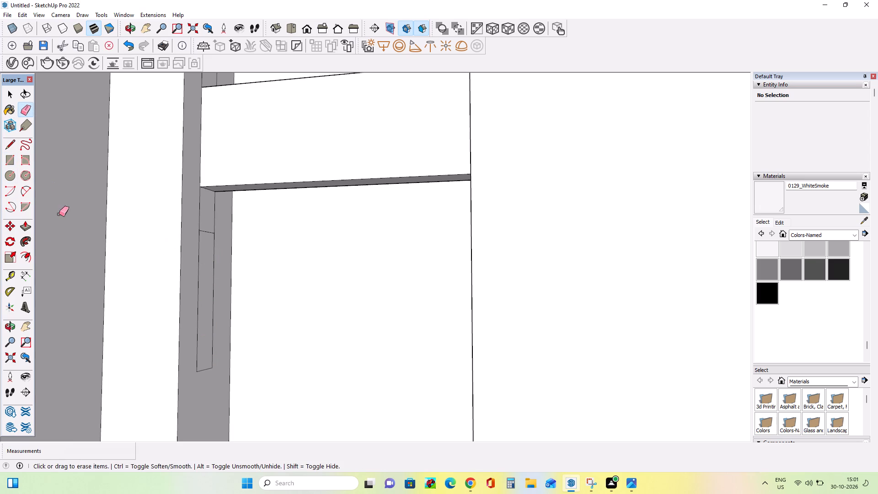
Extrude the third bar profile about 3' 4 9/16" across the recess, beneath the other two bars.
{"action": "left_click", "coordinate": [26, 223]}
{"action": "left_click_drag", "start_coordinate": [210, 301], "coordinate": [486, 306]}
{"action": "scroll", "coordinate": [214, 267], "scroll_direction": "down", "scroll_amount": 7}
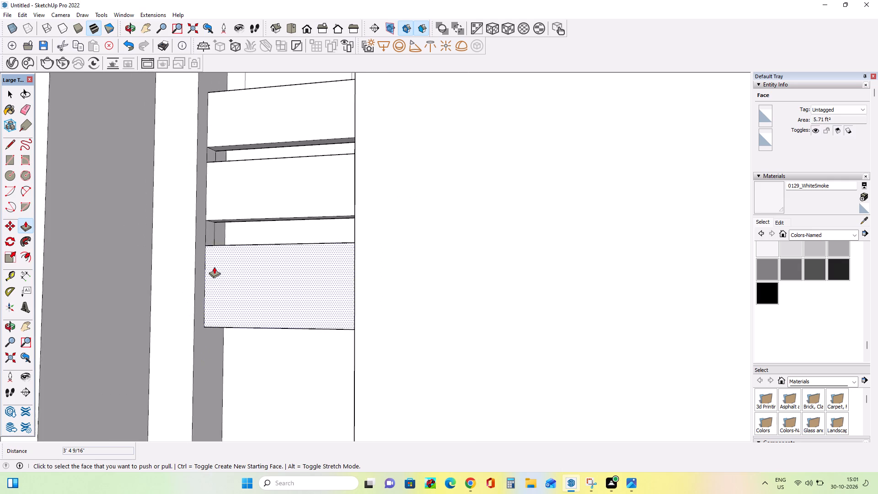
Examine the new three-bar group against the upper bar groups, window panels, balcony levels and tower top from several distances.
{"action": "scroll", "coordinate": [214, 267], "scroll_direction": "down", "scroll_amount": 8}
{"action": "scroll", "coordinate": [261, 265], "scroll_direction": "down", "scroll_amount": 5}
{"action": "middle_click_drag", "start_coordinate": [264, 265], "coordinate": [272, 282]}
{"action": "scroll", "coordinate": [270, 277], "scroll_direction": "down", "scroll_amount": 6}
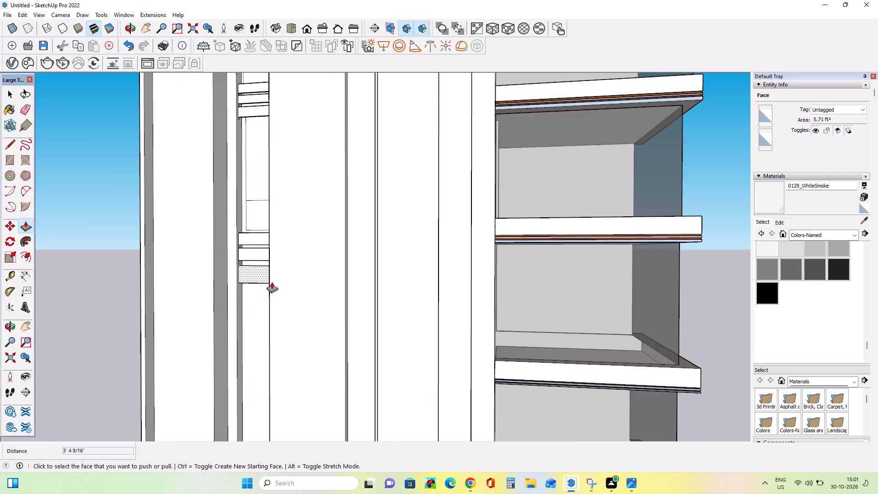
{"action": "scroll", "coordinate": [272, 282], "scroll_direction": "down", "scroll_amount": 8}
{"action": "middle_click_drag", "start_coordinate": [291, 316], "coordinate": [340, 368]}
{"action": "scroll", "coordinate": [332, 366], "scroll_direction": "up", "scroll_amount": 1}
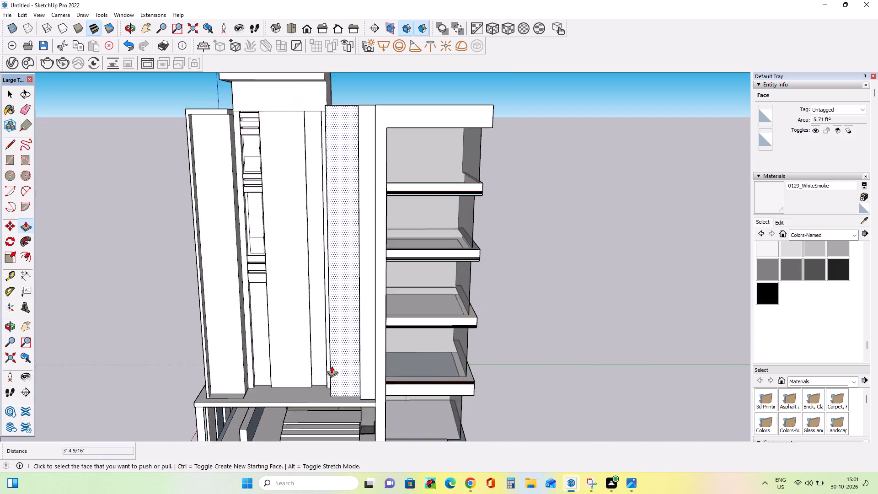
{"action": "scroll", "coordinate": [332, 366], "scroll_direction": "up", "scroll_amount": 2}
{"action": "middle_click_drag", "start_coordinate": [320, 363], "coordinate": [314, 343]}
{"action": "middle_click_drag", "start_coordinate": [243, 351], "coordinate": [186, 390]}
{"action": "scroll", "coordinate": [246, 248], "scroll_direction": "up", "scroll_amount": 13}
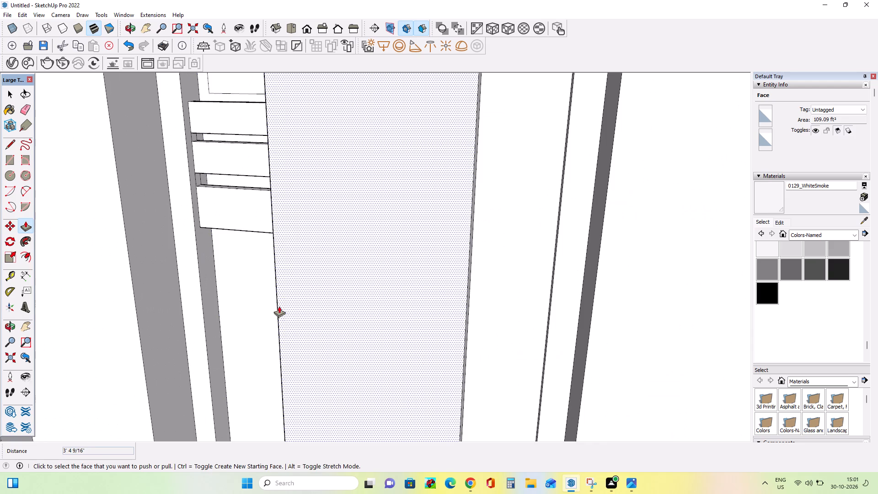
{"action": "middle_click_drag", "start_coordinate": [279, 306], "coordinate": [295, 219]}
{"action": "scroll", "coordinate": [296, 219], "scroll_direction": "down", "scroll_amount": 19}
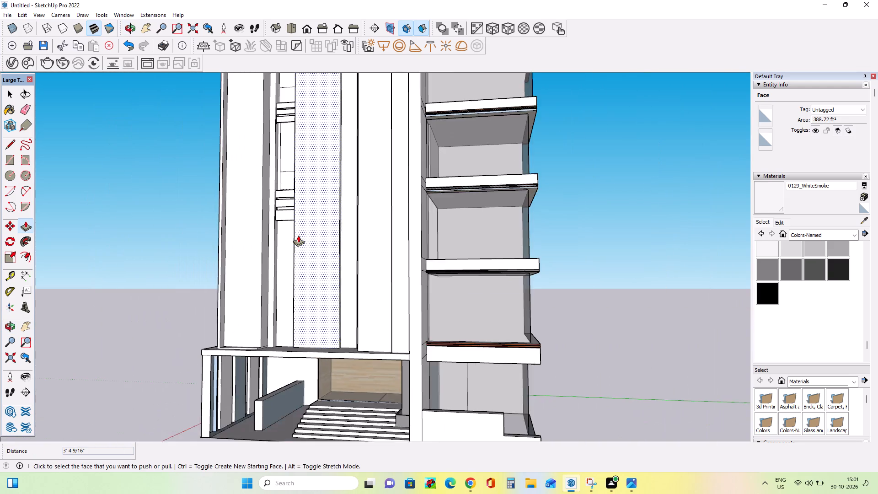
{"action": "scroll", "coordinate": [298, 235], "scroll_direction": "down", "scroll_amount": 8}
{"action": "scroll", "coordinate": [321, 139], "scroll_direction": "up", "scroll_amount": 8}
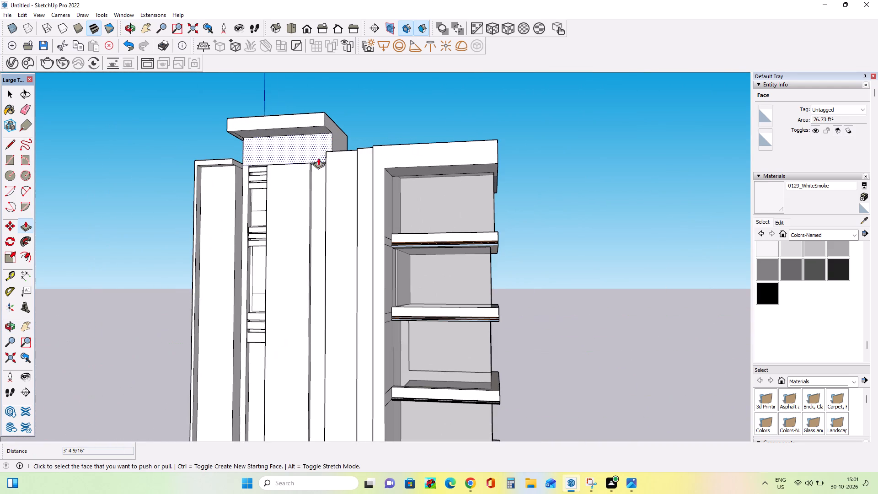
{"action": "middle_click_drag", "start_coordinate": [299, 175], "coordinate": [332, 116]}
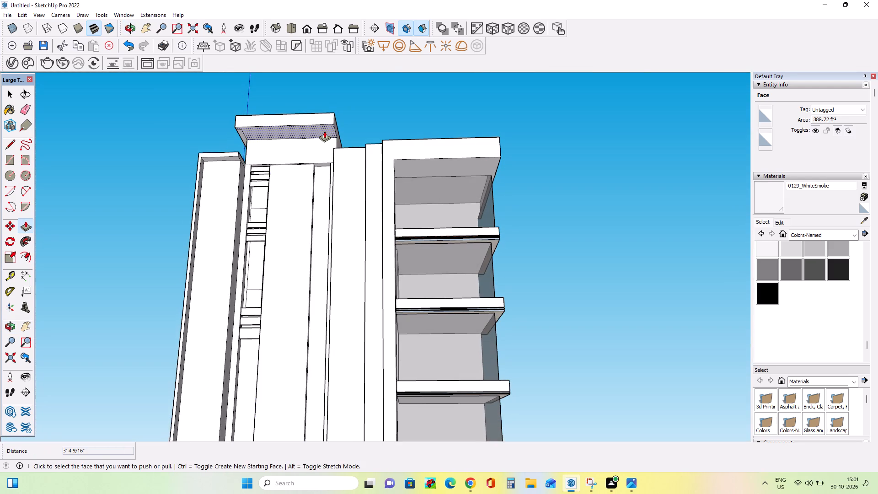
Push the underside of the tower's roof slab 3 1/8", level its side strip, and erase the leftover edges beneath the overhang.
{"action": "left_click", "coordinate": [324, 131]}
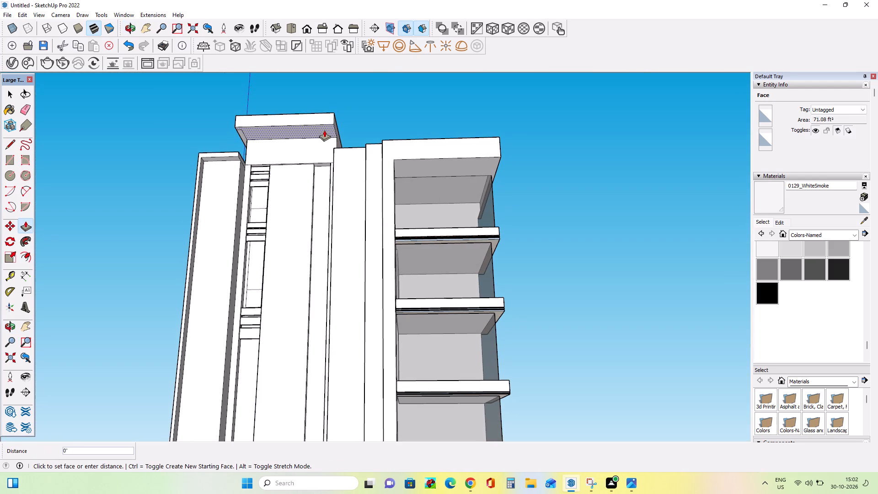
{"action": "scroll", "coordinate": [249, 130], "scroll_direction": "up", "scroll_amount": 11}
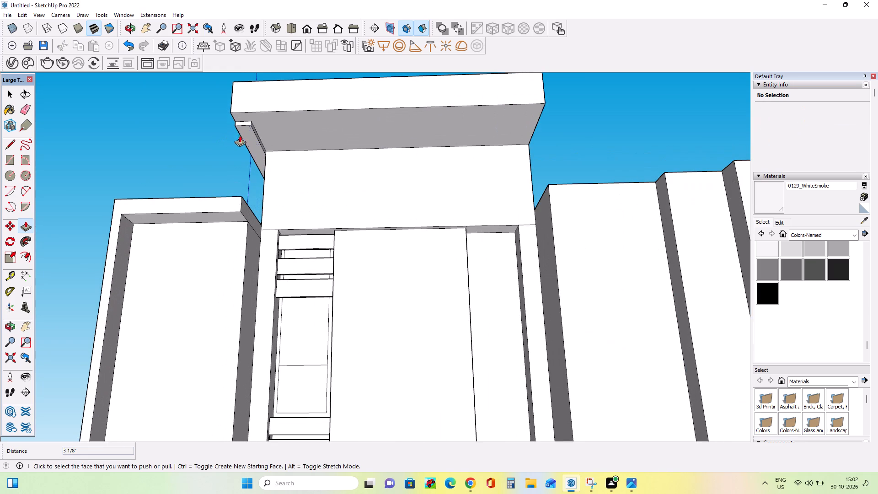
{"action": "left_click_drag", "start_coordinate": [247, 133], "coordinate": [267, 120]}
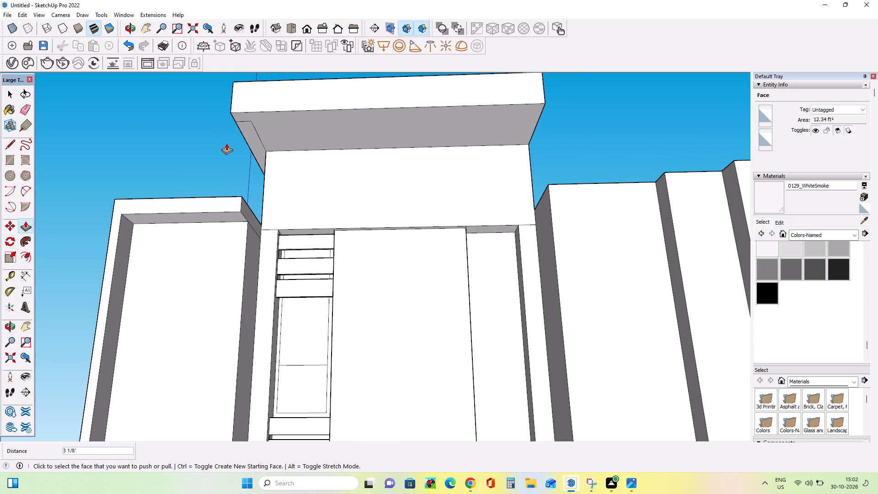
{"action": "left_click", "coordinate": [27, 105]}
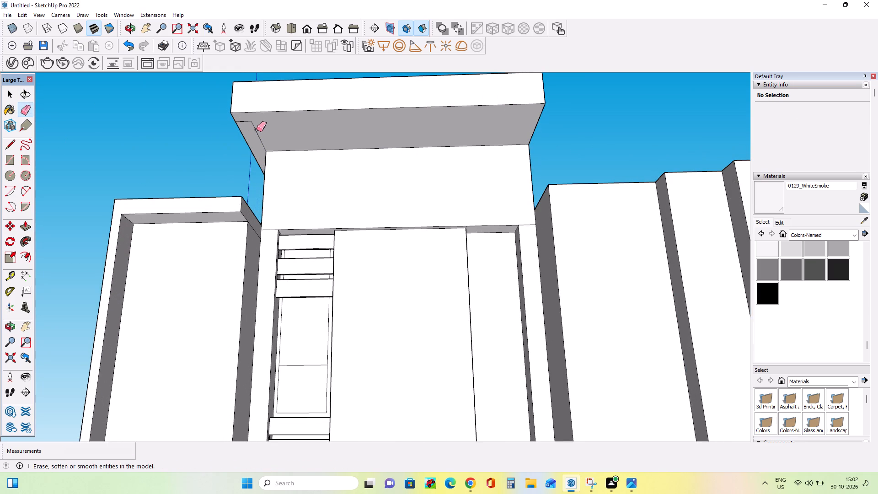
{"action": "left_click_drag", "start_coordinate": [254, 129], "coordinate": [254, 125]}
{"action": "left_click_drag", "start_coordinate": [250, 122], "coordinate": [251, 117]}
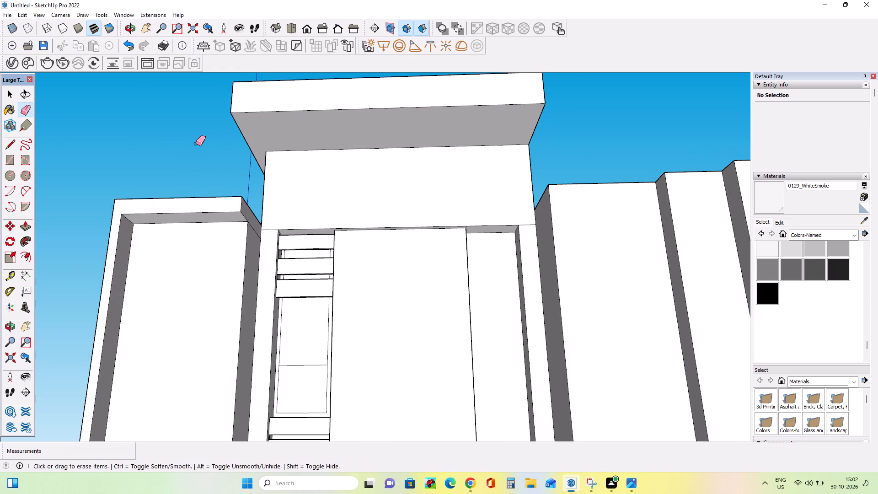
Examine the whole facade and the empty part of the recess below the lowest bar group.
{"action": "scroll", "coordinate": [196, 144], "scroll_direction": "down", "scroll_amount": 16}
{"action": "scroll", "coordinate": [212, 156], "scroll_direction": "down", "scroll_amount": 5}
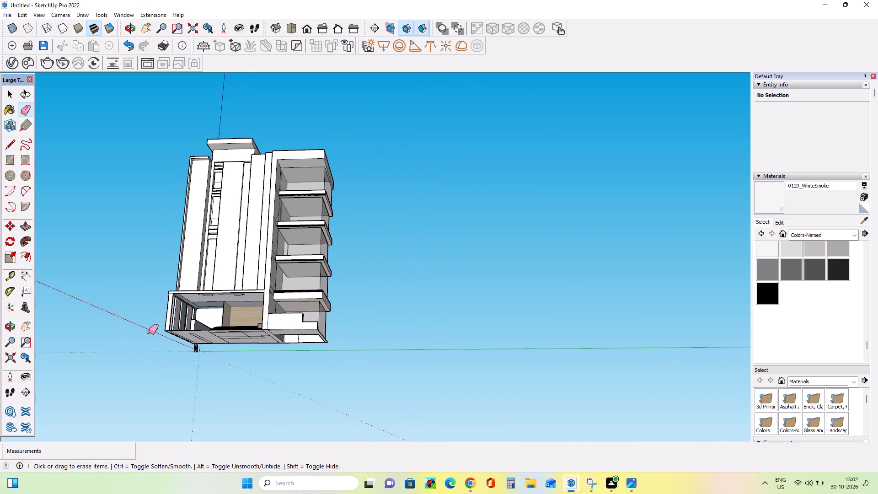
{"action": "scroll", "coordinate": [163, 306], "scroll_direction": "up", "scroll_amount": 5}
{"action": "middle_click_drag", "start_coordinate": [210, 264], "coordinate": [243, 383]}
{"action": "scroll", "coordinate": [255, 255], "scroll_direction": "up", "scroll_amount": 2}
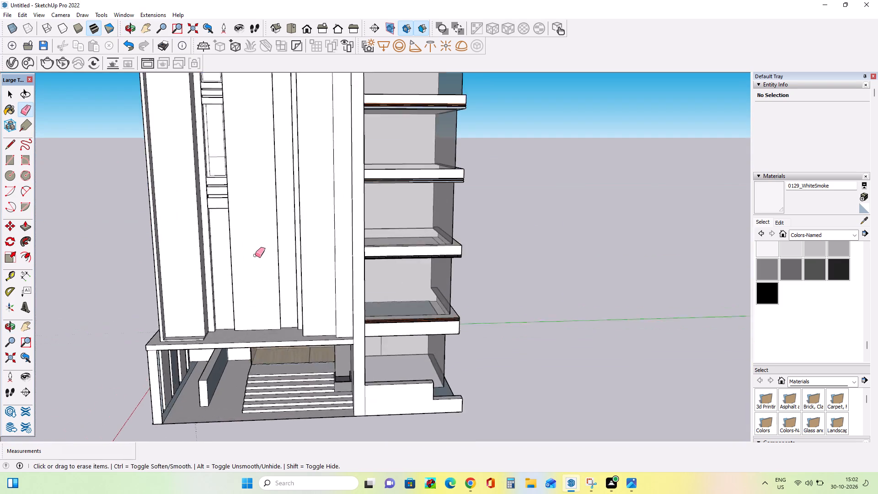
{"action": "scroll", "coordinate": [255, 255], "scroll_direction": "up", "scroll_amount": 6}
{"action": "middle_click_drag", "start_coordinate": [276, 318], "coordinate": [281, 285]}
{"action": "scroll", "coordinate": [281, 285], "scroll_direction": "down", "scroll_amount": 2}
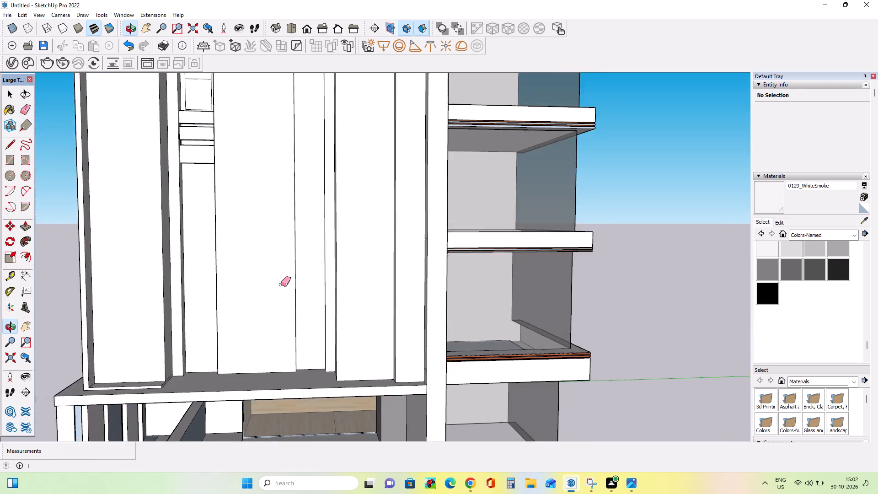
{"action": "scroll", "coordinate": [281, 285], "scroll_direction": "down", "scroll_amount": 5}
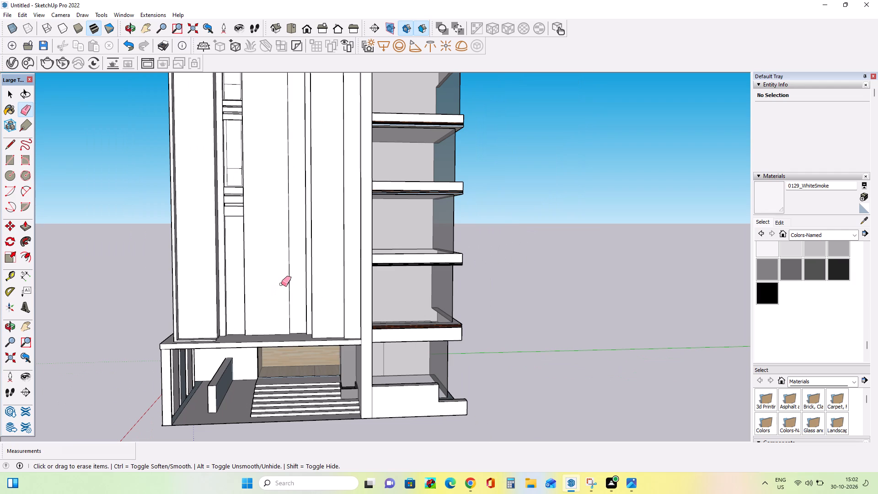
{"action": "scroll", "coordinate": [268, 333], "scroll_direction": "down", "scroll_amount": 8}
{"action": "scroll", "coordinate": [271, 269], "scroll_direction": "up", "scroll_amount": 2}
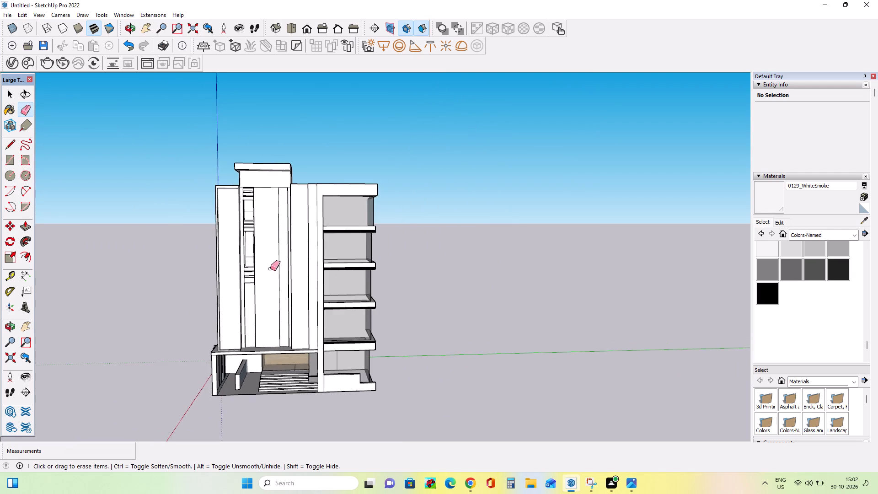
{"action": "scroll", "coordinate": [270, 268], "scroll_direction": "up", "scroll_amount": 11}
{"action": "middle_click_drag", "start_coordinate": [243, 296], "coordinate": [170, 280]}
{"action": "scroll", "coordinate": [211, 319], "scroll_direction": "up", "scroll_amount": 4}
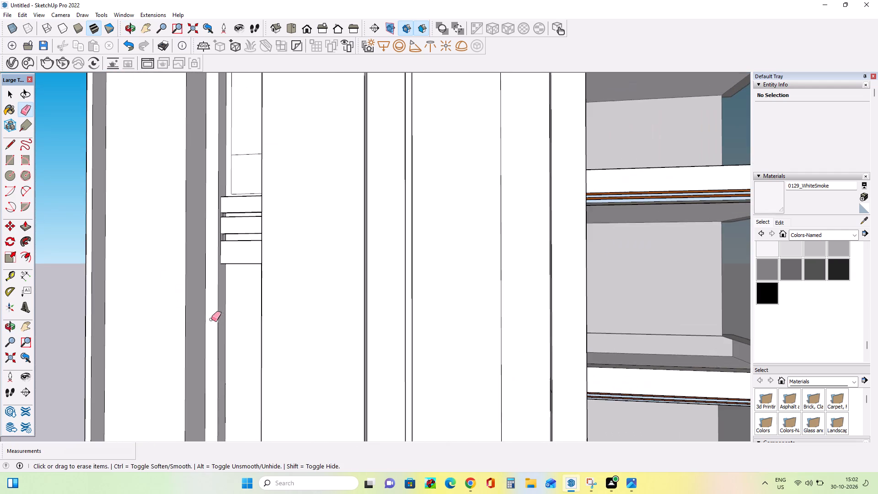
{"action": "middle_click_drag", "start_coordinate": [223, 320], "coordinate": [237, 314]}
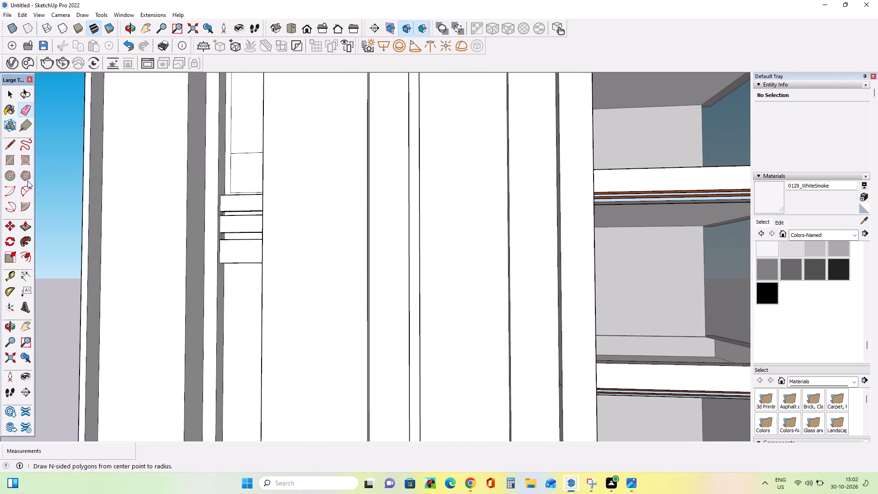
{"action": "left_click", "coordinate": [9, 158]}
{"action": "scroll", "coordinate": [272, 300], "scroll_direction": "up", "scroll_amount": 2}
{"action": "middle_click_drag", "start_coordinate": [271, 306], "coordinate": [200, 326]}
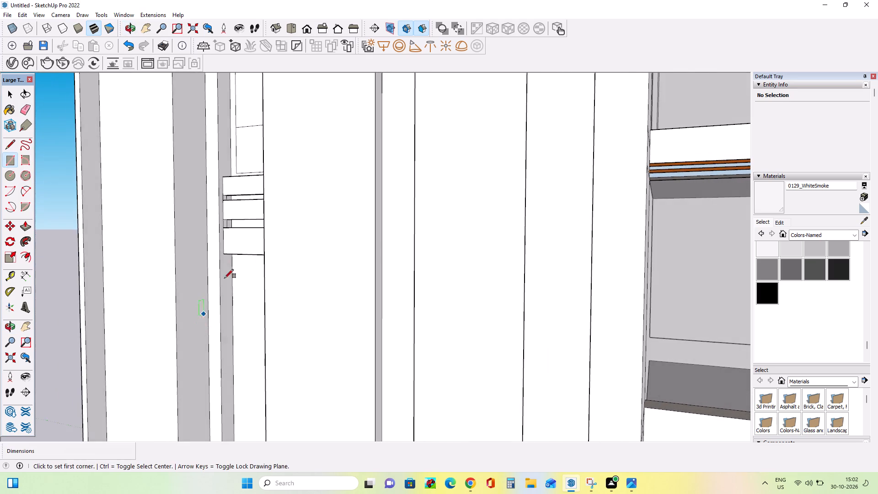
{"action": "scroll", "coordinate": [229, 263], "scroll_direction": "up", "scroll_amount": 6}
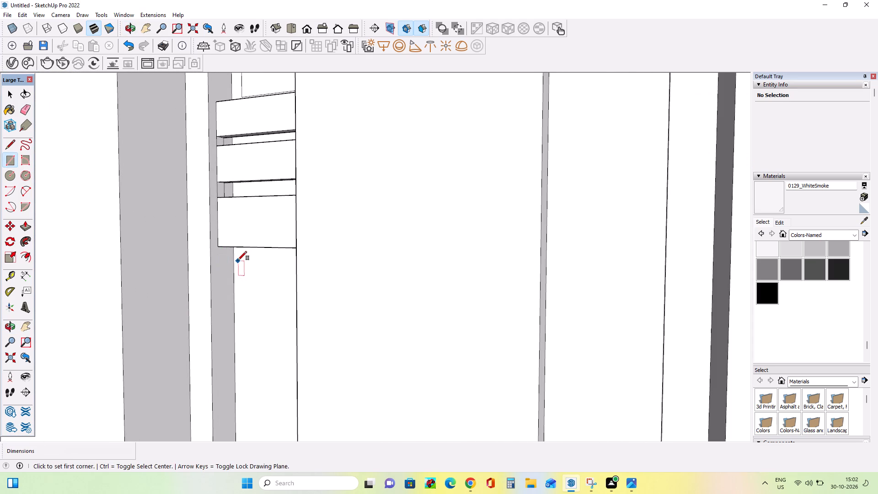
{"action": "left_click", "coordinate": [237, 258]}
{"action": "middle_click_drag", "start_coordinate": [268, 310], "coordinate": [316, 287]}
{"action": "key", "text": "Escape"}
Draw a window panel rectangle about 9' tall and 2' 7" wide on the recess's back wall, directly beneath the lowest bar group.
{"action": "middle_click_drag", "start_coordinate": [229, 278], "coordinate": [292, 224]}
{"action": "scroll", "coordinate": [244, 236], "scroll_direction": "up", "scroll_amount": 11}
{"action": "middle_click_drag", "start_coordinate": [220, 237], "coordinate": [237, 197]}
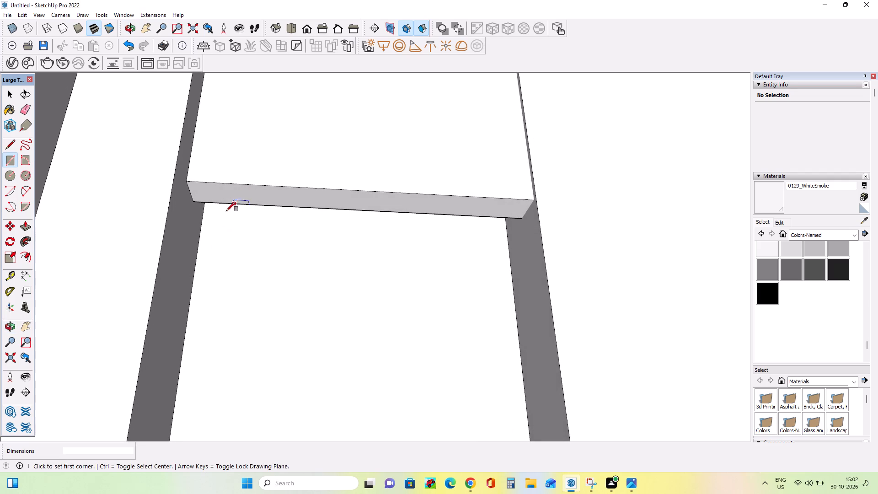
{"action": "left_click", "coordinate": [219, 210]}
{"action": "scroll", "coordinate": [307, 277], "scroll_direction": "down", "scroll_amount": 19}
{"action": "middle_click_drag", "start_coordinate": [315, 327], "coordinate": [328, 417]}
{"action": "scroll", "coordinate": [334, 403], "scroll_direction": "down", "scroll_amount": 5}
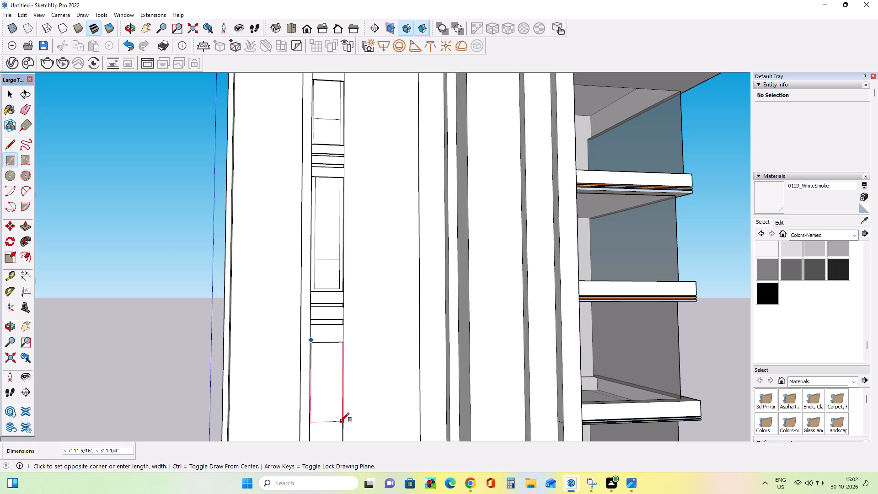
{"action": "middle_click_drag", "start_coordinate": [337, 423], "coordinate": [275, 403]}
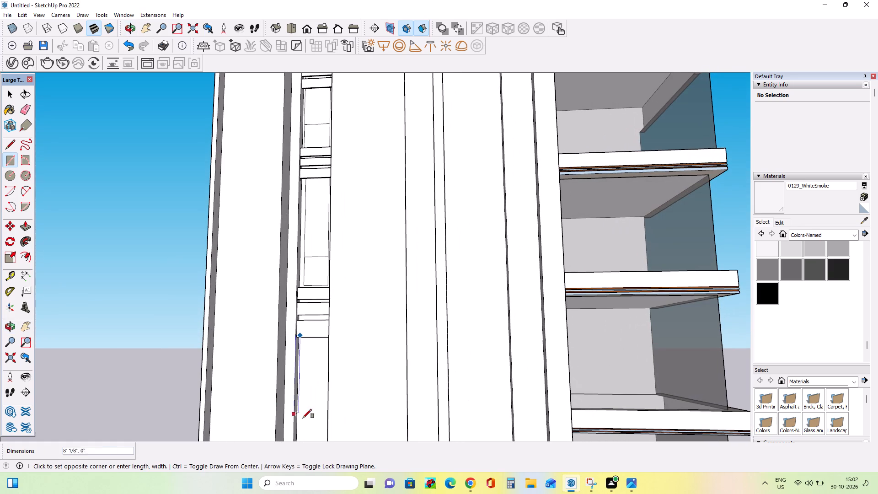
{"action": "left_click", "coordinate": [324, 431]}
Draw a second rectangle about 2' 11" tall and 2' 7 1/8" wide directly below the new window panel, matching its width.
{"action": "scroll", "coordinate": [265, 299], "scroll_direction": "down", "scroll_amount": 2}
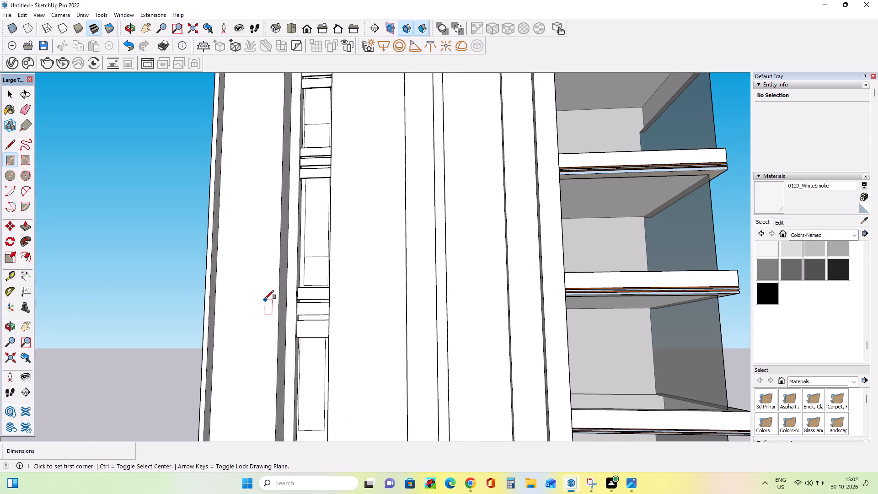
{"action": "scroll", "coordinate": [265, 299], "scroll_direction": "down", "scroll_amount": 12}
{"action": "middle_click_drag", "start_coordinate": [291, 391], "coordinate": [359, 412]}
{"action": "scroll", "coordinate": [293, 375], "scroll_direction": "up", "scroll_amount": 6}
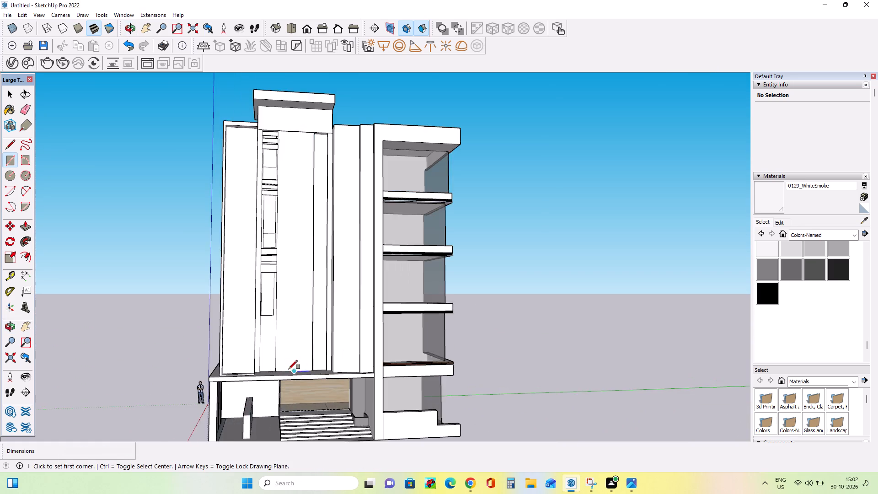
{"action": "scroll", "coordinate": [289, 369], "scroll_direction": "up", "scroll_amount": 4}
{"action": "middle_click_drag", "start_coordinate": [286, 366], "coordinate": [236, 393]}
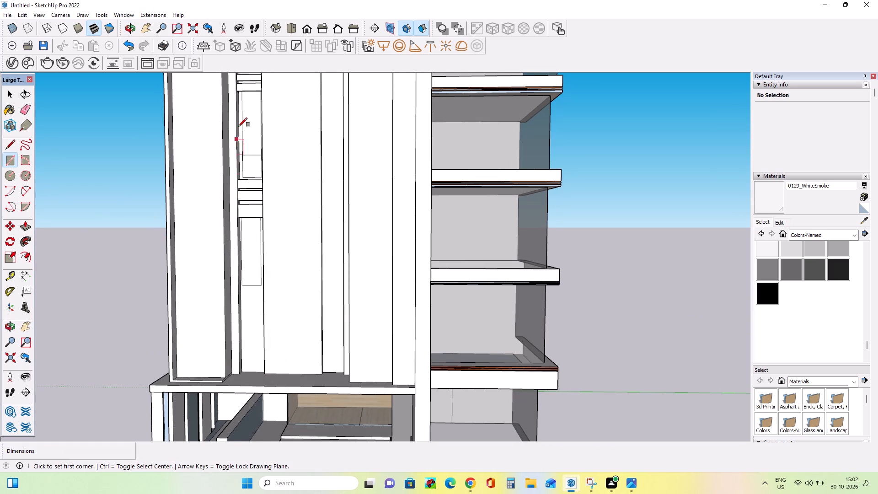
{"action": "scroll", "coordinate": [238, 123], "scroll_direction": "up", "scroll_amount": 4}
{"action": "scroll", "coordinate": [260, 308], "scroll_direction": "up", "scroll_amount": 1}
{"action": "middle_click_drag", "start_coordinate": [260, 303], "coordinate": [260, 300]}
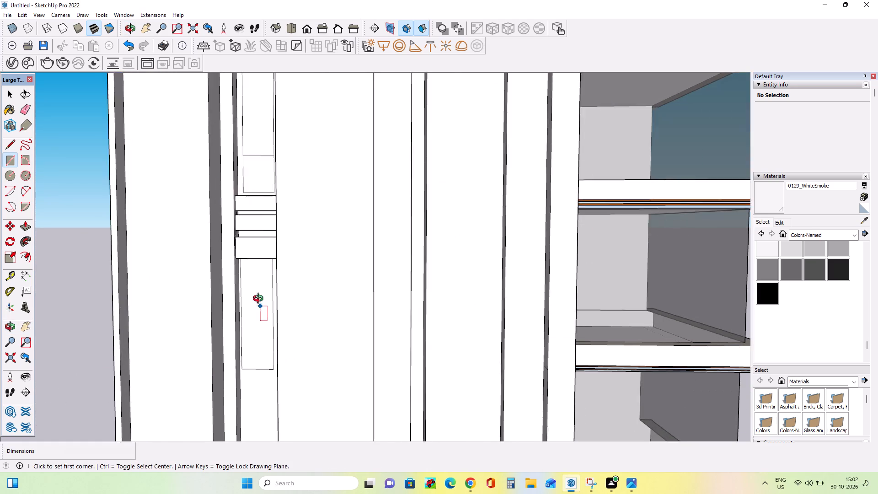
{"action": "middle_click_drag", "start_coordinate": [260, 300], "coordinate": [266, 261]}
{"action": "scroll", "coordinate": [269, 252], "scroll_direction": "down", "scroll_amount": 6}
{"action": "scroll", "coordinate": [262, 328], "scroll_direction": "up", "scroll_amount": 7}
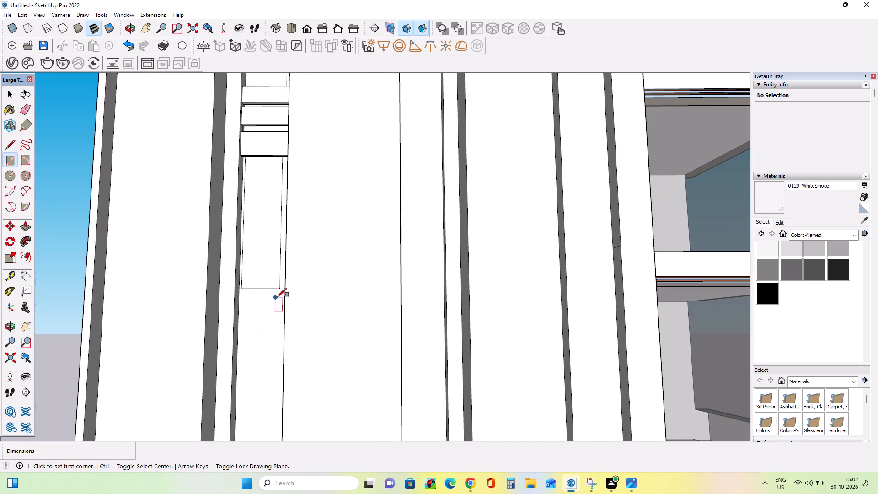
{"action": "left_click", "coordinate": [280, 290]}
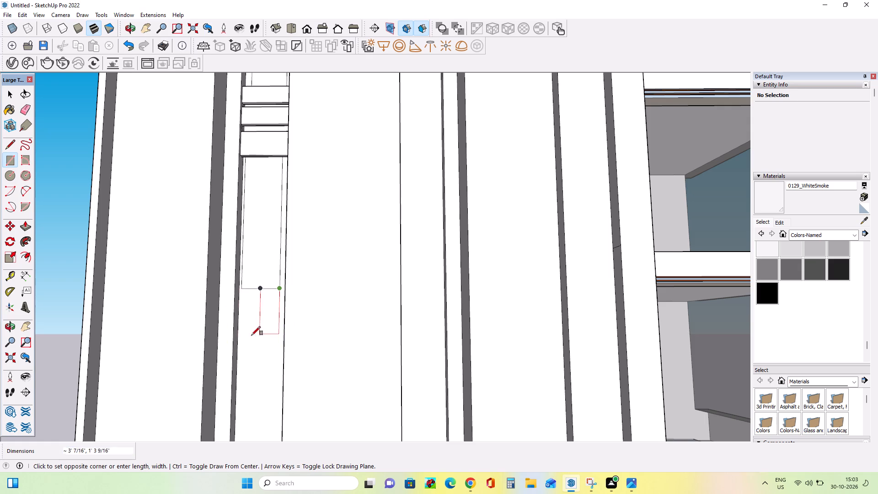
{"action": "left_click", "coordinate": [244, 289]}
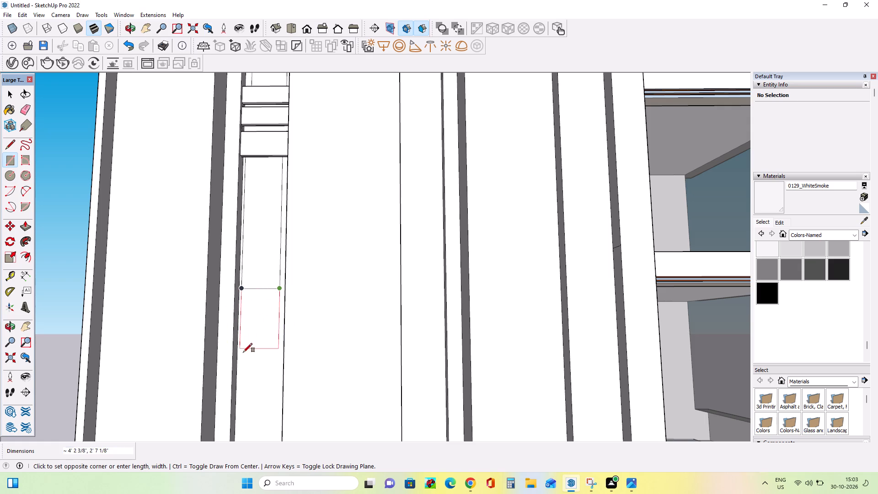
{"action": "left_click", "coordinate": [246, 332]}
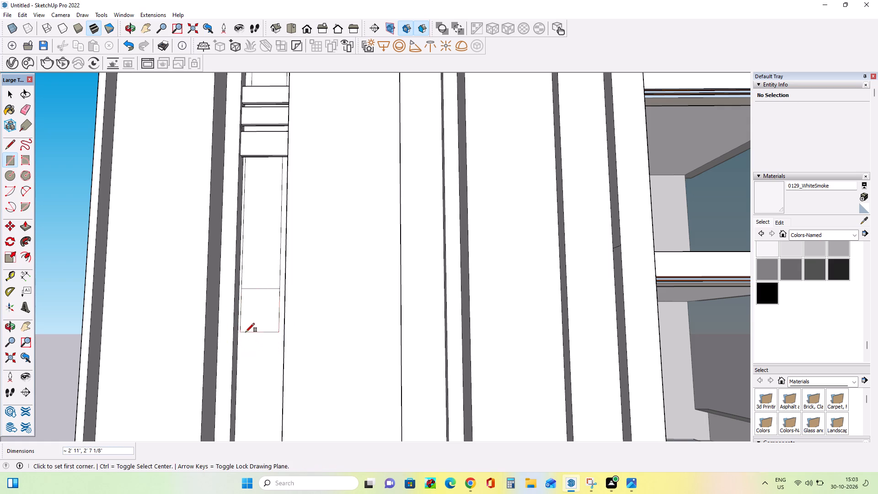
Draw a vertical strip 3' 1 3/8" by 4 3/16" on the recess's side wall, starting level with the new panel's bottom edge.
{"action": "scroll", "coordinate": [268, 284], "scroll_direction": "down", "scroll_amount": 11}
{"action": "middle_click_drag", "start_coordinate": [291, 316], "coordinate": [301, 341]}
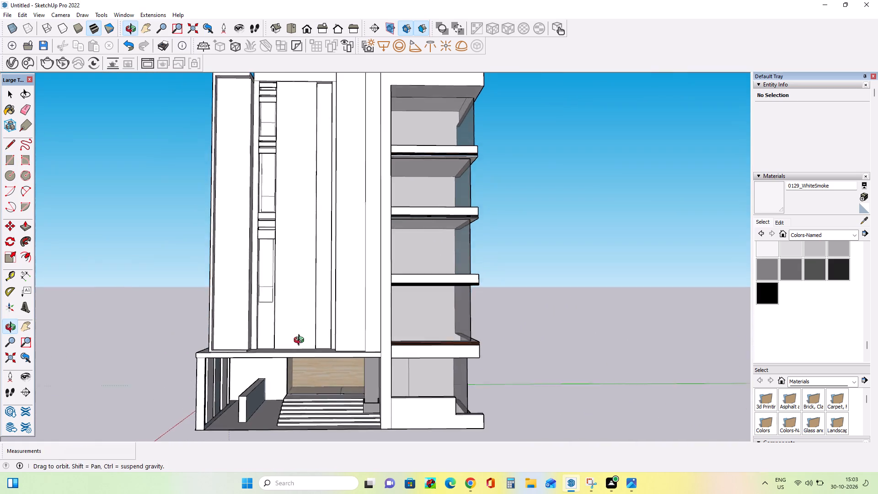
{"action": "middle_click_drag", "start_coordinate": [301, 341], "coordinate": [301, 342]}
{"action": "scroll", "coordinate": [265, 332], "scroll_direction": "up", "scroll_amount": 3}
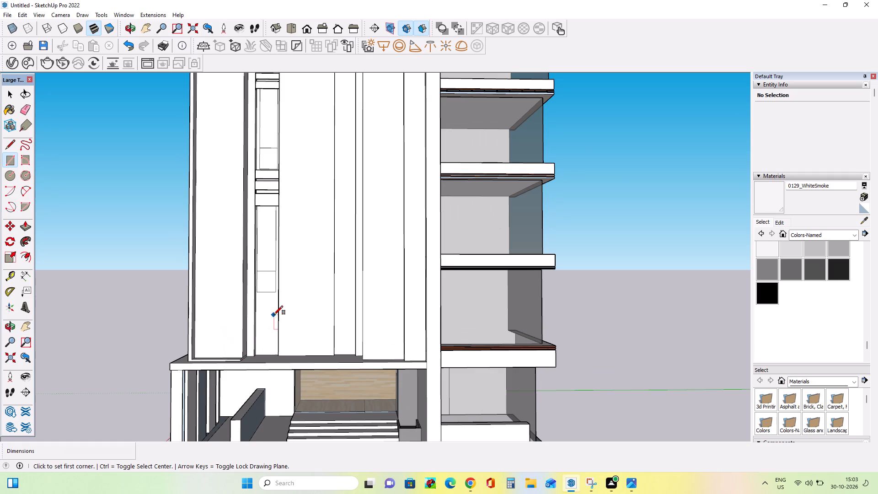
{"action": "scroll", "coordinate": [274, 314], "scroll_direction": "up", "scroll_amount": 11}
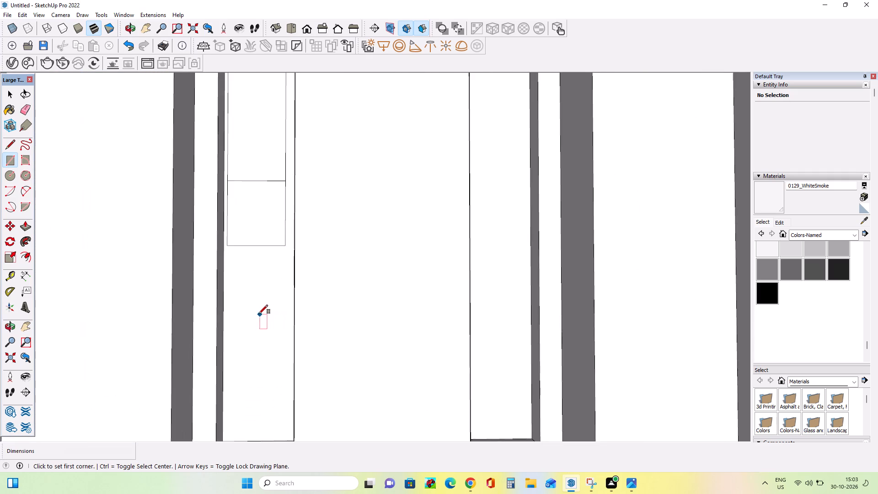
{"action": "middle_click_drag", "start_coordinate": [258, 314], "coordinate": [197, 325]}
{"action": "scroll", "coordinate": [179, 276], "scroll_direction": "up", "scroll_amount": 5}
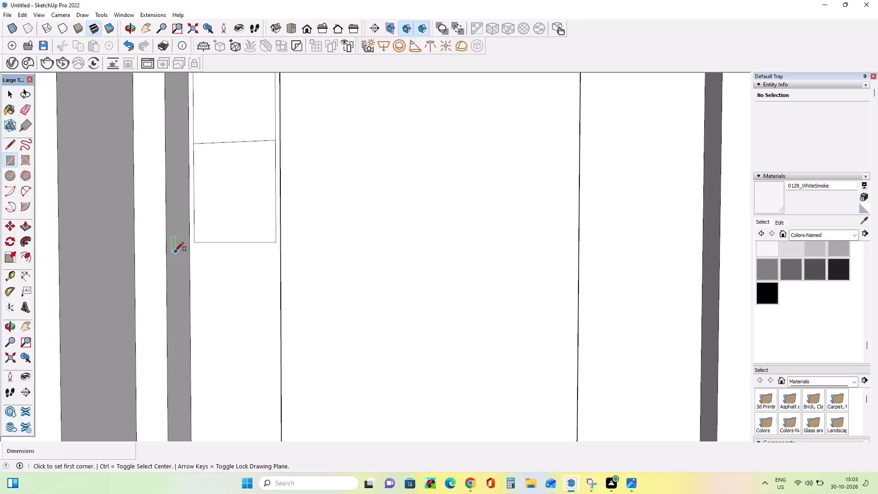
{"action": "left_click", "coordinate": [174, 239]}
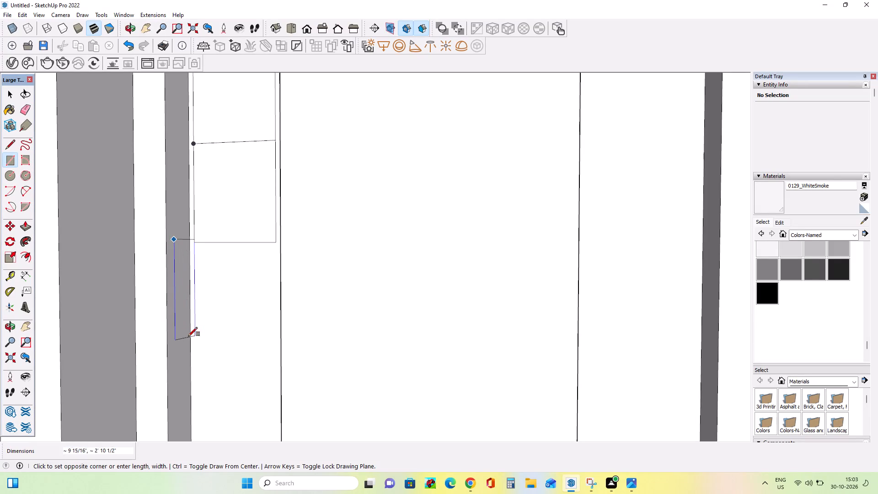
{"action": "middle_click_drag", "start_coordinate": [200, 333], "coordinate": [220, 333]}
{"action": "scroll", "coordinate": [275, 338], "scroll_direction": "up", "scroll_amount": 1}
{"action": "middle_click_drag", "start_coordinate": [281, 354], "coordinate": [190, 358]}
{"action": "scroll", "coordinate": [137, 334], "scroll_direction": "up", "scroll_amount": 4}
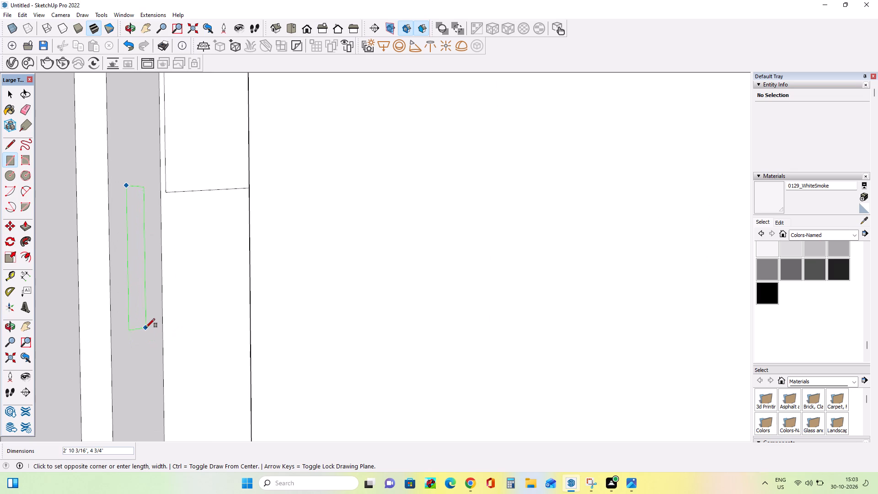
{"action": "left_click", "coordinate": [144, 341]}
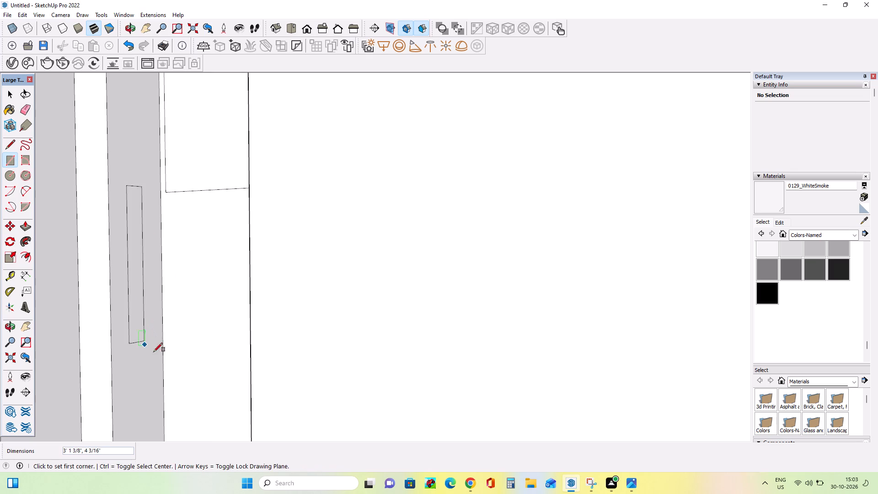
Divide off a bar profile about 1' 2" tall at the strip's top and extrude it 3' 7 1/2" across the recess.
{"action": "middle_click_drag", "start_coordinate": [171, 359], "coordinate": [173, 366]}
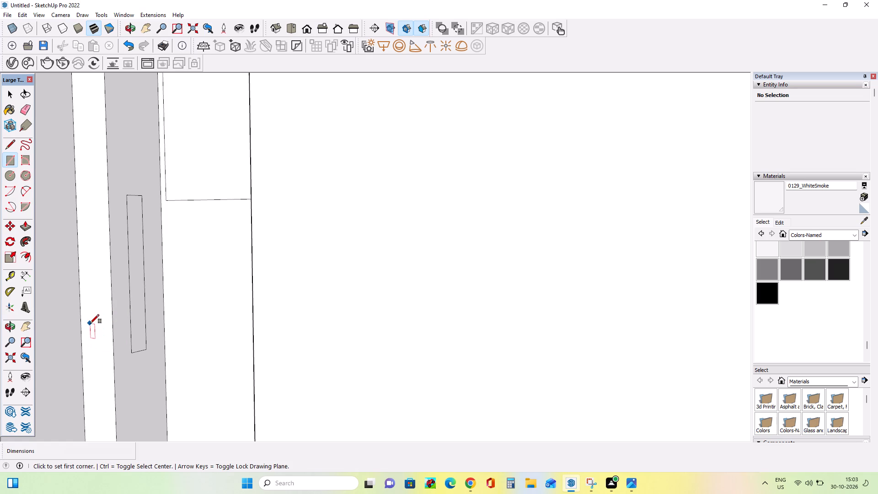
{"action": "middle_click_drag", "start_coordinate": [141, 305], "coordinate": [143, 314]}
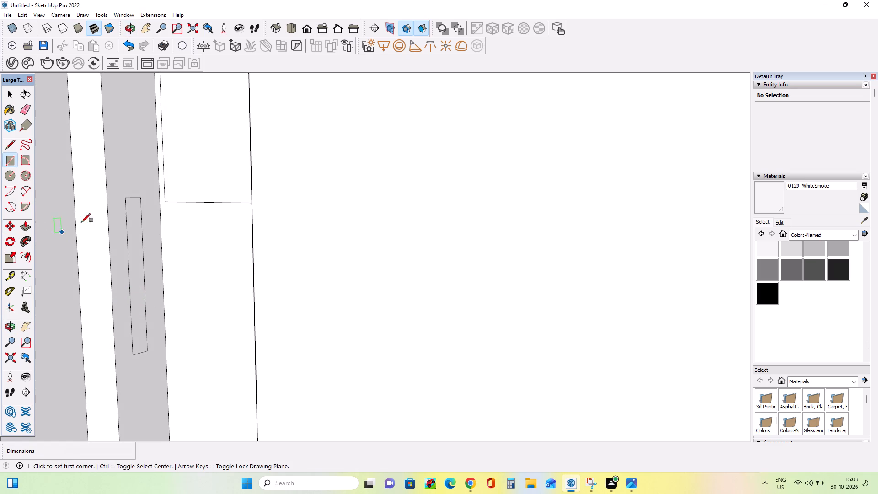
{"action": "left_click", "coordinate": [10, 161]}
{"action": "left_click", "coordinate": [123, 200]}
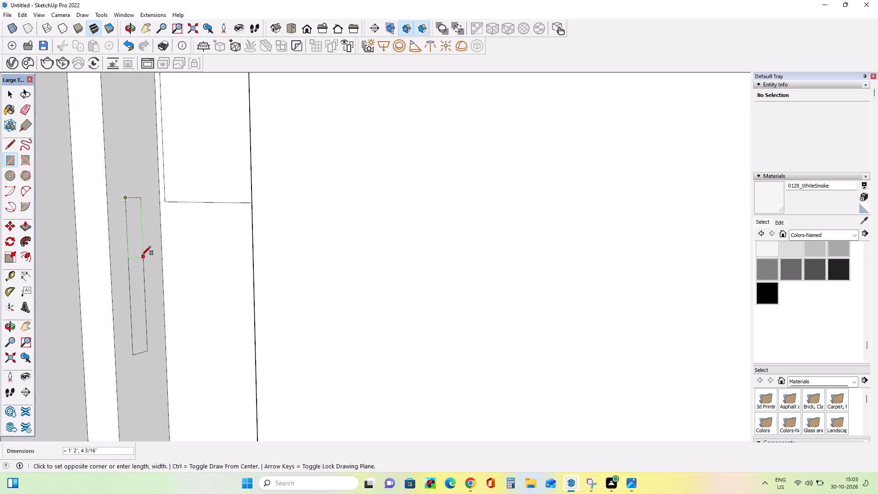
{"action": "left_click", "coordinate": [142, 253]}
{"action": "middle_click_drag", "start_coordinate": [148, 267], "coordinate": [150, 274]}
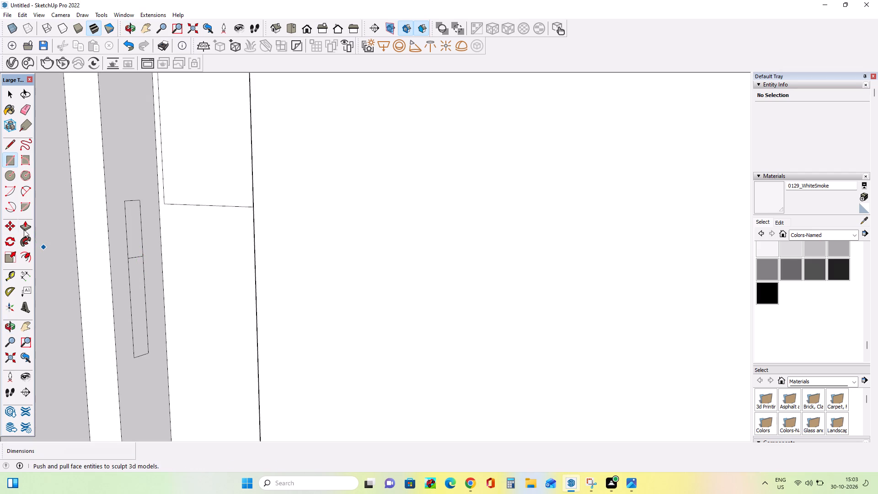
{"action": "left_click", "coordinate": [26, 226]}
{"action": "left_click_drag", "start_coordinate": [134, 236], "coordinate": [277, 285]}
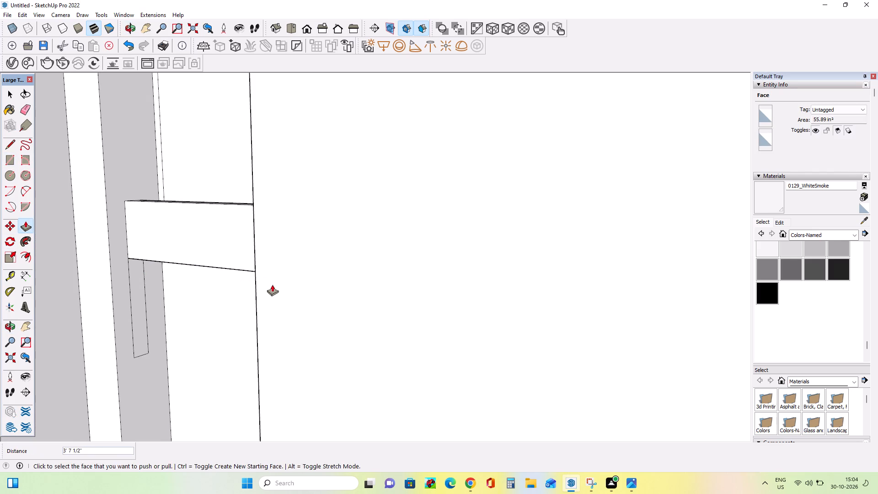
Draw a second bar profile about 1' 1" by 4 3/16" on the strip, leaving a gap below the first bar, and extrude it 3' 7 1/2".
{"action": "middle_click_drag", "start_coordinate": [175, 308], "coordinate": [187, 276]}
{"action": "left_click", "coordinate": [9, 163]}
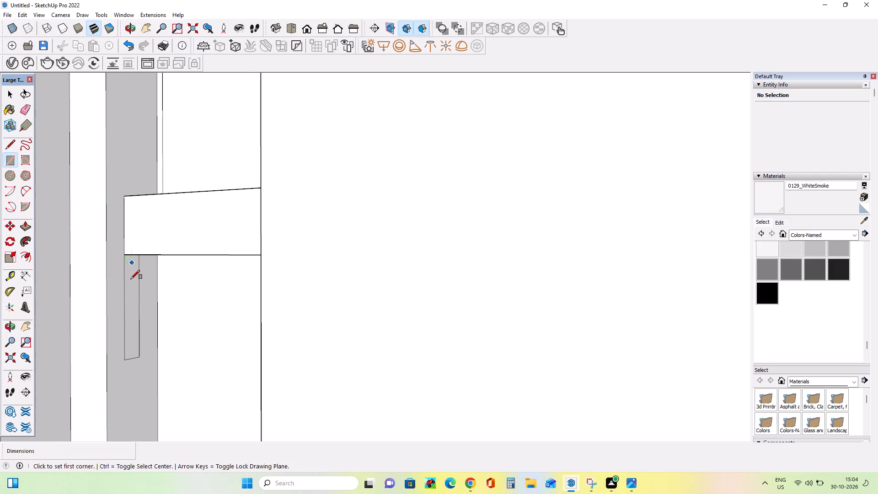
{"action": "left_click", "coordinate": [127, 283]}
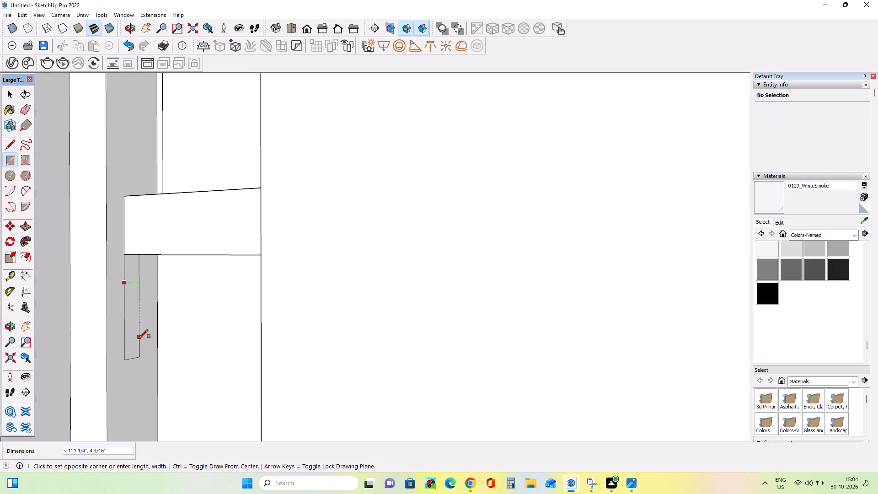
{"action": "left_click", "coordinate": [139, 338]}
{"action": "middle_click", "coordinate": [150, 358]}
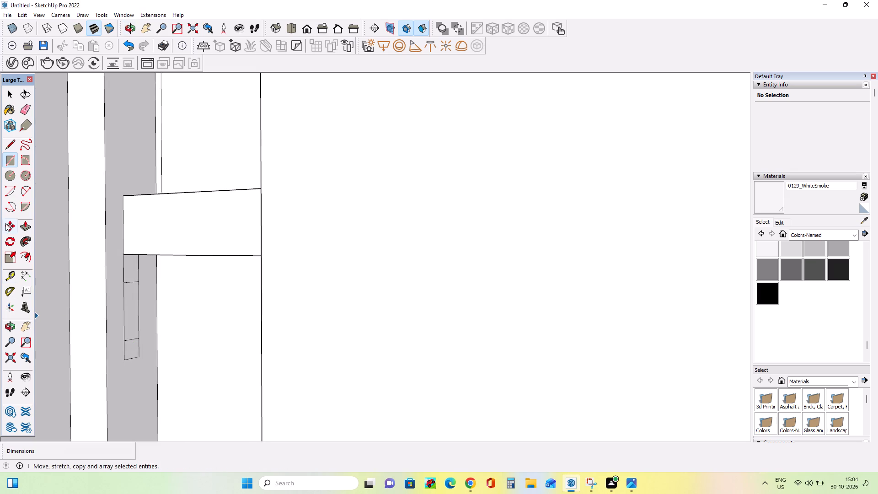
{"action": "left_click", "coordinate": [21, 225]}
{"action": "left_click_drag", "start_coordinate": [130, 326], "coordinate": [210, 342]}
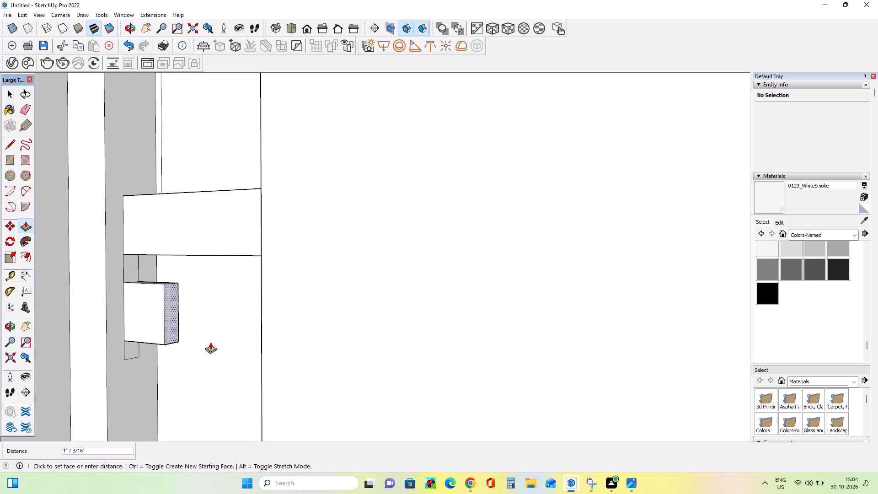
{"action": "left_click_drag", "start_coordinate": [210, 342], "coordinate": [285, 360]}
Extend the recess's side-wall strip downward with a rectangle about 2' 1 7/8" by 4 3/16", starting at its bottom edge.
{"action": "scroll", "coordinate": [239, 256], "scroll_direction": "down", "scroll_amount": 18}
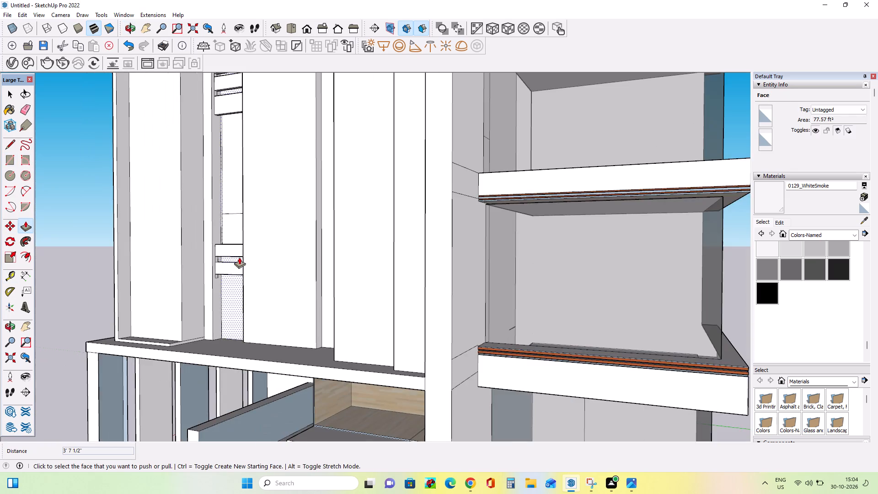
{"action": "scroll", "coordinate": [240, 258], "scroll_direction": "down", "scroll_amount": 6}
{"action": "middle_click_drag", "start_coordinate": [241, 258], "coordinate": [349, 294]}
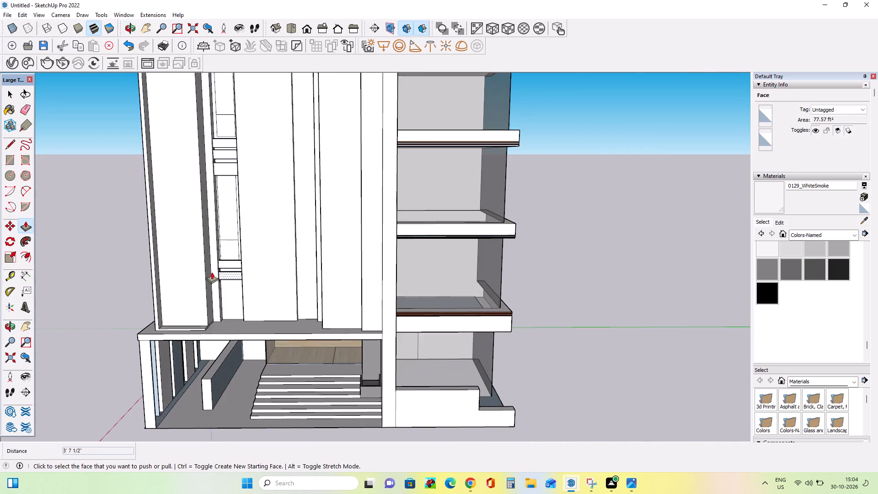
{"action": "scroll", "coordinate": [212, 272], "scroll_direction": "up", "scroll_amount": 9}
{"action": "middle_click_drag", "start_coordinate": [272, 297], "coordinate": [118, 300]}
{"action": "scroll", "coordinate": [225, 270], "scroll_direction": "up", "scroll_amount": 4}
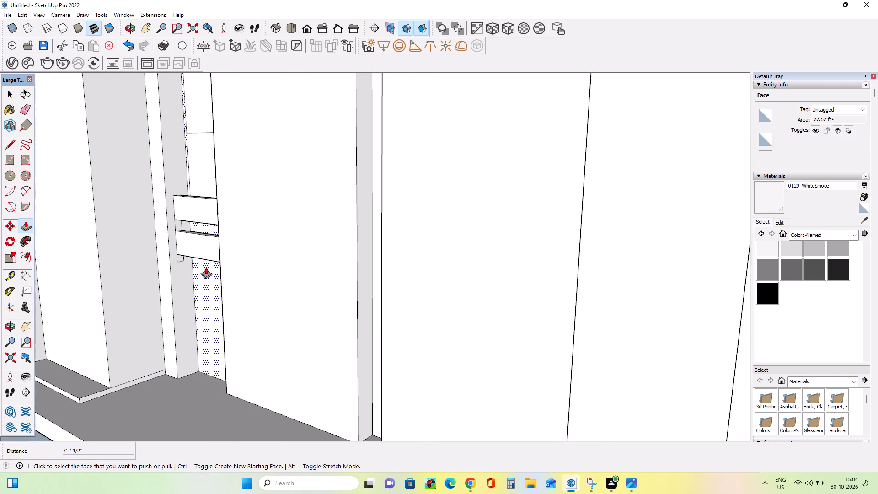
{"action": "scroll", "coordinate": [206, 267], "scroll_direction": "up", "scroll_amount": 6}
{"action": "middle_click_drag", "start_coordinate": [193, 271], "coordinate": [207, 227]}
{"action": "scroll", "coordinate": [207, 227], "scroll_direction": "up", "scroll_amount": 1}
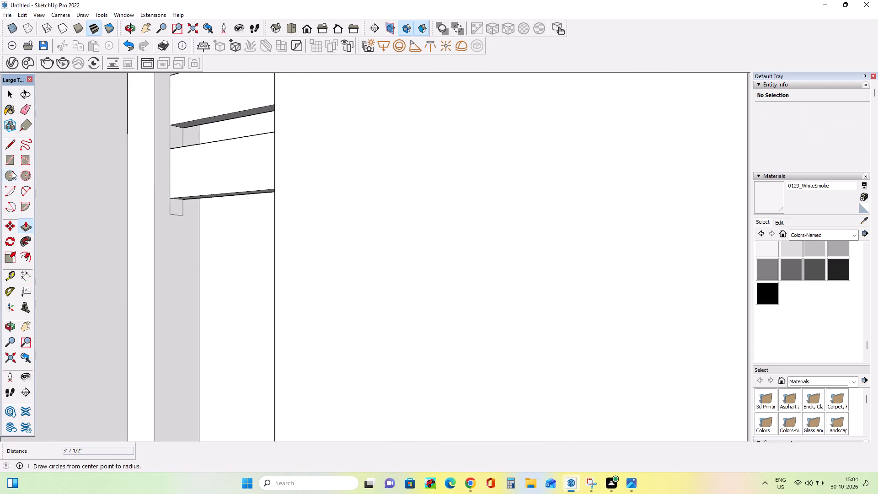
{"action": "left_click", "coordinate": [9, 161]}
{"action": "left_click", "coordinate": [171, 216]}
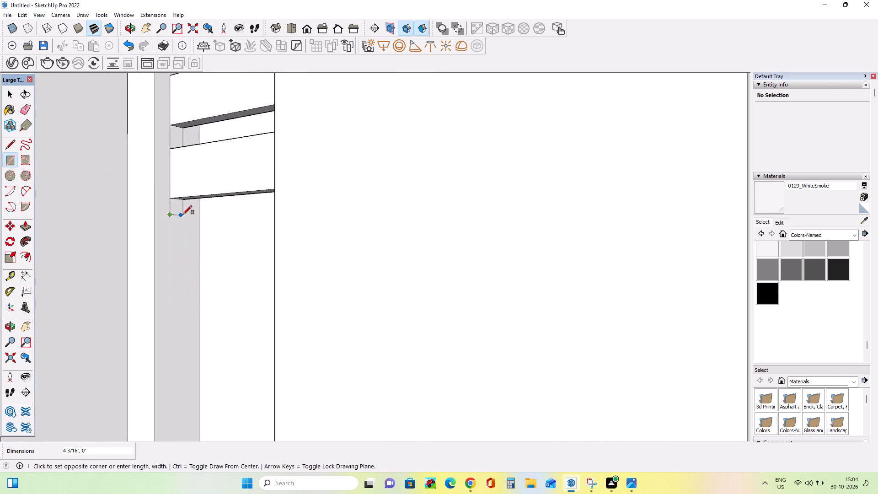
{"action": "left_click", "coordinate": [183, 214]}
{"action": "left_click", "coordinate": [185, 310]}
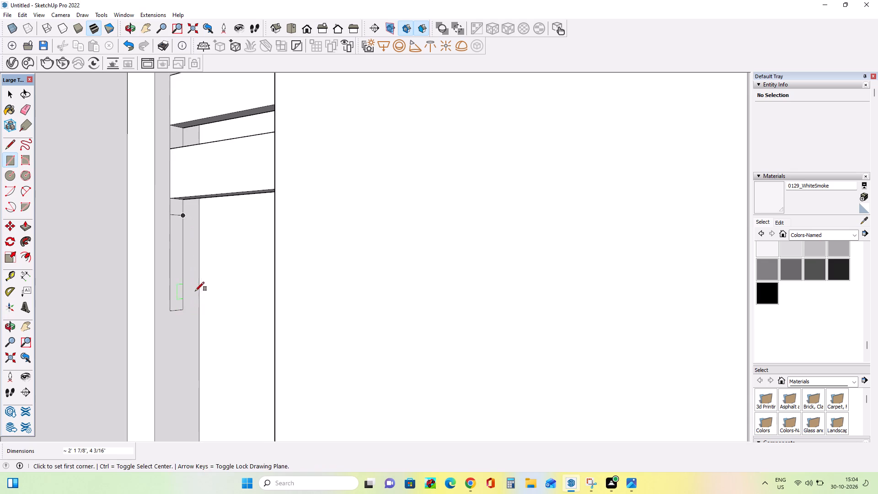
{"action": "middle_click_drag", "start_coordinate": [195, 291], "coordinate": [198, 296]}
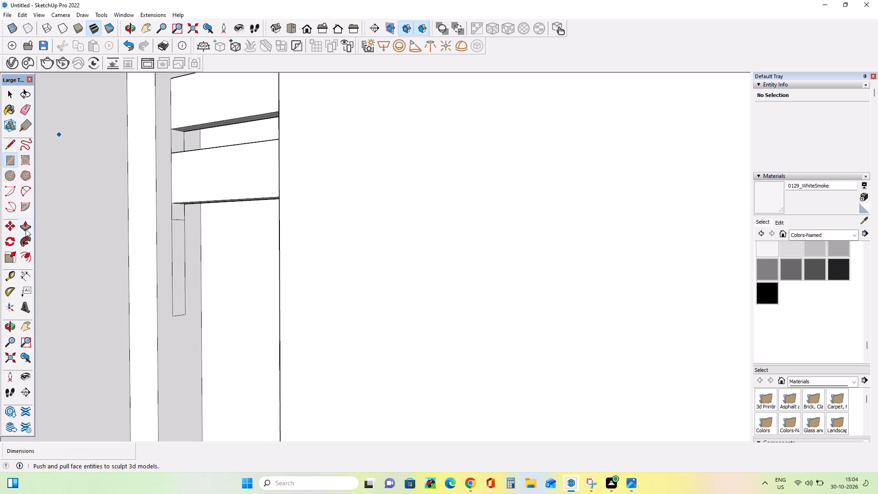
Divide off a third bar profile about 1' 4 3/8" by 4 3/16" on the strip and erase the stray line above it.
{"action": "left_click", "coordinate": [9, 159]}
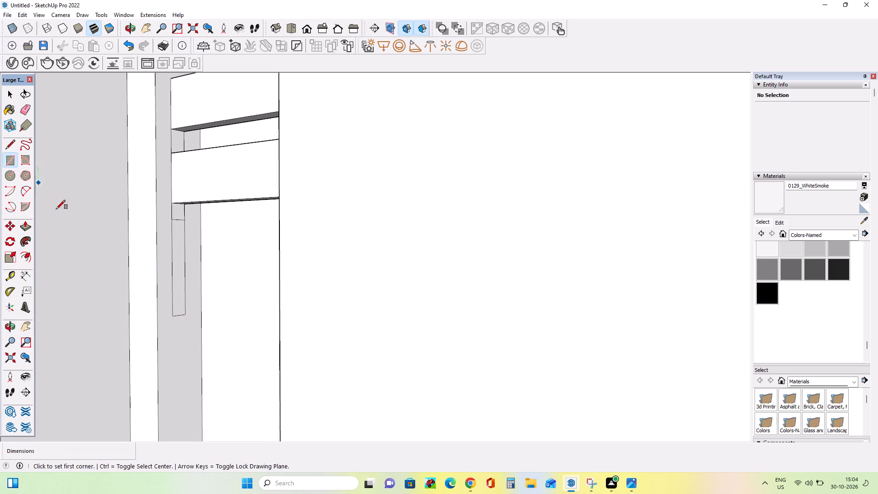
{"action": "left_click", "coordinate": [174, 292]}
{"action": "left_click", "coordinate": [184, 231]}
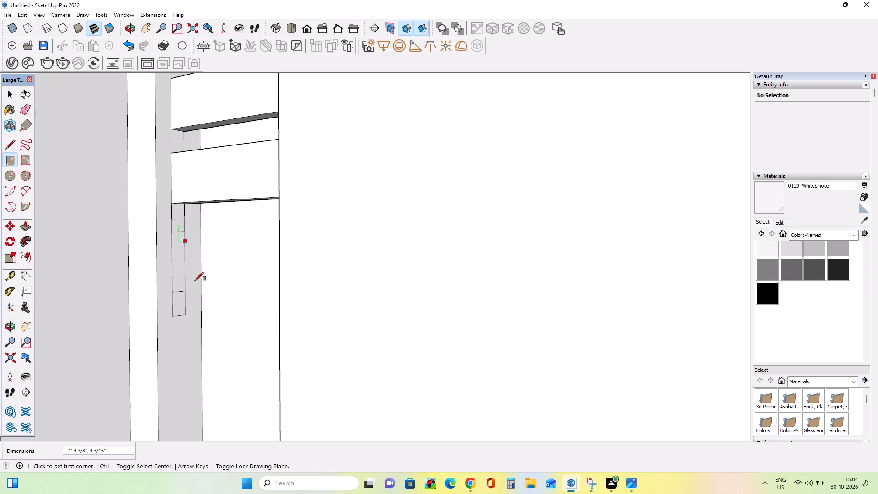
{"action": "middle_click_drag", "start_coordinate": [197, 293], "coordinate": [201, 304]}
{"action": "left_click", "coordinate": [25, 109]}
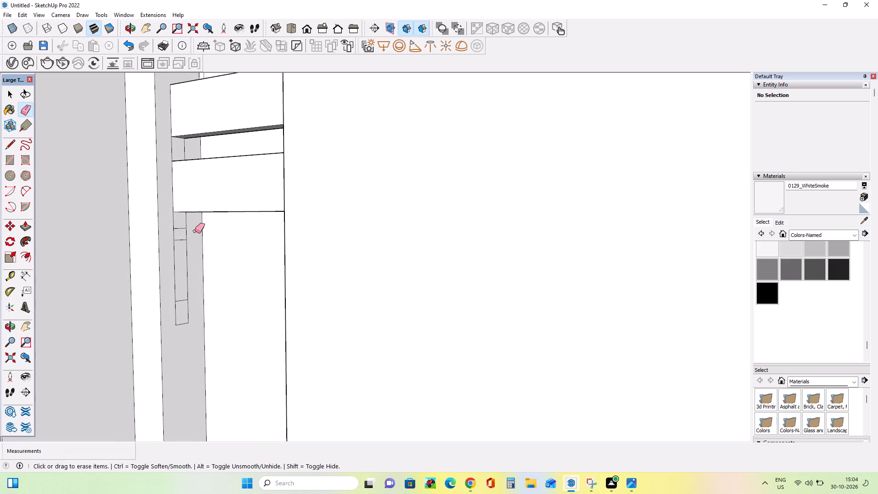
{"action": "scroll", "coordinate": [194, 231], "scroll_direction": "up", "scroll_amount": 3}
{"action": "left_click_drag", "start_coordinate": [173, 224], "coordinate": [172, 229]}
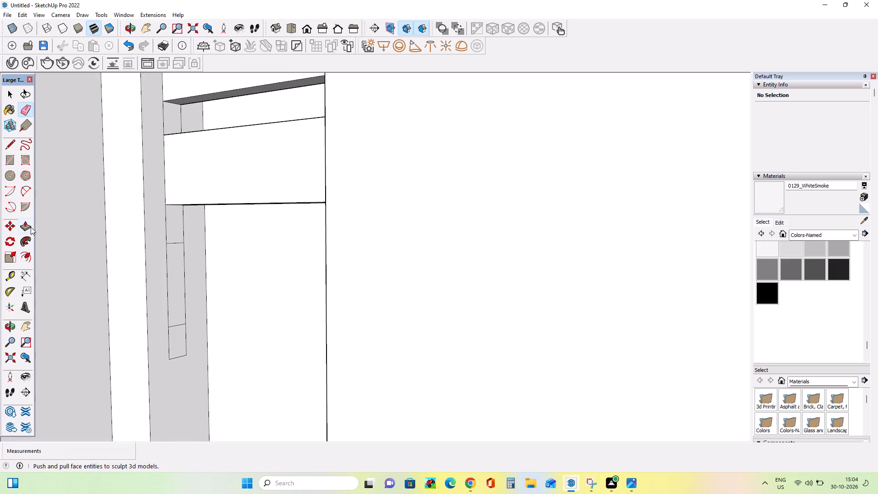
Extrude the third bar profile 3' 3 3/4" across the narrow left recess.
{"action": "left_click", "coordinate": [28, 221]}
{"action": "left_click_drag", "start_coordinate": [174, 299], "coordinate": [337, 329]}
Erase the leftover strip edges on the side wall in the two gaps between the three new bars.
{"action": "scroll", "coordinate": [255, 303], "scroll_direction": "down", "scroll_amount": 10}
{"action": "middle_click_drag", "start_coordinate": [242, 306], "coordinate": [306, 285]}
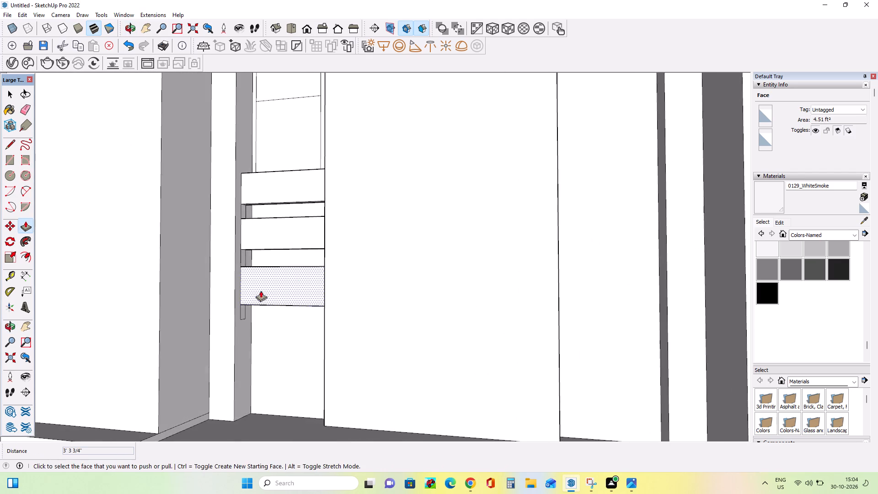
{"action": "scroll", "coordinate": [259, 290], "scroll_direction": "up", "scroll_amount": 4}
{"action": "middle_click_drag", "start_coordinate": [290, 302], "coordinate": [197, 328]}
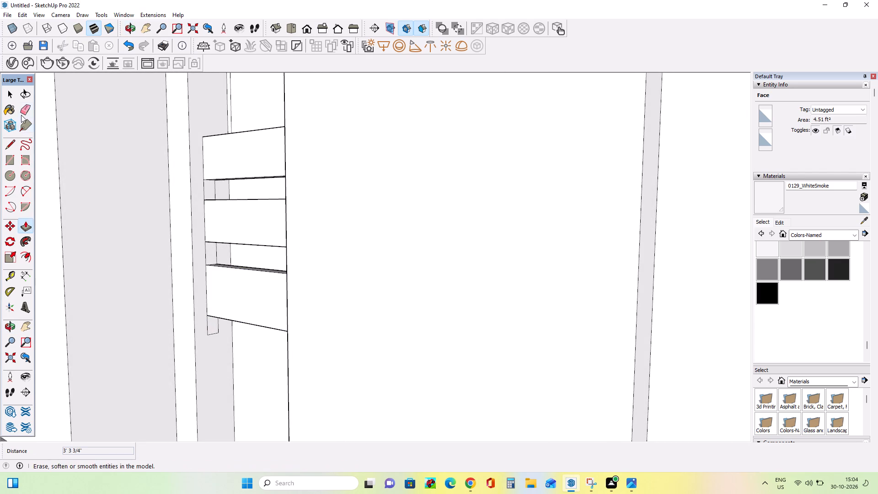
{"action": "left_click", "coordinate": [25, 104]}
{"action": "scroll", "coordinate": [195, 201], "scroll_direction": "up", "scroll_amount": 3}
{"action": "left_click_drag", "start_coordinate": [203, 193], "coordinate": [223, 187]}
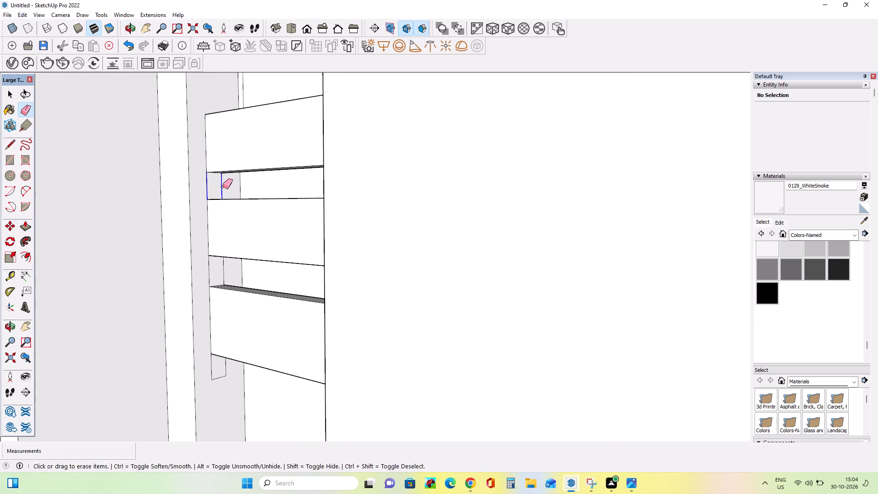
{"action": "left_click_drag", "start_coordinate": [223, 187], "coordinate": [224, 186]}
{"action": "left_click_drag", "start_coordinate": [210, 280], "coordinate": [233, 271]}
{"action": "left_click_drag", "start_coordinate": [201, 282], "coordinate": [223, 275]}
Erase the leftover strip outline below the lowest bar, keeping the bar's own faces intact.
{"action": "left_click_drag", "start_coordinate": [213, 373], "coordinate": [238, 359]}
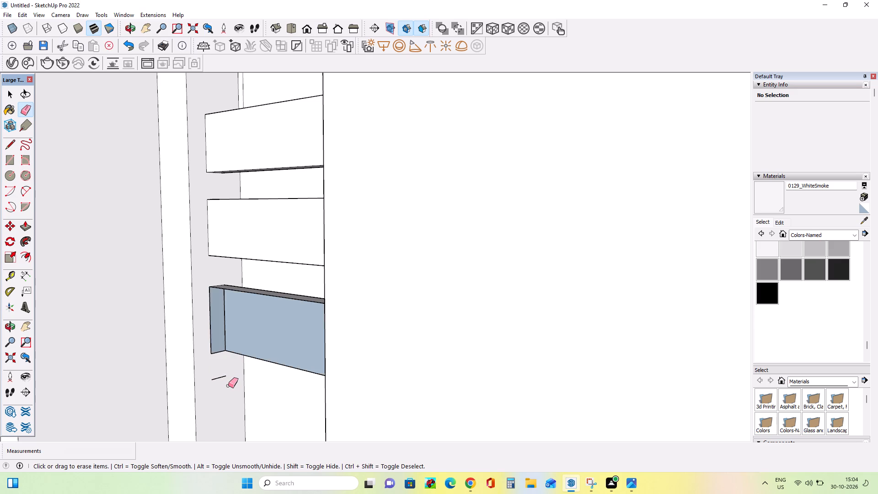
{"action": "key", "text": "ctrl+z"}
{"action": "left_click", "coordinate": [227, 387], "text": "ctrl"}
{"action": "scroll", "coordinate": [225, 387], "scroll_direction": "up", "scroll_amount": 4}
{"action": "left_click_drag", "start_coordinate": [224, 368], "coordinate": [229, 364]}
{"action": "left_click_drag", "start_coordinate": [199, 368], "coordinate": [211, 372]}
{"action": "left_click_drag", "start_coordinate": [210, 377], "coordinate": [211, 369]}
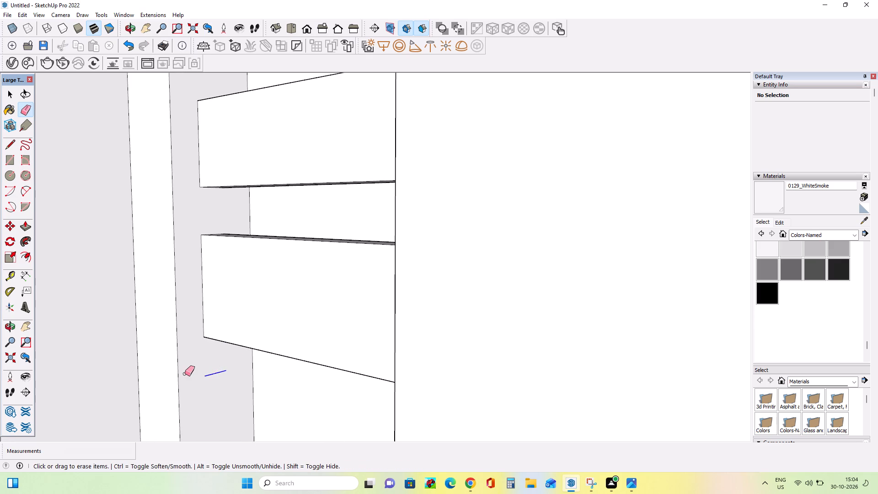
Examine the lowest bar group and the whole building front from several angles.
{"action": "scroll", "coordinate": [179, 361], "scroll_direction": "down", "scroll_amount": 20}
{"action": "scroll", "coordinate": [179, 361], "scroll_direction": "down", "scroll_amount": 8}
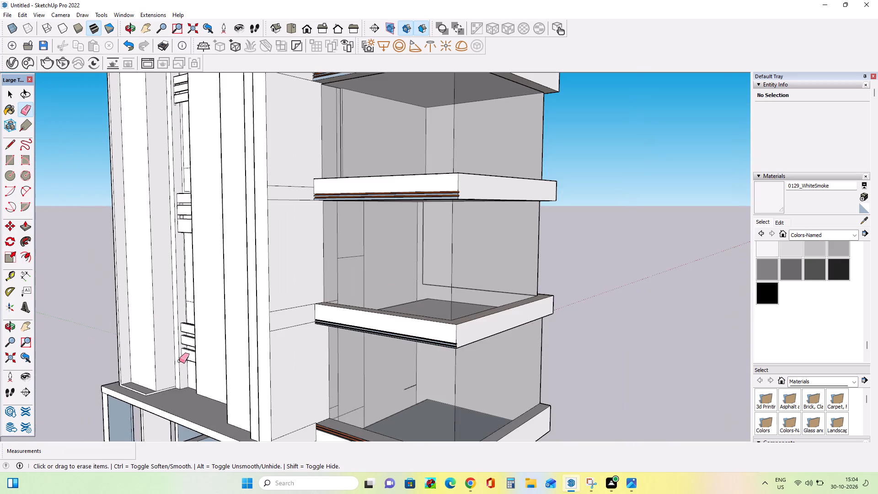
{"action": "middle_click_drag", "start_coordinate": [180, 361], "coordinate": [270, 342]}
{"action": "scroll", "coordinate": [268, 342], "scroll_direction": "down", "scroll_amount": 2}
{"action": "scroll", "coordinate": [270, 342], "scroll_direction": "up", "scroll_amount": 1}
{"action": "scroll", "coordinate": [270, 342], "scroll_direction": "down", "scroll_amount": 8}
{"action": "middle_click_drag", "start_coordinate": [172, 311], "coordinate": [279, 300]}
{"action": "scroll", "coordinate": [281, 300], "scroll_direction": "down", "scroll_amount": 1}
{"action": "scroll", "coordinate": [283, 307], "scroll_direction": "up", "scroll_amount": 3}
{"action": "middle_click_drag", "start_coordinate": [267, 333], "coordinate": [259, 305]}
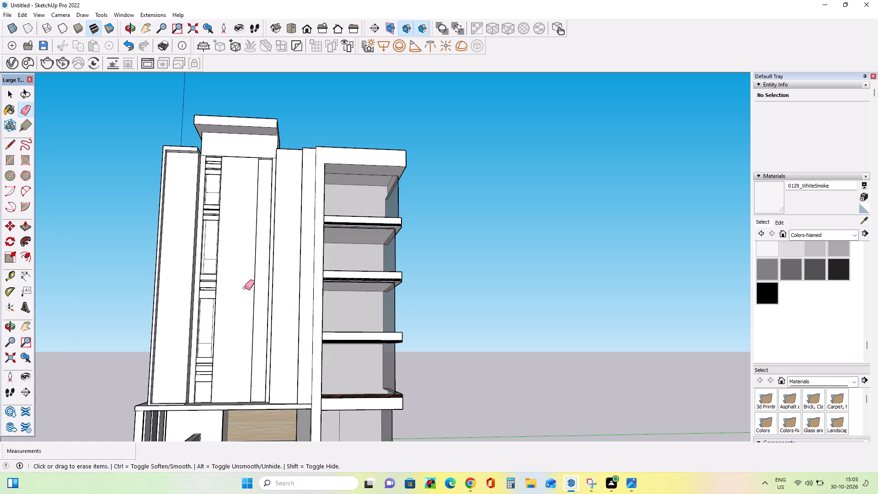
{"action": "middle_click_drag", "start_coordinate": [278, 244], "coordinate": [263, 362]}
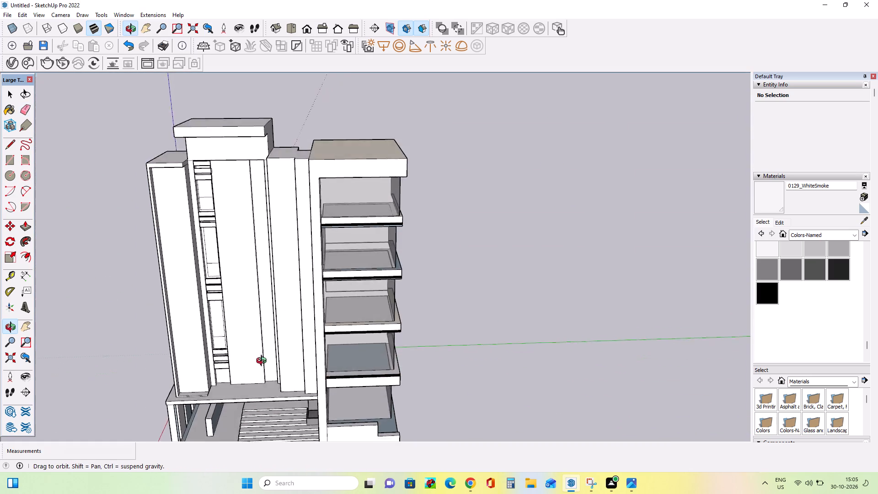
{"action": "middle_click_drag", "start_coordinate": [263, 362], "coordinate": [256, 357]}
{"action": "scroll", "coordinate": [235, 332], "scroll_direction": "down", "scroll_amount": 1}
Draw a window panel rectangle about 7' 1" tall and 2' 9" wide at the top of the tower's right recess, inset from its edges.
{"action": "scroll", "coordinate": [193, 231], "scroll_direction": "up", "scroll_amount": 8}
{"action": "middle_click_drag", "start_coordinate": [213, 234], "coordinate": [222, 196]}
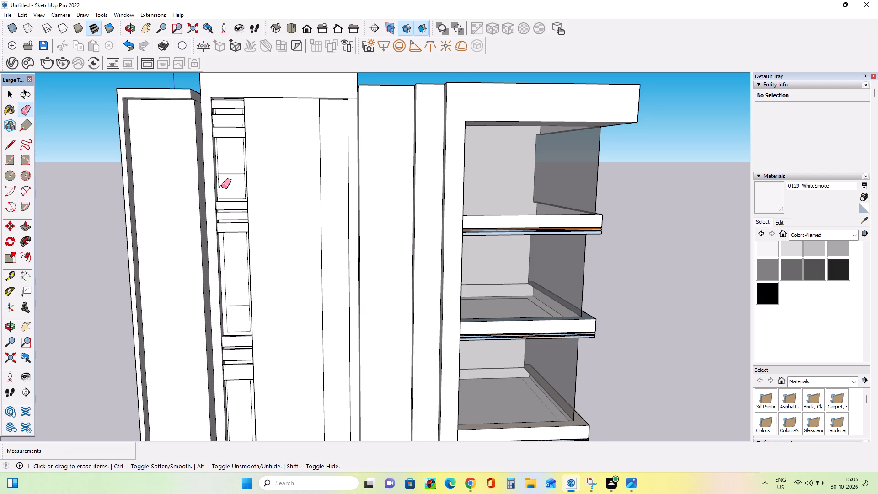
{"action": "middle_click_drag", "start_coordinate": [341, 157], "coordinate": [264, 191]}
{"action": "scroll", "coordinate": [312, 144], "scroll_direction": "up", "scroll_amount": 2}
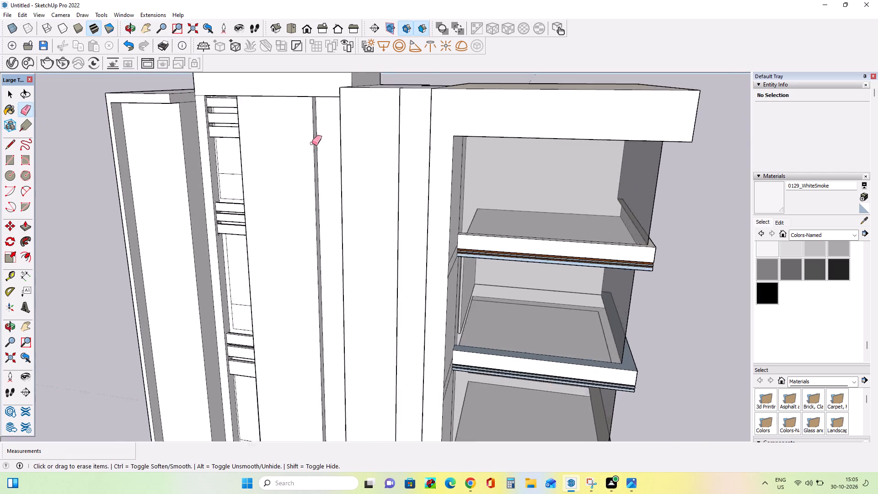
{"action": "scroll", "coordinate": [312, 143], "scroll_direction": "up", "scroll_amount": 6}
{"action": "middle_click_drag", "start_coordinate": [366, 194], "coordinate": [429, 221]}
{"action": "scroll", "coordinate": [429, 221], "scroll_direction": "down", "scroll_amount": 8}
{"action": "middle_click_drag", "start_coordinate": [391, 182], "coordinate": [391, 172]}
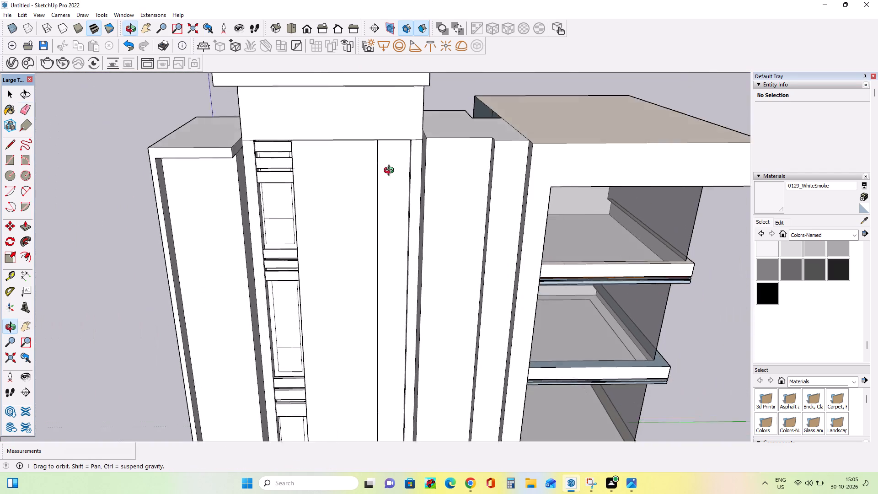
{"action": "middle_click_drag", "start_coordinate": [391, 172], "coordinate": [377, 125]}
{"action": "scroll", "coordinate": [375, 122], "scroll_direction": "up", "scroll_amount": 9}
{"action": "middle_click_drag", "start_coordinate": [499, 218], "coordinate": [451, 226]}
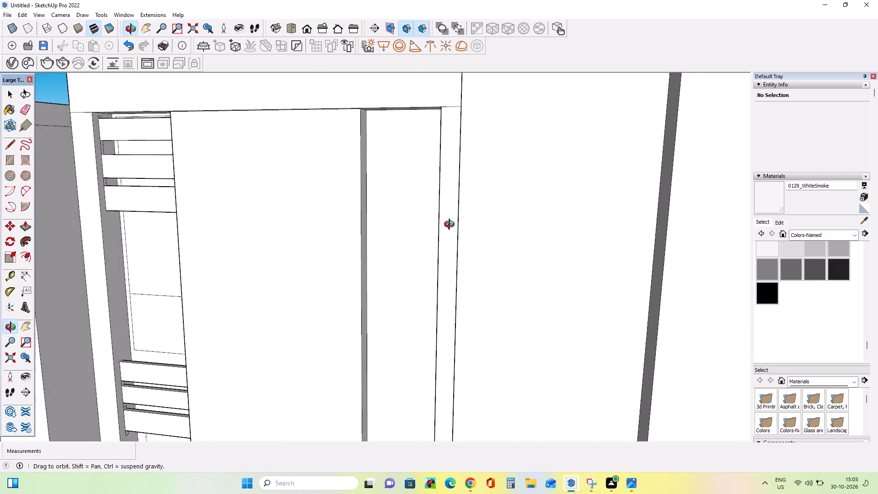
{"action": "middle_click_drag", "start_coordinate": [451, 226], "coordinate": [448, 228]}
{"action": "scroll", "coordinate": [355, 173], "scroll_direction": "up", "scroll_amount": 3}
{"action": "middle_click_drag", "start_coordinate": [400, 174], "coordinate": [405, 169]}
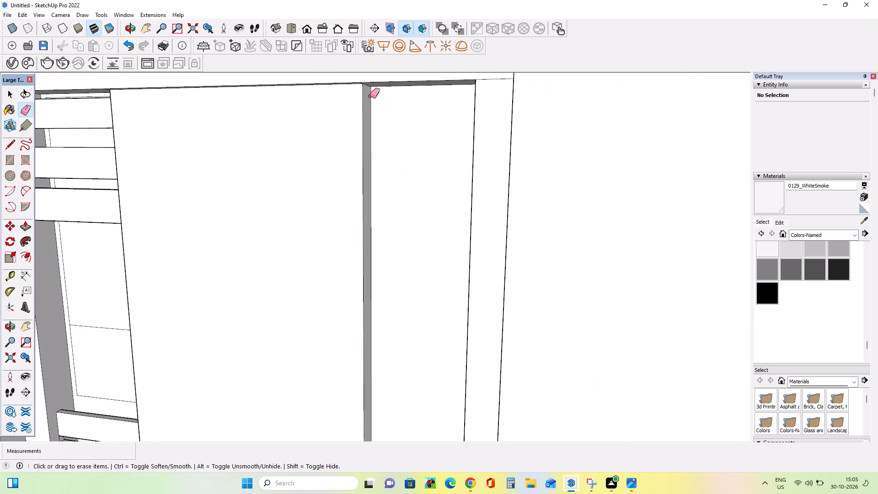
{"action": "left_click", "coordinate": [9, 159]}
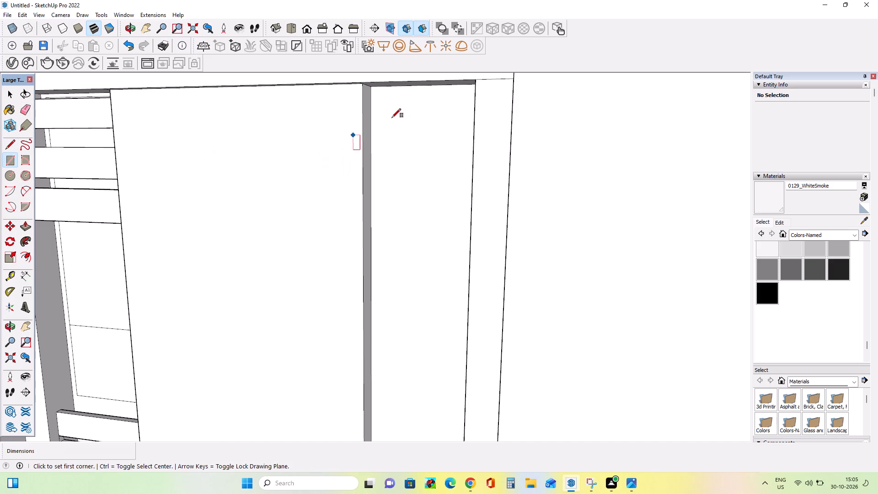
{"action": "left_click", "coordinate": [375, 93]}
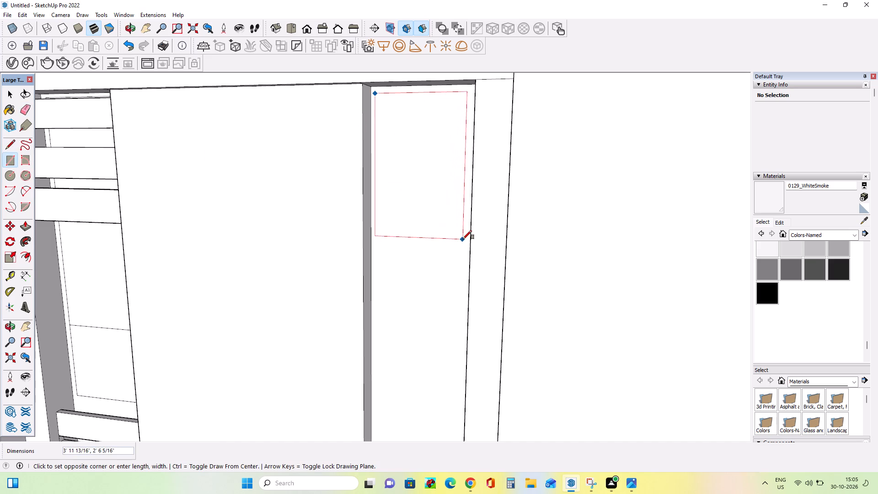
{"action": "middle_click_drag", "start_coordinate": [461, 239], "coordinate": [484, 179]}
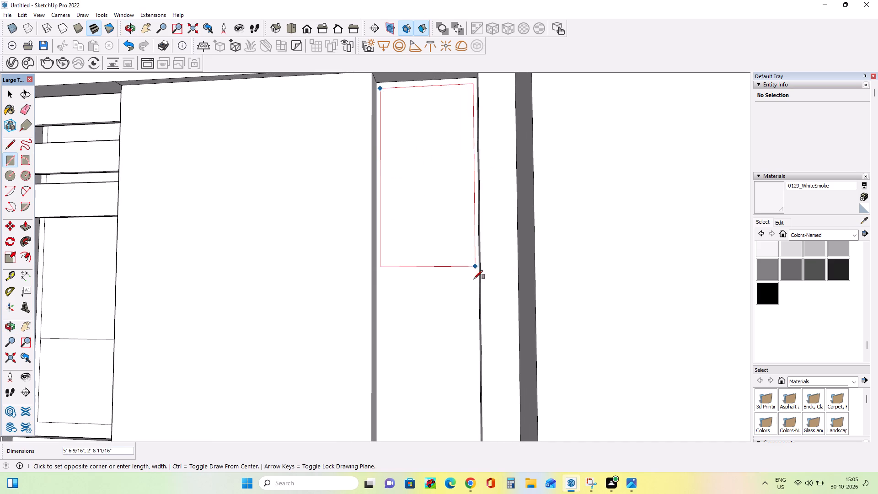
{"action": "left_click", "coordinate": [476, 330]}
Draw a second rectangle about 2' 2 3/8" tall and 2' 8 15/16" wide directly below the new panel, matching its width.
{"action": "scroll", "coordinate": [441, 253], "scroll_direction": "down", "scroll_amount": 4}
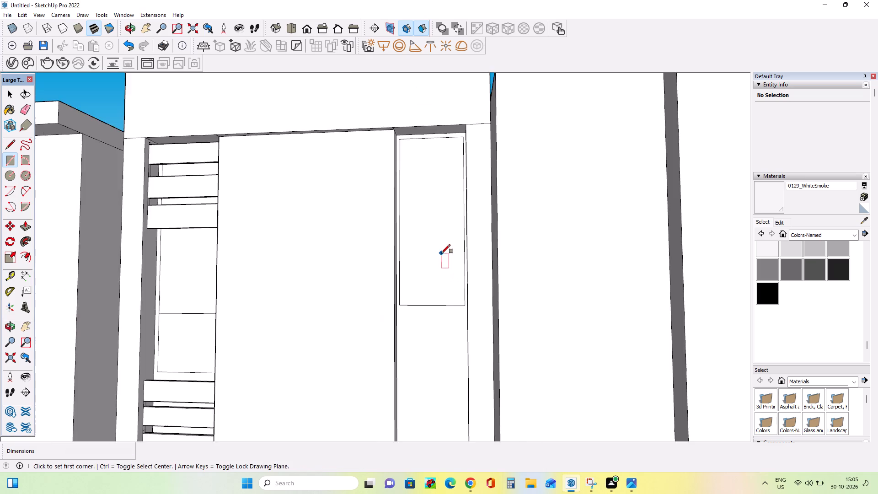
{"action": "scroll", "coordinate": [441, 253], "scroll_direction": "down", "scroll_amount": 3}
{"action": "middle_click_drag", "start_coordinate": [449, 334], "coordinate": [448, 325]}
{"action": "scroll", "coordinate": [428, 312], "scroll_direction": "up", "scroll_amount": 6}
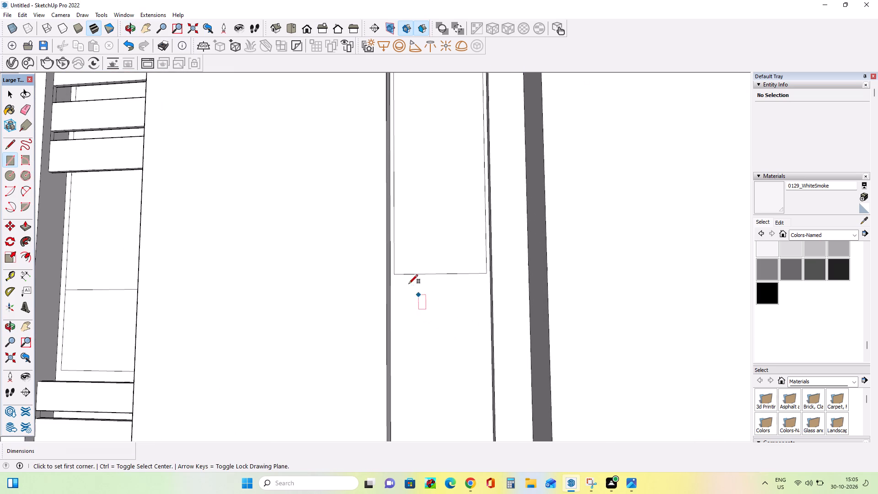
{"action": "left_click", "coordinate": [396, 275]}
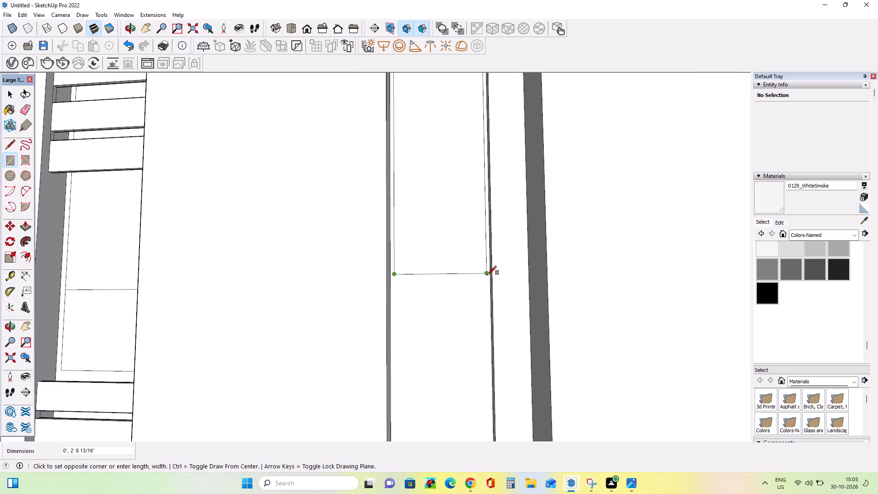
{"action": "left_click", "coordinate": [487, 275]}
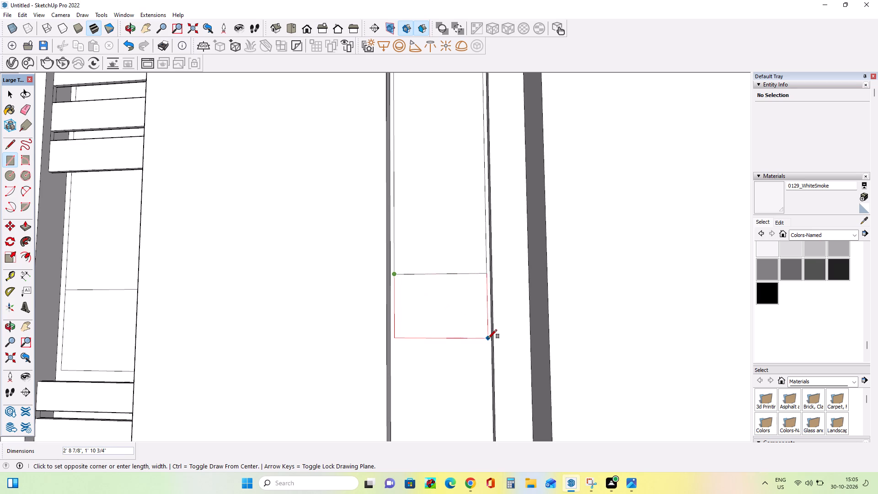
{"action": "left_click", "coordinate": [488, 349]}
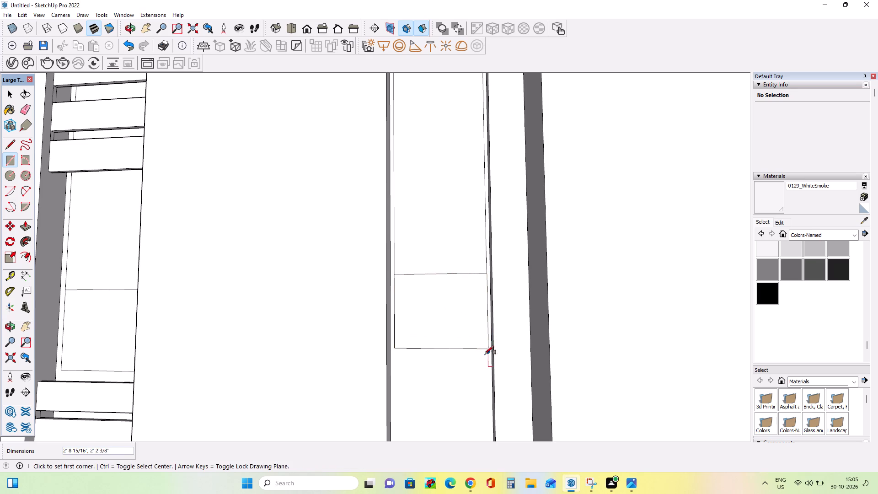
Draw a narrow vertical strip rectangle about 2' 1 11/16" tall and 2 3/16" wide on the recess's inner side wall, near the top.
{"action": "scroll", "coordinate": [400, 288], "scroll_direction": "down", "scroll_amount": 7}
{"action": "middle_click_drag", "start_coordinate": [437, 284], "coordinate": [435, 319]}
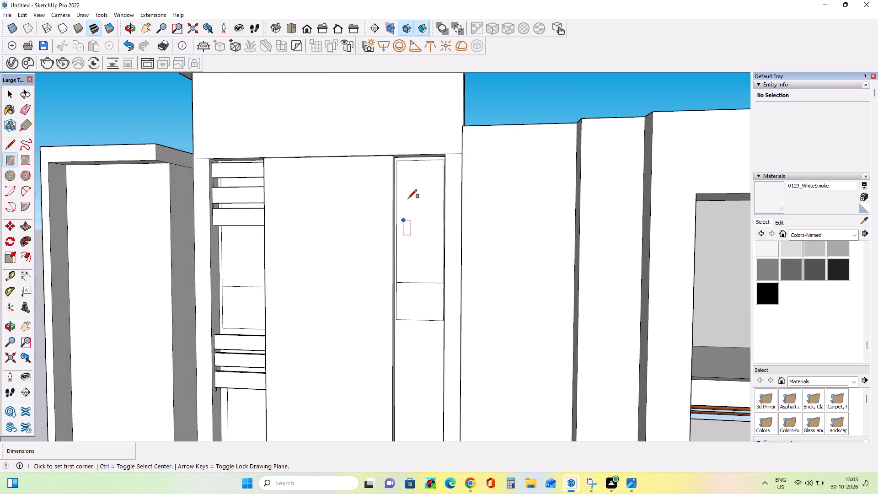
{"action": "scroll", "coordinate": [408, 197], "scroll_direction": "up", "scroll_amount": 5}
{"action": "middle_click_drag", "start_coordinate": [409, 193], "coordinate": [365, 207]}
{"action": "scroll", "coordinate": [366, 142], "scroll_direction": "up", "scroll_amount": 8}
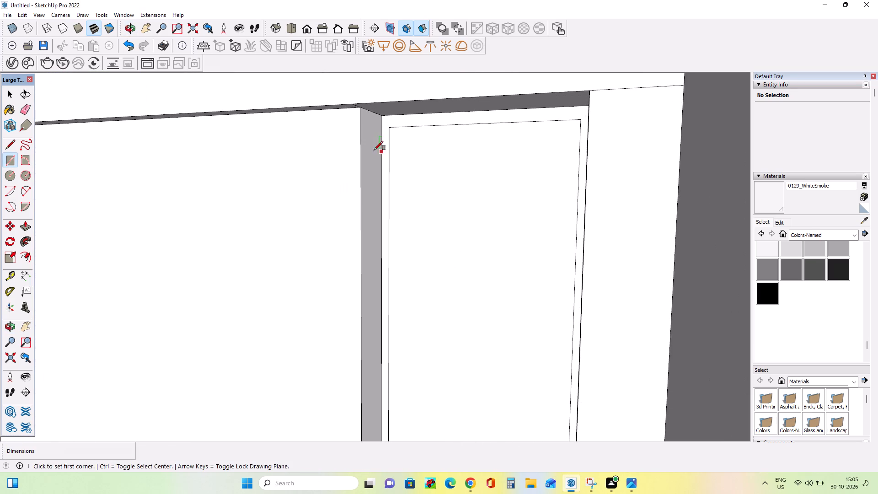
{"action": "left_click", "coordinate": [372, 127]}
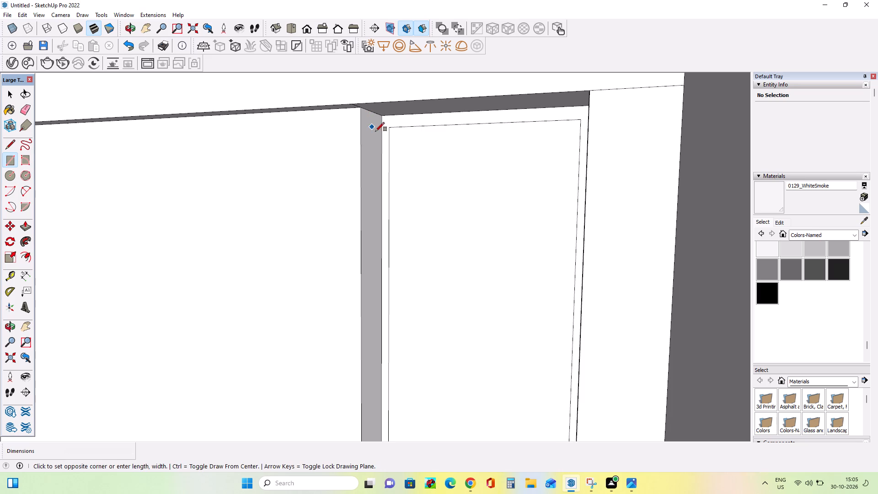
{"action": "scroll", "coordinate": [380, 252], "scroll_direction": "up", "scroll_amount": 1}
{"action": "middle_click_drag", "start_coordinate": [380, 252], "coordinate": [325, 289]}
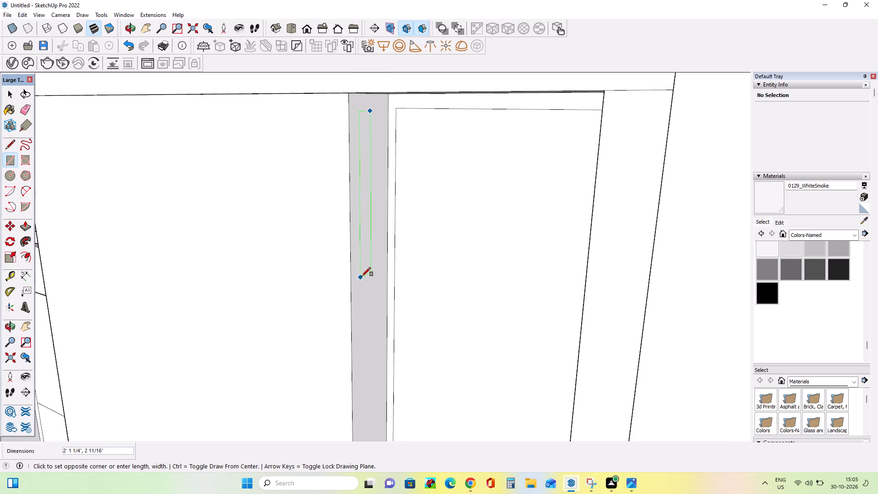
{"action": "scroll", "coordinate": [362, 276], "scroll_direction": "up", "scroll_amount": 11}
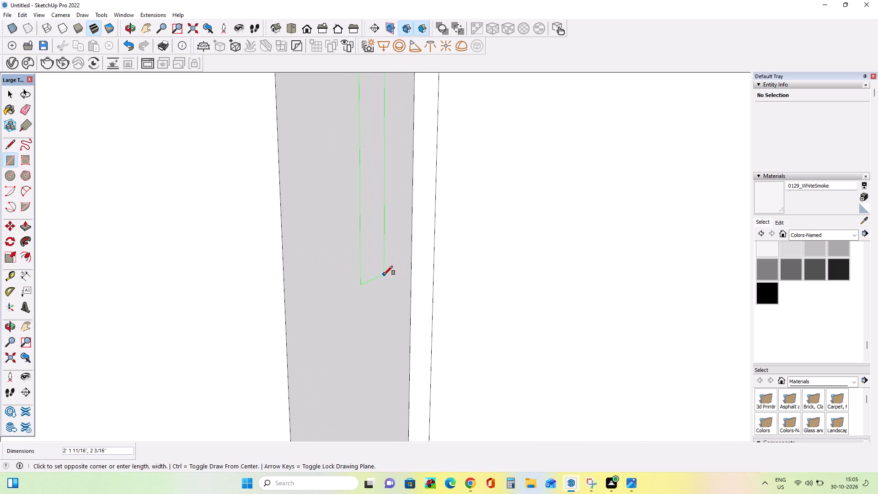
{"action": "left_click", "coordinate": [383, 276]}
Draw a short rectangle about 2 1/8" wide across the strip, just below its top end.
{"action": "scroll", "coordinate": [335, 247], "scroll_direction": "down", "scroll_amount": 17}
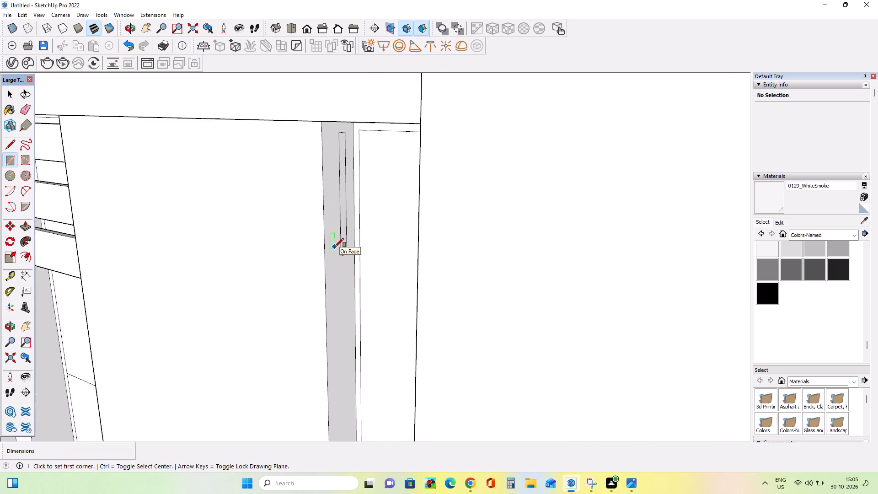
{"action": "scroll", "coordinate": [335, 247], "scroll_direction": "down", "scroll_amount": 1}
{"action": "middle_click_drag", "start_coordinate": [363, 228], "coordinate": [406, 177]}
{"action": "scroll", "coordinate": [394, 164], "scroll_direction": "up", "scroll_amount": 4}
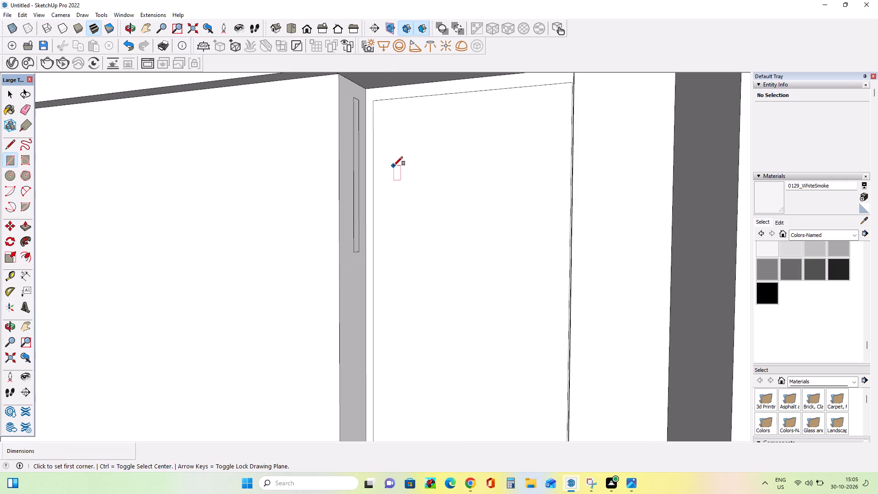
{"action": "middle_click_drag", "start_coordinate": [394, 166], "coordinate": [388, 199]}
{"action": "scroll", "coordinate": [346, 140], "scroll_direction": "up", "scroll_amount": 4}
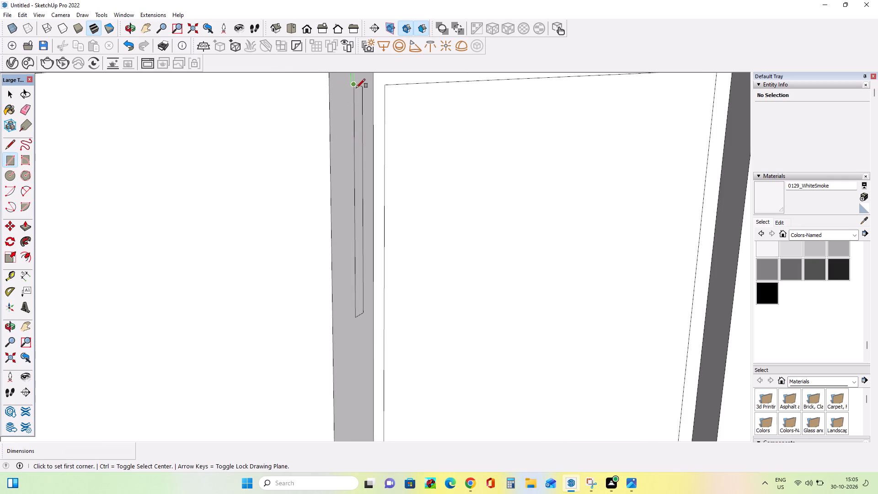
{"action": "scroll", "coordinate": [370, 121], "scroll_direction": "down", "scroll_amount": 13}
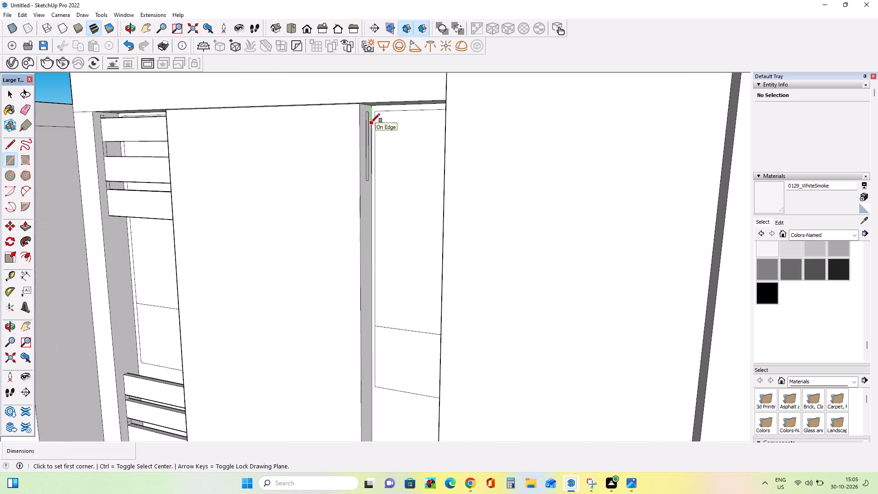
{"action": "scroll", "coordinate": [370, 123], "scroll_direction": "up", "scroll_amount": 7}
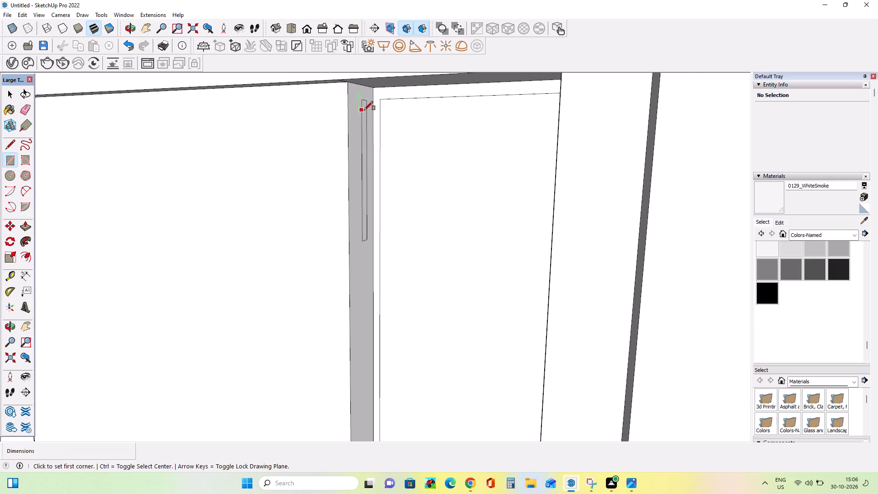
{"action": "scroll", "coordinate": [364, 110], "scroll_direction": "up", "scroll_amount": 7}
{"action": "left_click", "coordinate": [359, 100]}
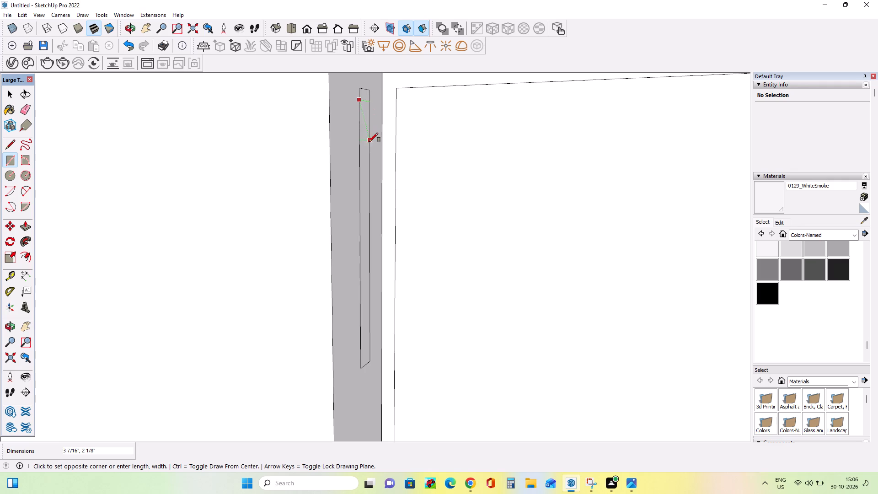
{"action": "left_click", "coordinate": [370, 149]}
Extrude the short rectangle across the right recess to the opposite wall, forming the first horizontal bar.
{"action": "middle_click_drag", "start_coordinate": [355, 203], "coordinate": [347, 211]}
{"action": "scroll", "coordinate": [348, 210], "scroll_direction": "down", "scroll_amount": 3}
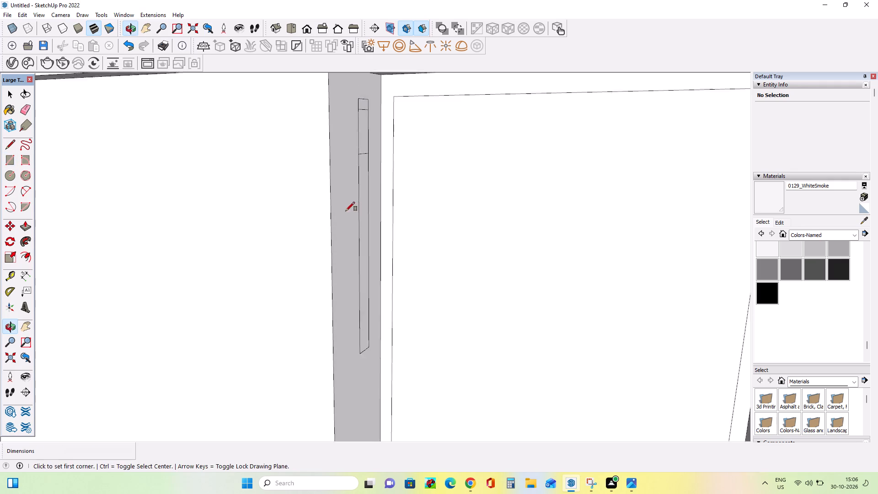
{"action": "left_click", "coordinate": [27, 226]}
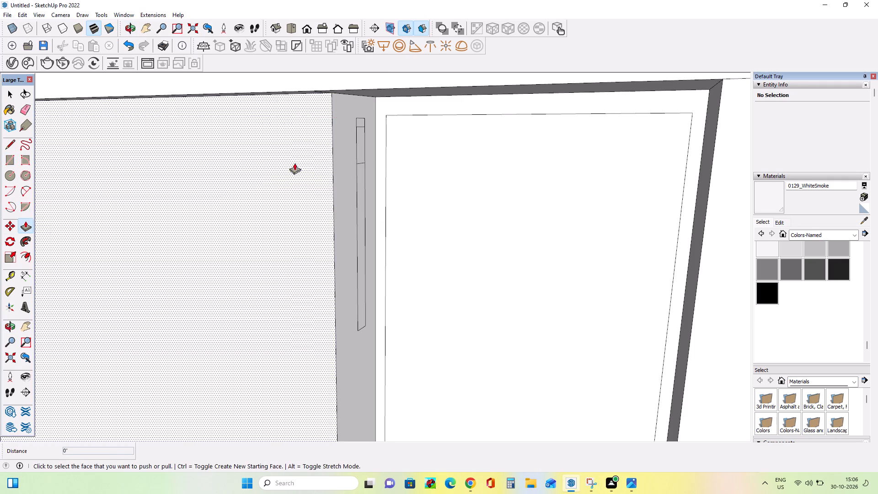
{"action": "left_click_drag", "start_coordinate": [363, 148], "coordinate": [407, 170]}
{"action": "scroll", "coordinate": [407, 170], "scroll_direction": "down", "scroll_amount": 10}
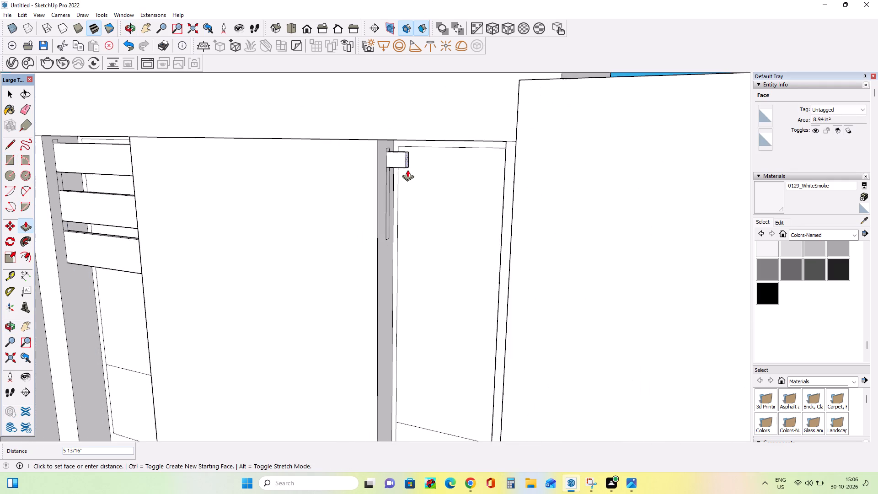
{"action": "left_click_drag", "start_coordinate": [407, 170], "coordinate": [501, 186]}
Pull the first bar's underside down 4 1/8" to make the bar taller.
{"action": "middle_click_drag", "start_coordinate": [425, 204], "coordinate": [492, 106]}
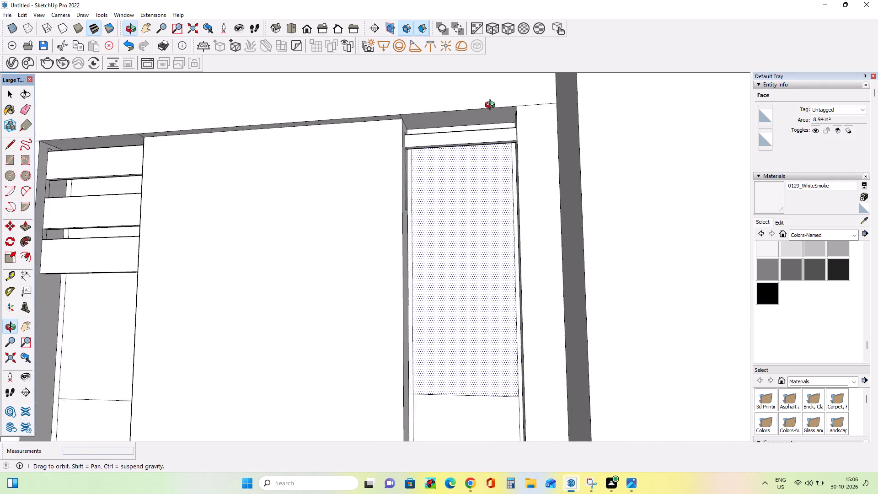
{"action": "middle_click_drag", "start_coordinate": [492, 106], "coordinate": [508, 76]}
{"action": "scroll", "coordinate": [502, 142], "scroll_direction": "up", "scroll_amount": 7}
{"action": "left_click_drag", "start_coordinate": [501, 138], "coordinate": [502, 142]}
{"action": "key", "text": "ctrl+z"}
{"action": "left_click_drag", "start_coordinate": [501, 142], "coordinate": [502, 145]}
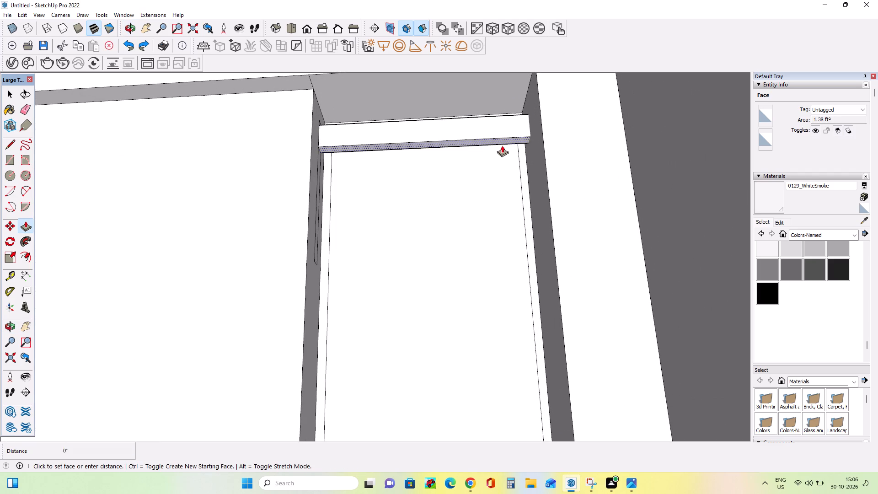
{"action": "left_click_drag", "start_coordinate": [502, 145], "coordinate": [502, 164]}
Draw a second short rectangle on the remaining strip, a small gap below the first bar and matching the strip's width.
{"action": "middle_click_drag", "start_coordinate": [440, 151], "coordinate": [354, 220]}
{"action": "scroll", "coordinate": [354, 220], "scroll_direction": "down", "scroll_amount": 3}
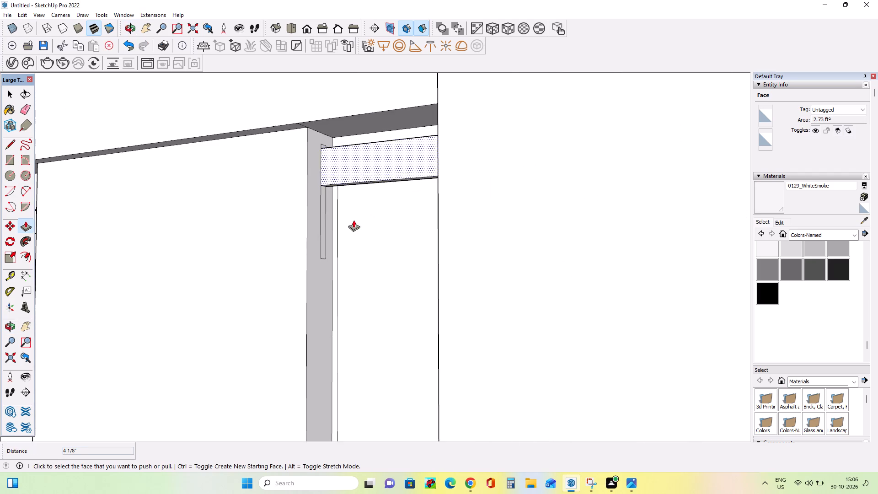
{"action": "scroll", "coordinate": [330, 217], "scroll_direction": "up", "scroll_amount": 4}
{"action": "middle_click", "coordinate": [327, 212]}
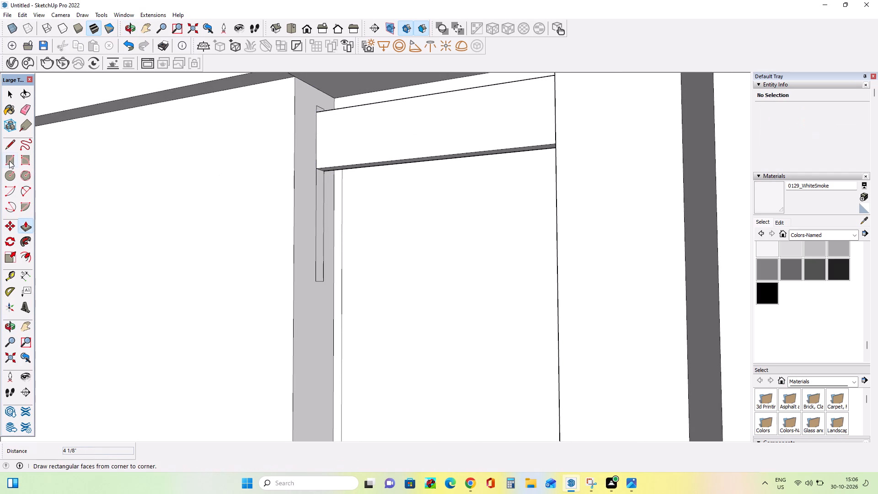
{"action": "left_click", "coordinate": [11, 161]}
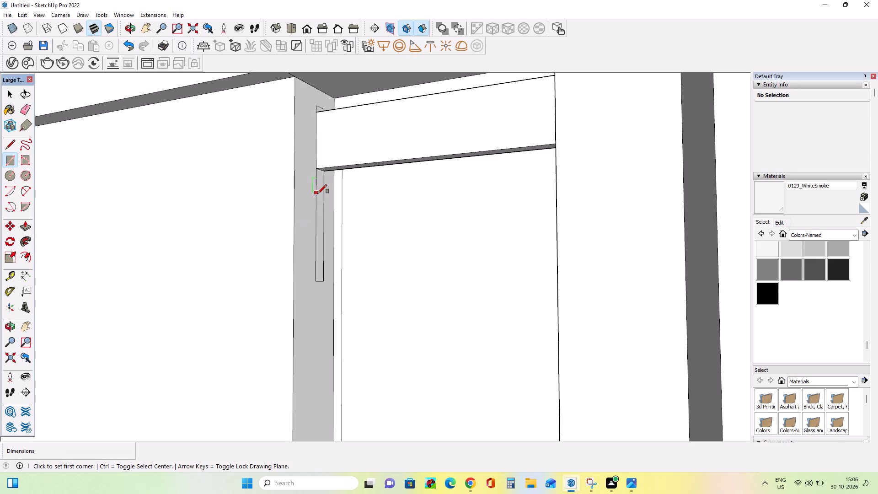
{"action": "left_click", "coordinate": [318, 193]}
{"action": "left_click", "coordinate": [325, 243]}
Extrude the second rectangle 2' 11 1/16" across the recess as a second bar, and pull its underside down 3".
{"action": "middle_click_drag", "start_coordinate": [339, 279], "coordinate": [340, 286]}
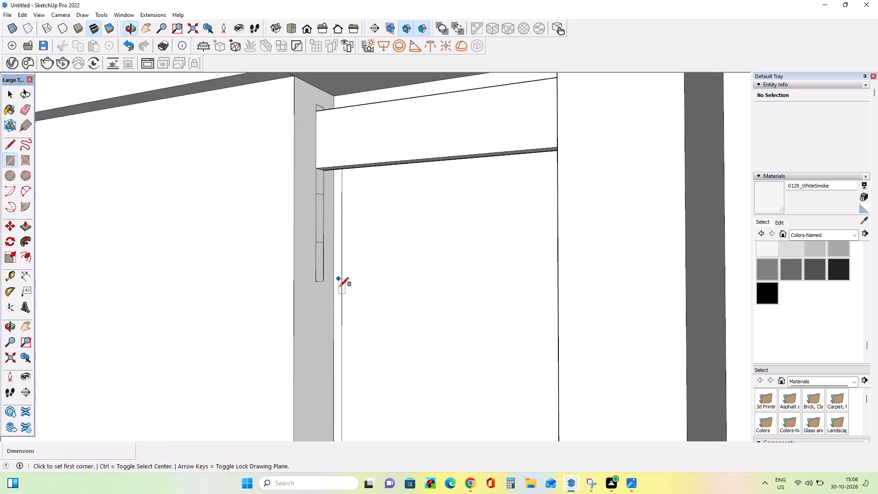
{"action": "left_click", "coordinate": [30, 224]}
{"action": "left_click_drag", "start_coordinate": [320, 224], "coordinate": [384, 236]}
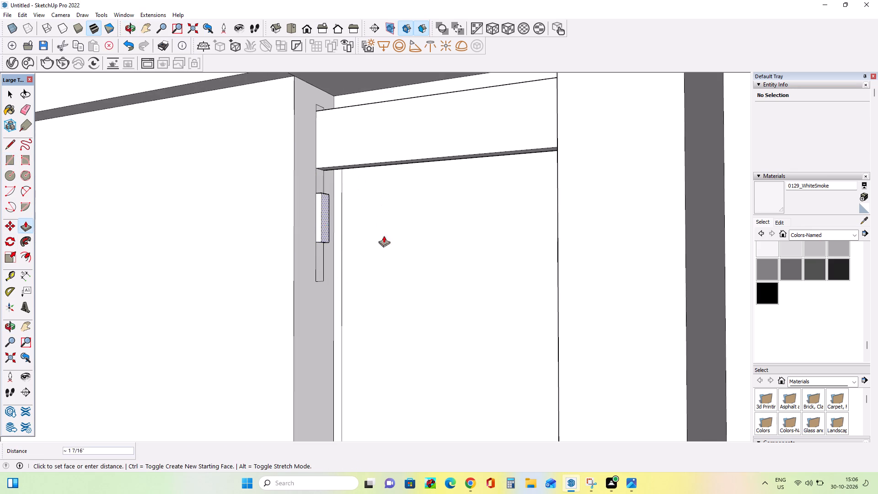
{"action": "left_click_drag", "start_coordinate": [384, 236], "coordinate": [569, 247]}
{"action": "middle_click_drag", "start_coordinate": [380, 247], "coordinate": [433, 150]}
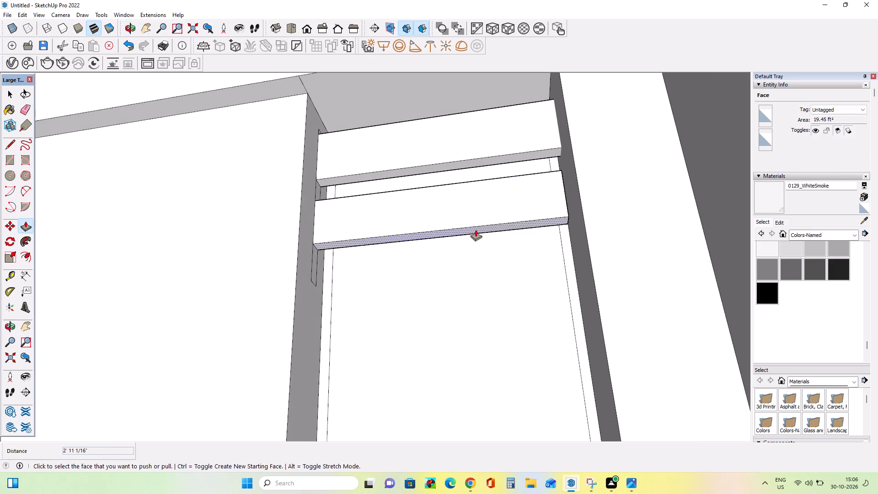
{"action": "left_click_drag", "start_coordinate": [476, 231], "coordinate": [476, 252]}
Extend the strip downward below the second bar with a rectangle about 11 7/16" tall and 2 1/8" wide on the side wall.
{"action": "scroll", "coordinate": [297, 168], "scroll_direction": "down", "scroll_amount": 2}
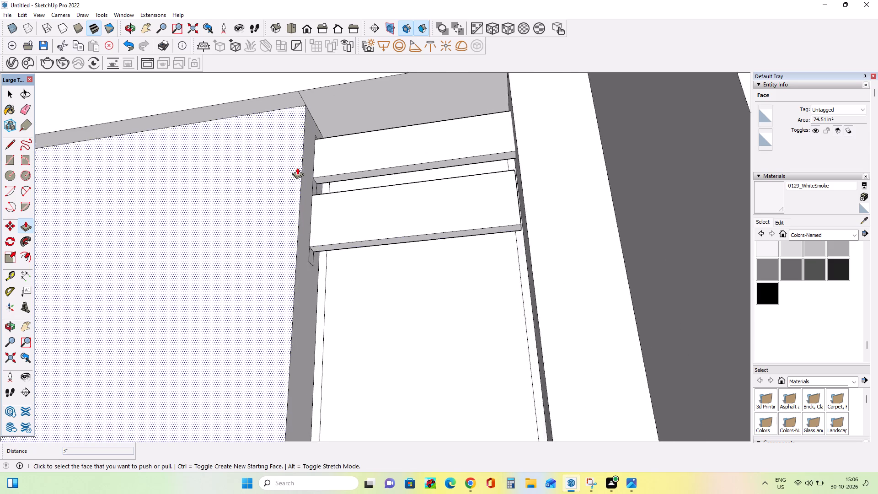
{"action": "scroll", "coordinate": [297, 167], "scroll_direction": "down", "scroll_amount": 6}
{"action": "middle_click_drag", "start_coordinate": [386, 174], "coordinate": [400, 232]}
{"action": "scroll", "coordinate": [392, 241], "scroll_direction": "down", "scroll_amount": 1}
{"action": "scroll", "coordinate": [362, 253], "scroll_direction": "up", "scroll_amount": 8}
{"action": "middle_click_drag", "start_coordinate": [360, 253], "coordinate": [358, 259]}
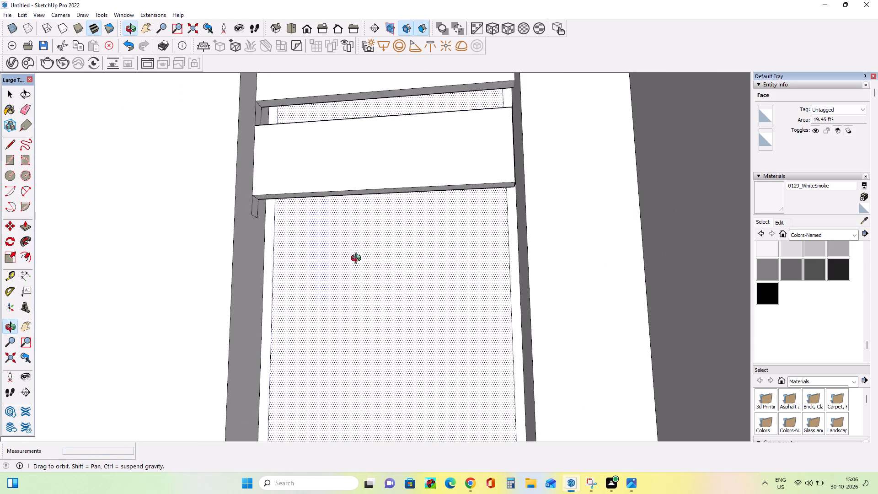
{"action": "middle_click_drag", "start_coordinate": [358, 259], "coordinate": [327, 284]}
{"action": "scroll", "coordinate": [281, 236], "scroll_direction": "up", "scroll_amount": 4}
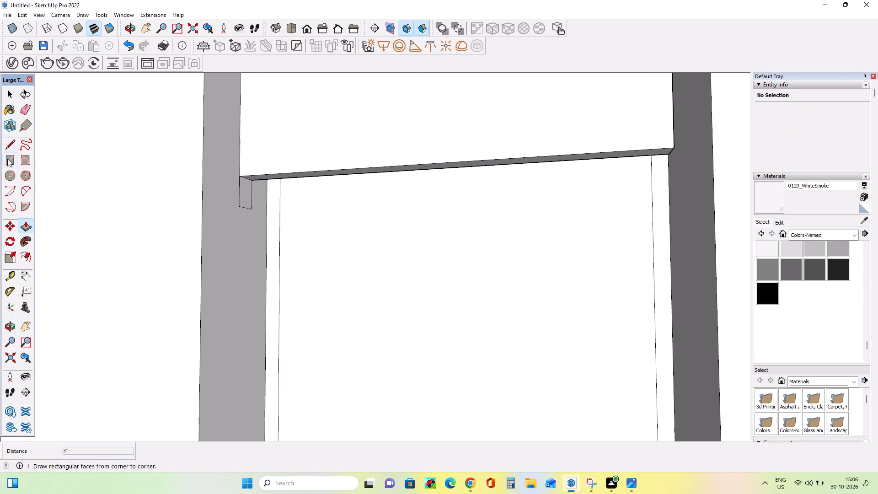
{"action": "left_click", "coordinate": [7, 159]}
{"action": "left_click", "coordinate": [241, 209]}
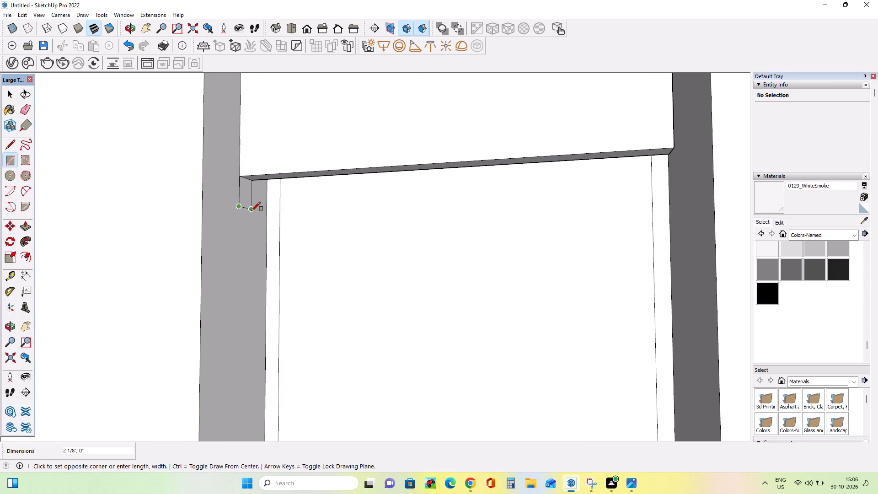
{"action": "left_click", "coordinate": [252, 212]}
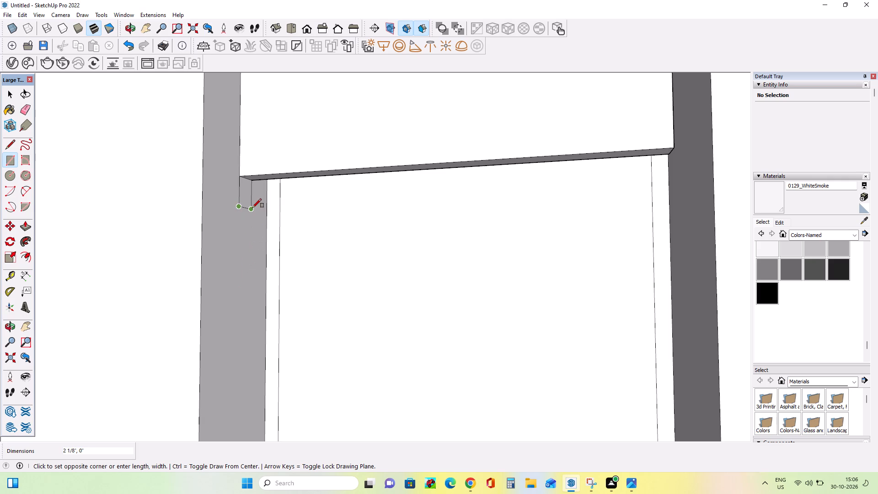
{"action": "left_click", "coordinate": [252, 208]}
{"action": "left_click", "coordinate": [251, 209]}
{"action": "left_click", "coordinate": [244, 333]}
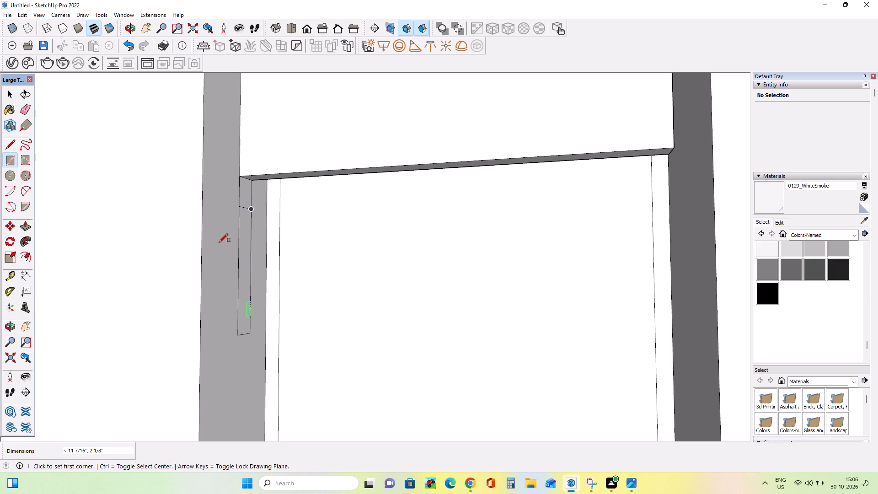
Erase the dividing line between the original strip and its new extension.
{"action": "left_click", "coordinate": [24, 110]}
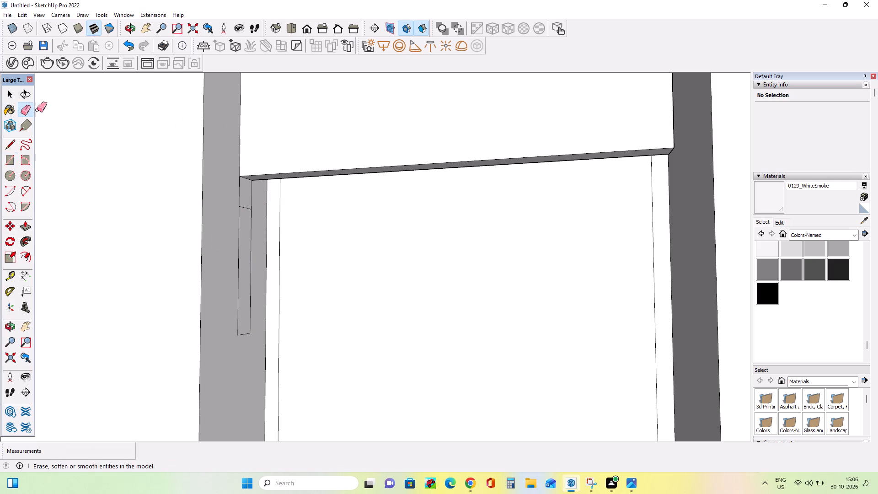
{"action": "left_click", "coordinate": [246, 206]}
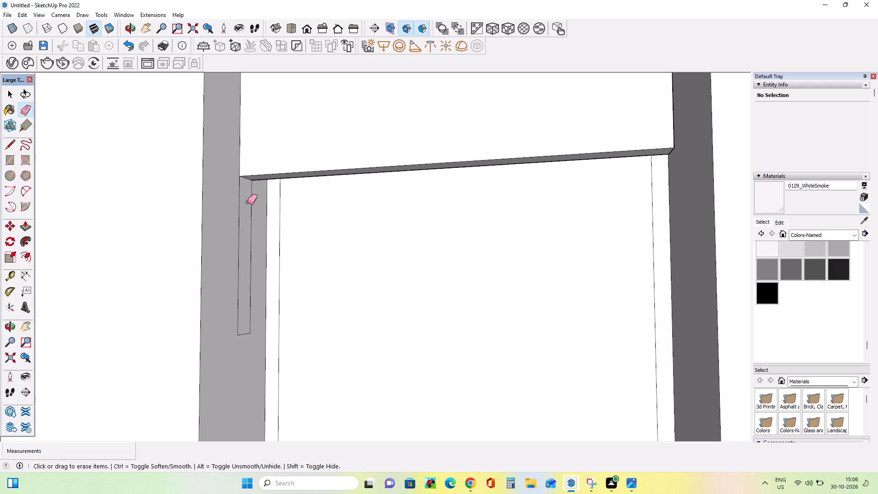
Examine the two new bars and the extended strip in the tower's right recess from several angles.
{"action": "middle_click_drag", "start_coordinate": [266, 201], "coordinate": [268, 211]}
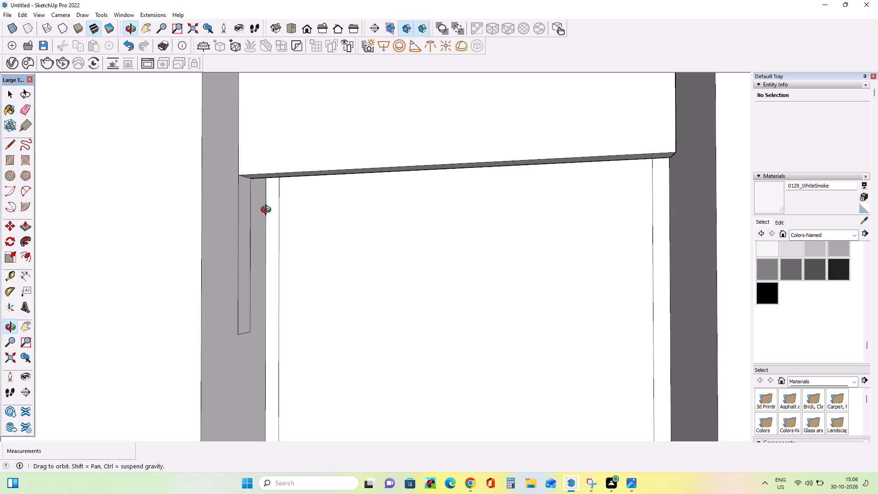
{"action": "middle_click_drag", "start_coordinate": [268, 211], "coordinate": [268, 212]}
{"action": "scroll", "coordinate": [264, 271], "scroll_direction": "up", "scroll_amount": 2}
{"action": "scroll", "coordinate": [85, 293], "scroll_direction": "down", "scroll_amount": 4}
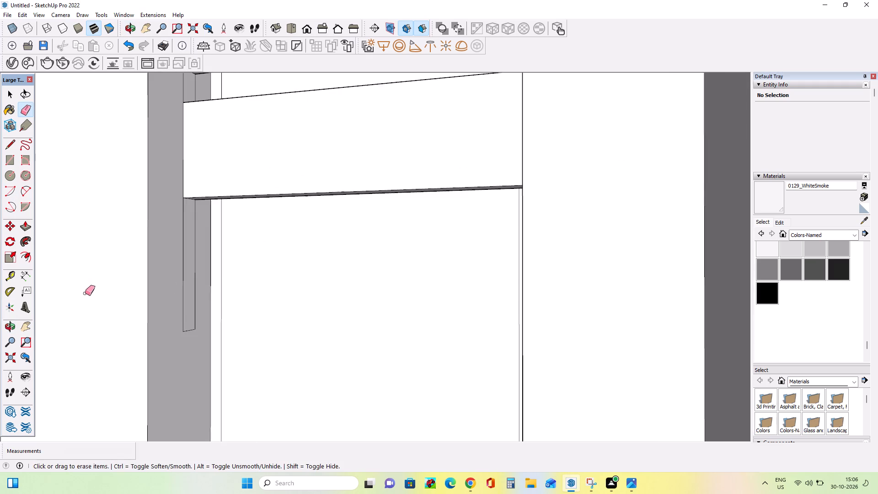
{"action": "scroll", "coordinate": [85, 293], "scroll_direction": "down", "scroll_amount": 1}
{"action": "scroll", "coordinate": [277, 256], "scroll_direction": "down", "scroll_amount": 8}
{"action": "middle_click_drag", "start_coordinate": [278, 256], "coordinate": [290, 265]}
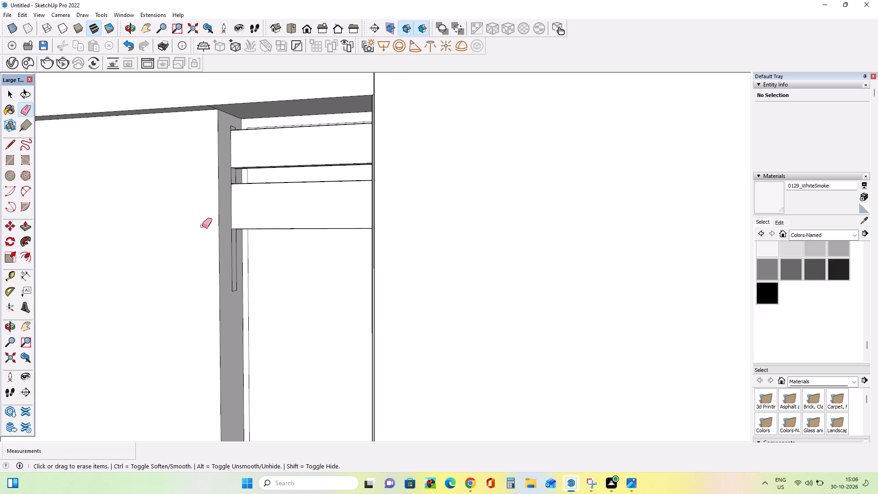
{"action": "middle_click_drag", "start_coordinate": [207, 231], "coordinate": [216, 237]}
{"action": "middle_click_drag", "start_coordinate": [359, 262], "coordinate": [321, 262]}
{"action": "scroll", "coordinate": [255, 264], "scroll_direction": "up", "scroll_amount": 8}
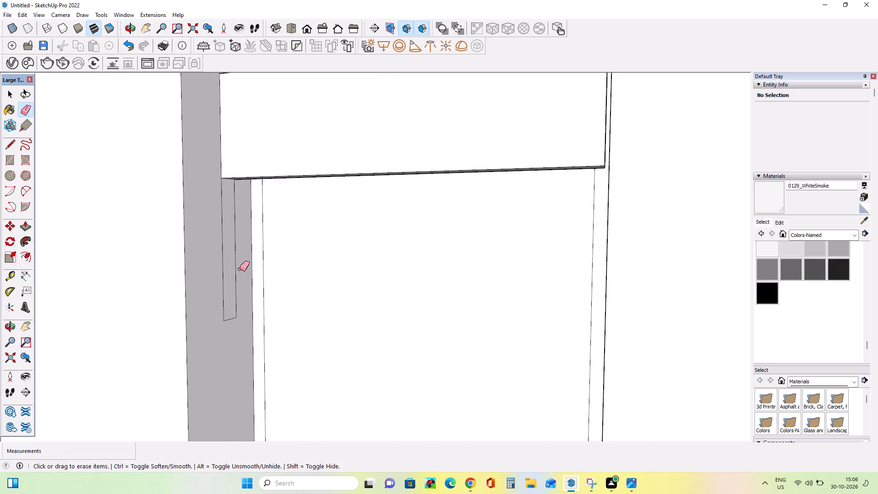
Draw a rectangle about 8 11/16" tall and 2 1/8" wide within the lower extension of the strip on the recess's side wall.
{"action": "middle_click_drag", "start_coordinate": [240, 269], "coordinate": [242, 263]}
{"action": "left_click", "coordinate": [15, 159]}
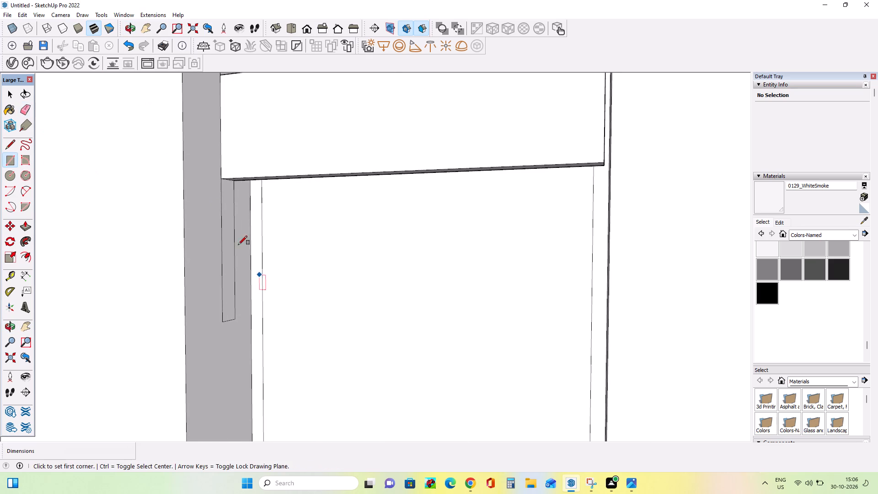
{"action": "left_click", "coordinate": [221, 223]}
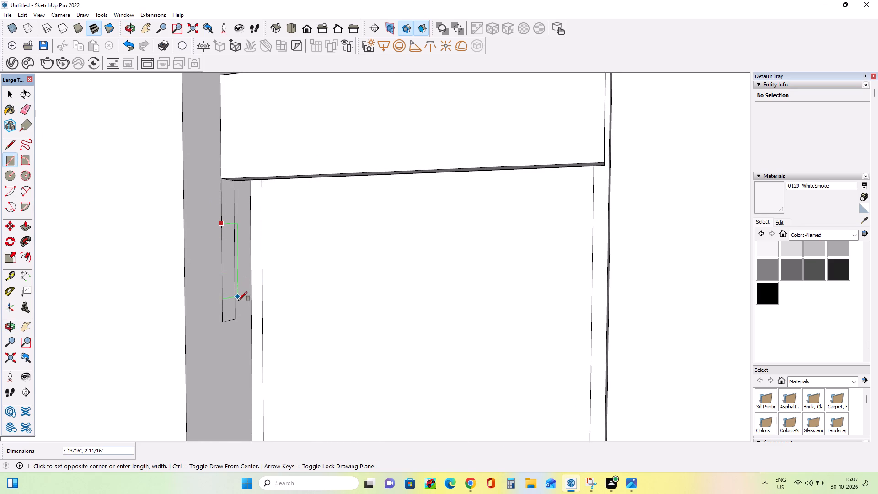
{"action": "left_click", "coordinate": [236, 308]}
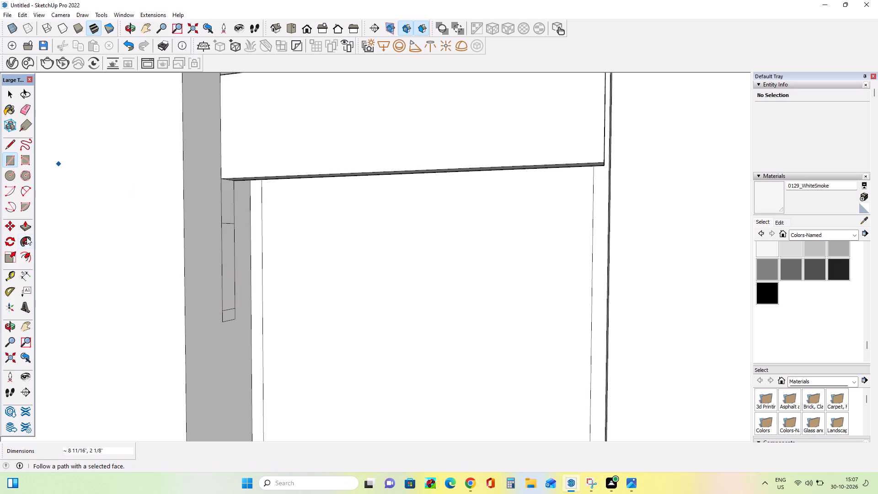
Extrude the new rectangle about 2' 10 1/4" as a third bar, and extend its end about 1 3/16" more to span the recess.
{"action": "left_click", "coordinate": [26, 221]}
{"action": "left_click_drag", "start_coordinate": [235, 272], "coordinate": [244, 274]}
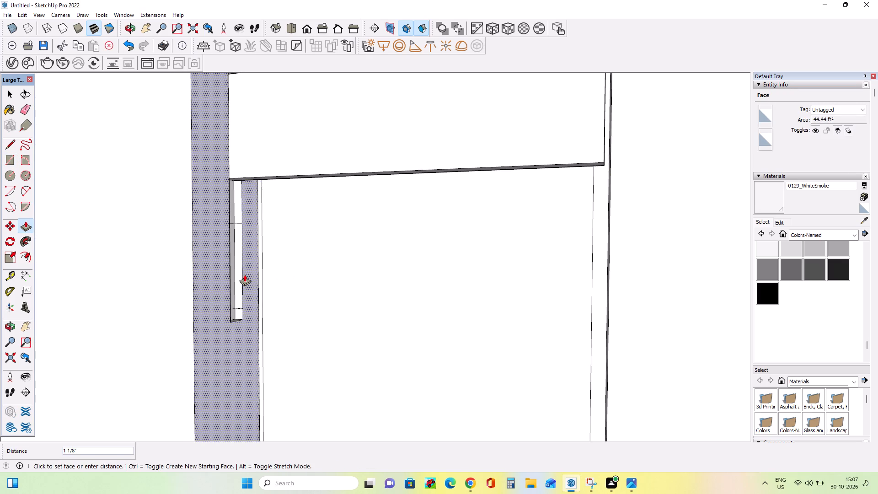
{"action": "key", "text": "ctrl+z"}
{"action": "left_click_drag", "start_coordinate": [227, 263], "coordinate": [585, 336]}
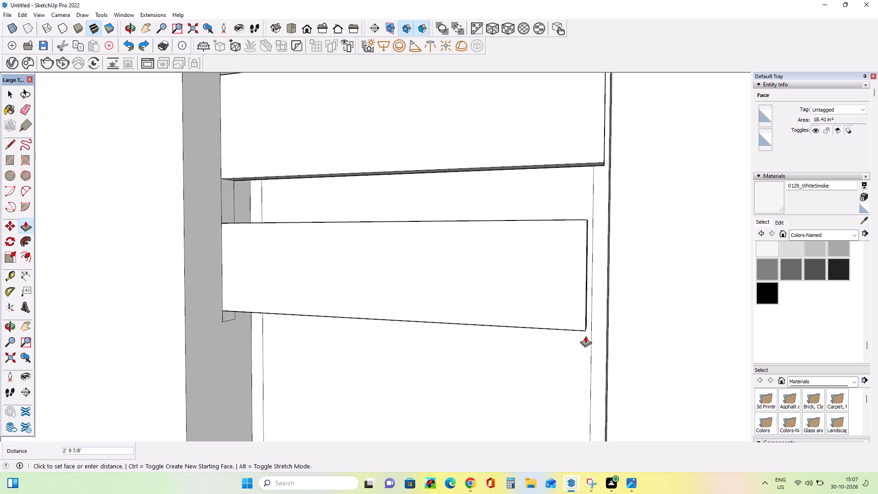
{"action": "left_click_drag", "start_coordinate": [585, 336], "coordinate": [592, 336]}
{"action": "middle_click_drag", "start_coordinate": [432, 309], "coordinate": [542, 313]}
{"action": "middle_click_drag", "start_coordinate": [591, 313], "coordinate": [469, 337]}
{"action": "scroll", "coordinate": [587, 329], "scroll_direction": "up", "scroll_amount": 7}
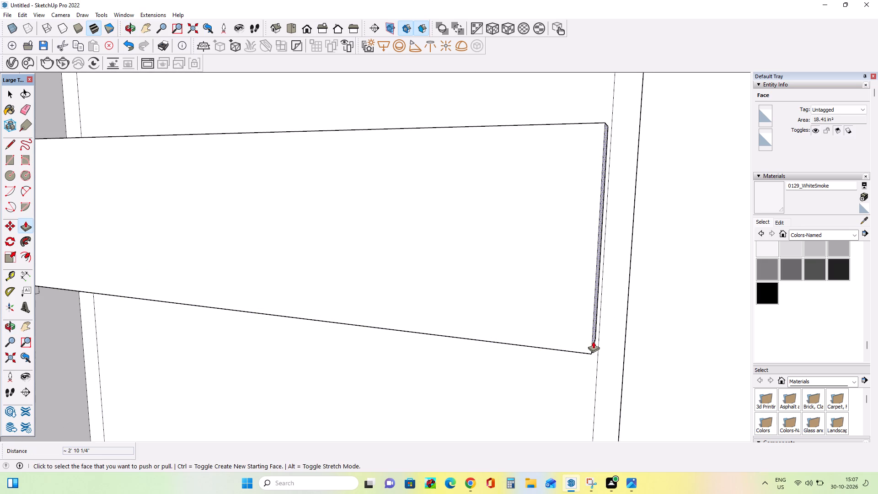
{"action": "left_click", "coordinate": [592, 344]}
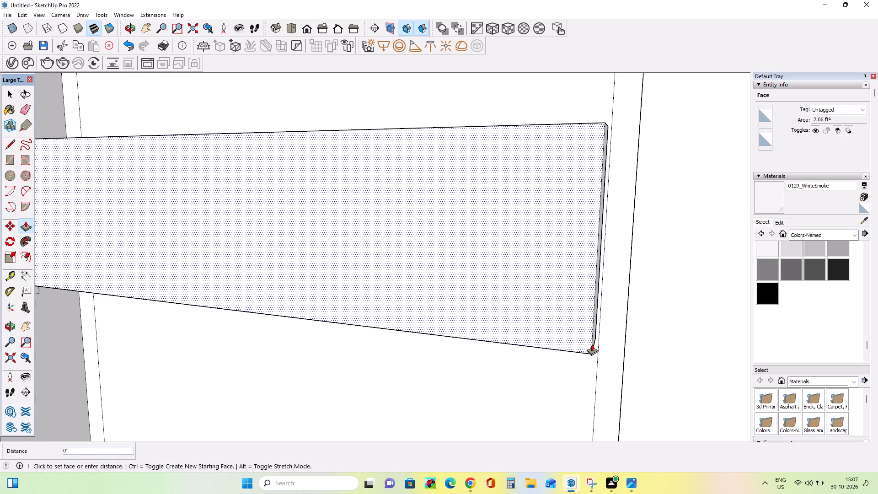
{"action": "key", "text": "Escape"}
{"action": "scroll", "coordinate": [594, 339], "scroll_direction": "up", "scroll_amount": 6}
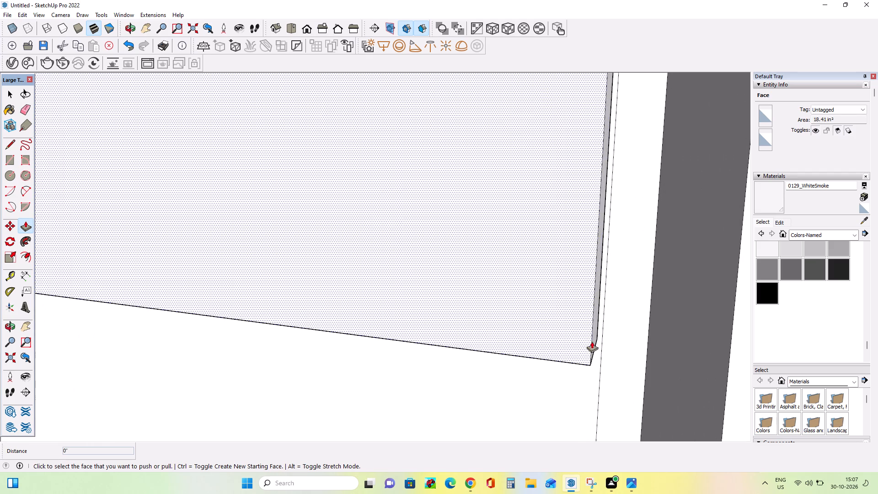
{"action": "left_click_drag", "start_coordinate": [595, 340], "coordinate": [685, 357]}
Pull the third bar's underside down 3 3/16".
{"action": "scroll", "coordinate": [540, 301], "scroll_direction": "down", "scroll_amount": 3}
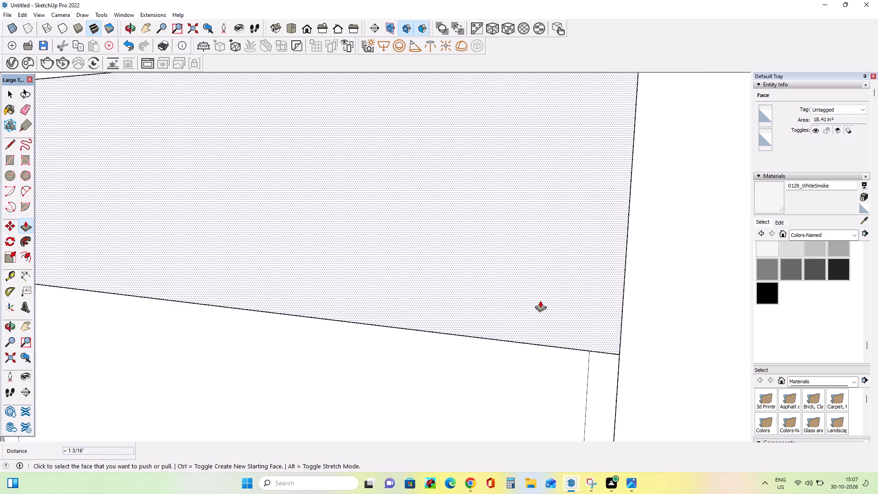
{"action": "scroll", "coordinate": [540, 301], "scroll_direction": "down", "scroll_amount": 20}
{"action": "scroll", "coordinate": [540, 301], "scroll_direction": "down", "scroll_amount": 7}
{"action": "middle_click_drag", "start_coordinate": [429, 295], "coordinate": [450, 259]}
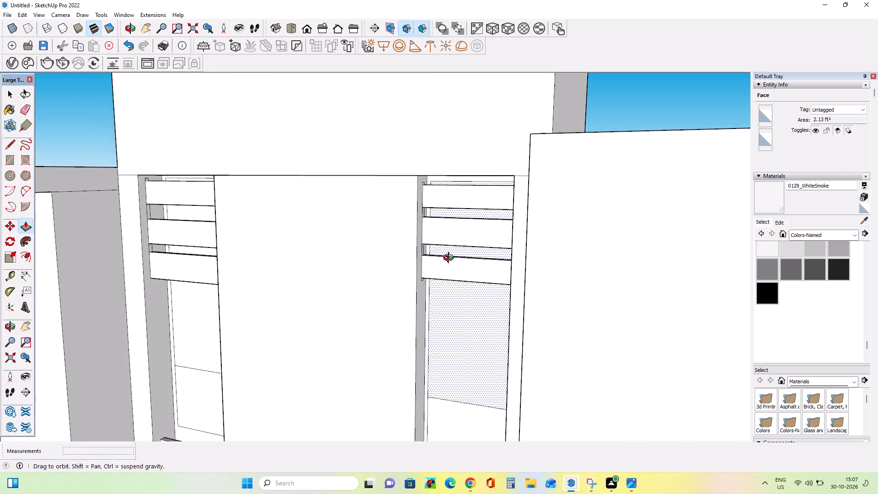
{"action": "middle_click_drag", "start_coordinate": [450, 259], "coordinate": [498, 162]}
{"action": "scroll", "coordinate": [500, 226], "scroll_direction": "up", "scroll_amount": 5}
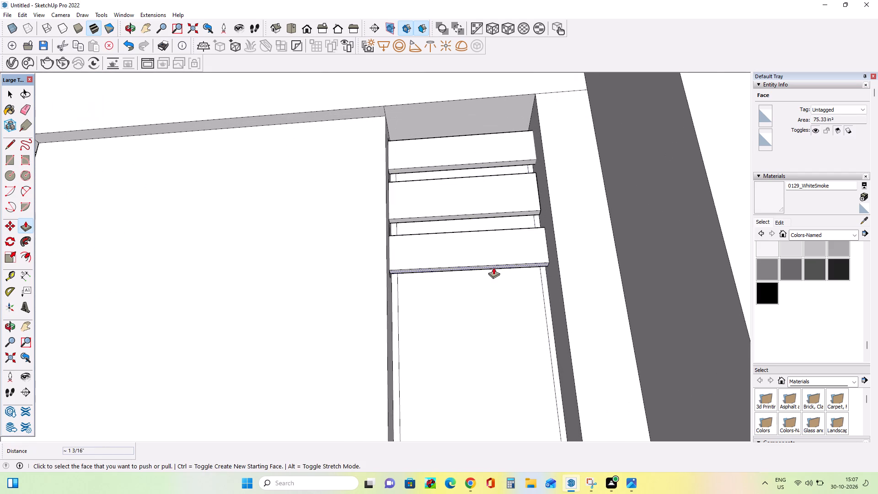
{"action": "left_click_drag", "start_coordinate": [494, 267], "coordinate": [495, 280]}
Draw a strip about 3' 1 3/4" tall and 4" wide on the right recess's side wall, starting level with the upper window outline's bottom.
{"action": "scroll", "coordinate": [363, 189], "scroll_direction": "down", "scroll_amount": 9}
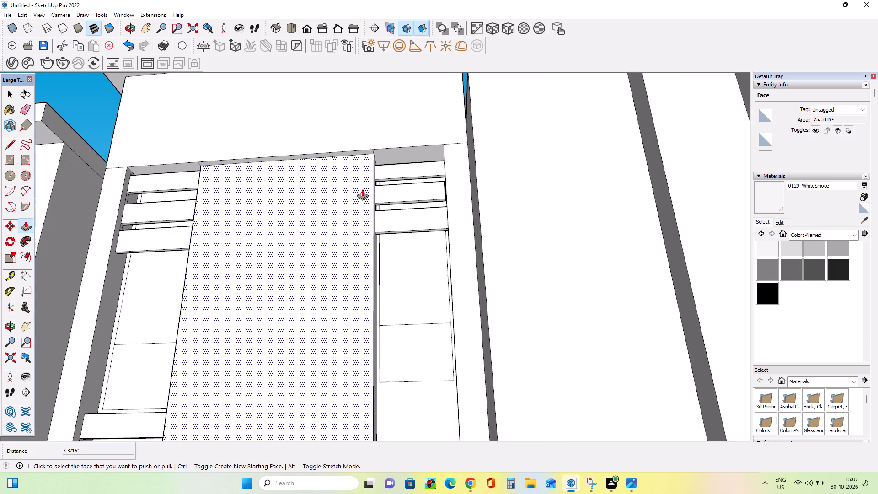
{"action": "scroll", "coordinate": [362, 189], "scroll_direction": "down", "scroll_amount": 9}
{"action": "middle_click_drag", "start_coordinate": [415, 300], "coordinate": [415, 328]}
{"action": "scroll", "coordinate": [415, 328], "scroll_direction": "down", "scroll_amount": 1}
{"action": "scroll", "coordinate": [395, 297], "scroll_direction": "up", "scroll_amount": 6}
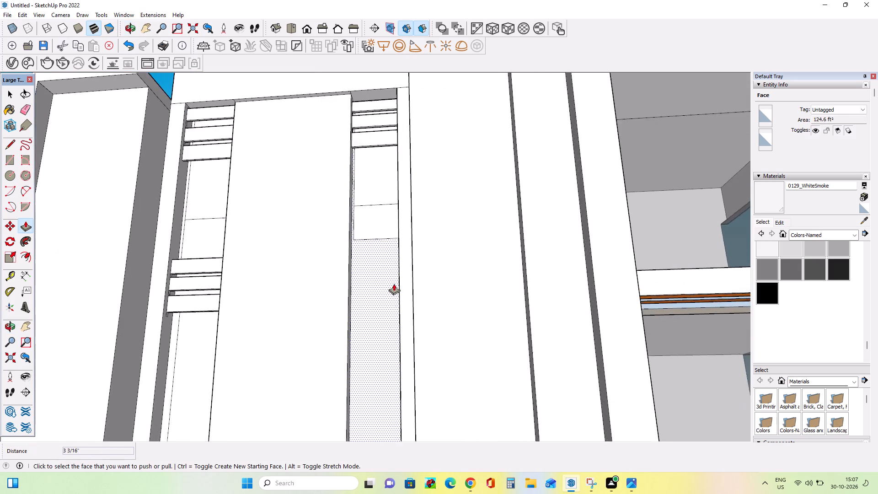
{"action": "scroll", "coordinate": [394, 284], "scroll_direction": "up", "scroll_amount": 1}
{"action": "middle_click_drag", "start_coordinate": [394, 284], "coordinate": [377, 313]}
{"action": "scroll", "coordinate": [364, 261], "scroll_direction": "up", "scroll_amount": 7}
{"action": "scroll", "coordinate": [364, 260], "scroll_direction": "down", "scroll_amount": 4}
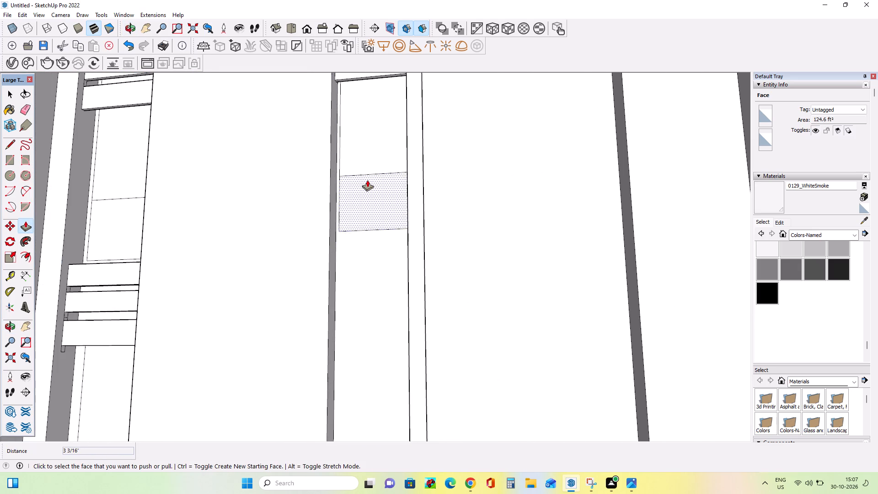
{"action": "middle_click_drag", "start_coordinate": [352, 300], "coordinate": [297, 343]}
{"action": "scroll", "coordinate": [327, 303], "scroll_direction": "up", "scroll_amount": 4}
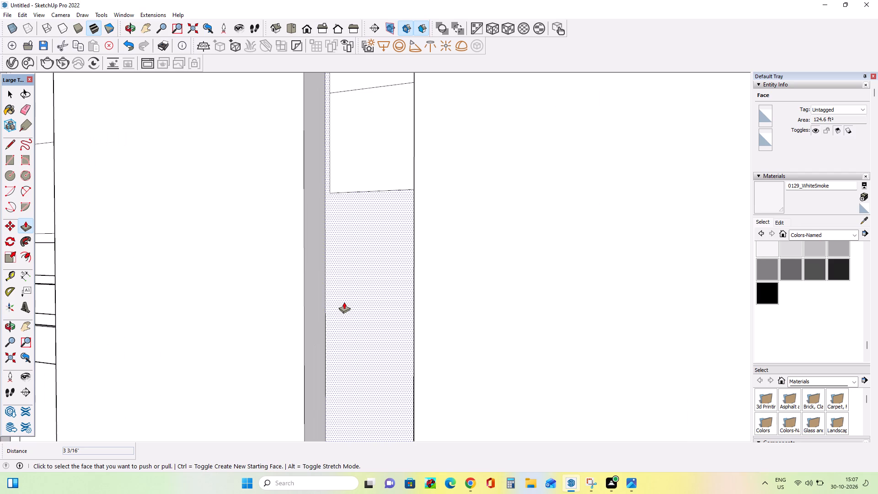
{"action": "left_click", "coordinate": [8, 156]}
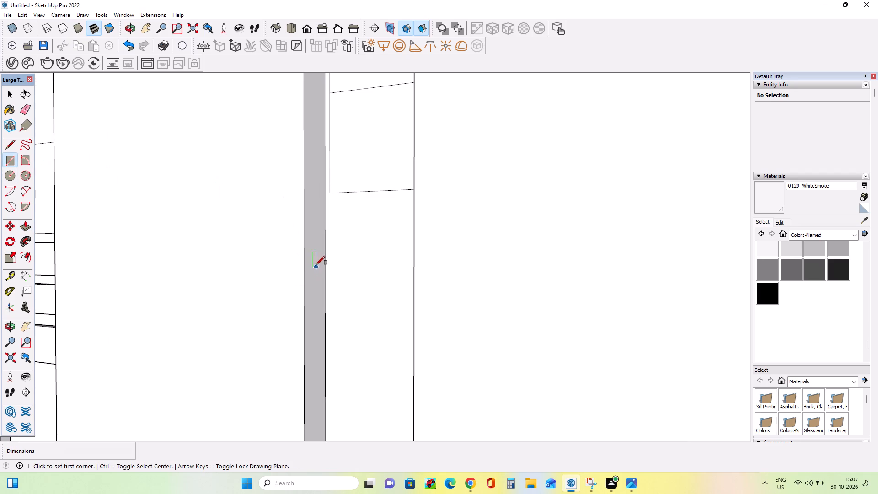
{"action": "left_click", "coordinate": [313, 240]}
{"action": "key", "text": "Escape"}
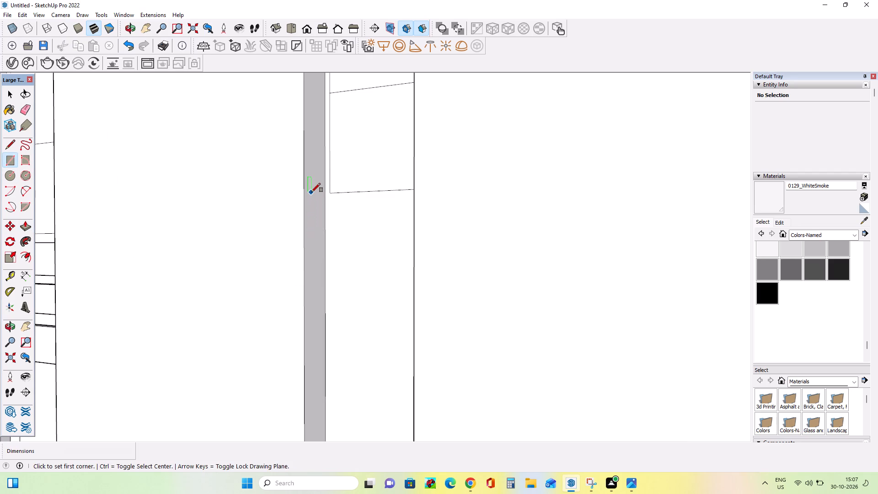
{"action": "left_click", "coordinate": [311, 192]}
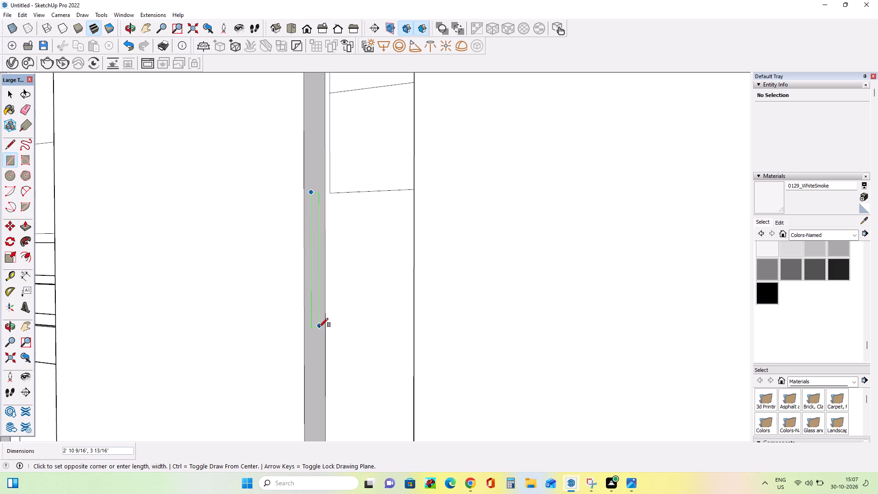
{"action": "left_click", "coordinate": [320, 338]}
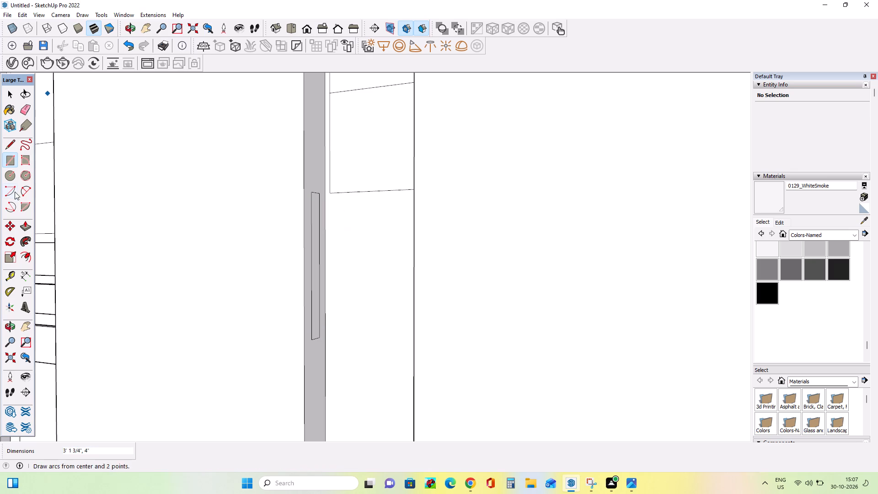
Draw a rectangle about 1' 2 1/4" tall and 4" wide at the upper end of the new strip.
{"action": "left_click", "coordinate": [24, 227]}
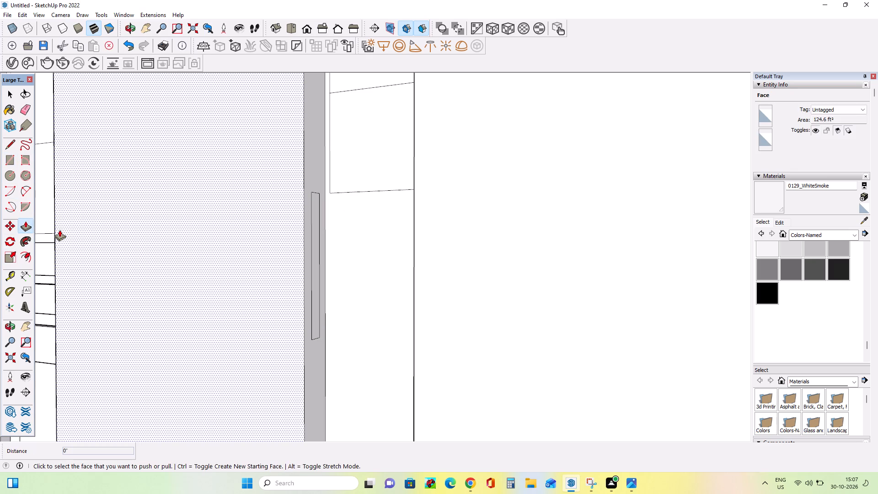
{"action": "left_click", "coordinate": [10, 156]}
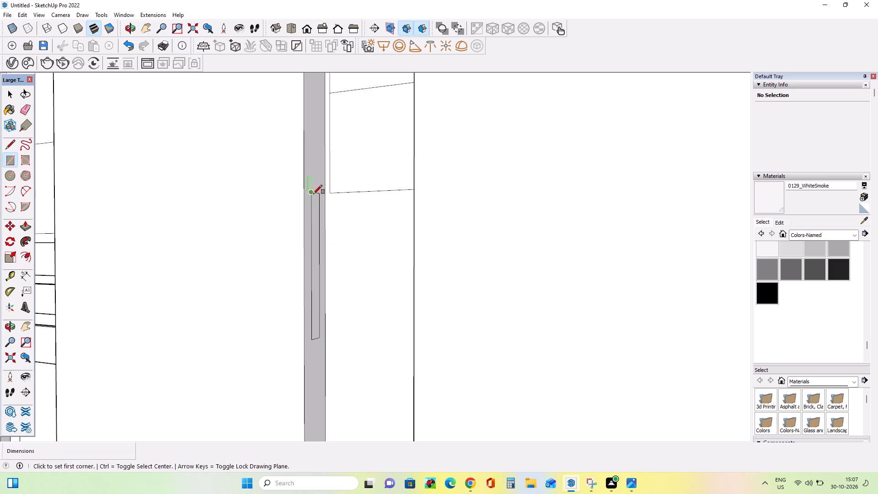
{"action": "left_click", "coordinate": [313, 194]}
{"action": "left_click", "coordinate": [320, 248]}
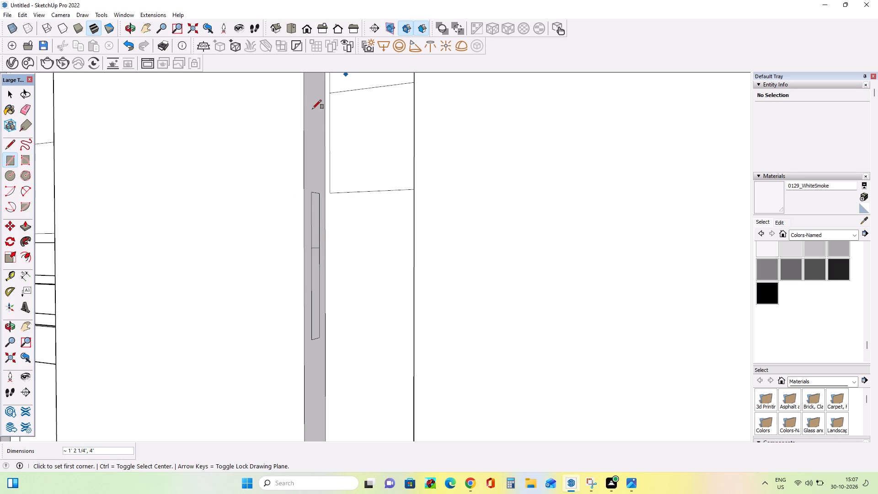
Extrude the rectangle 2' 5 1/8" as a bar, and extend its end about 6 5/16" more to reach across the recess.
{"action": "left_click", "coordinate": [25, 226]}
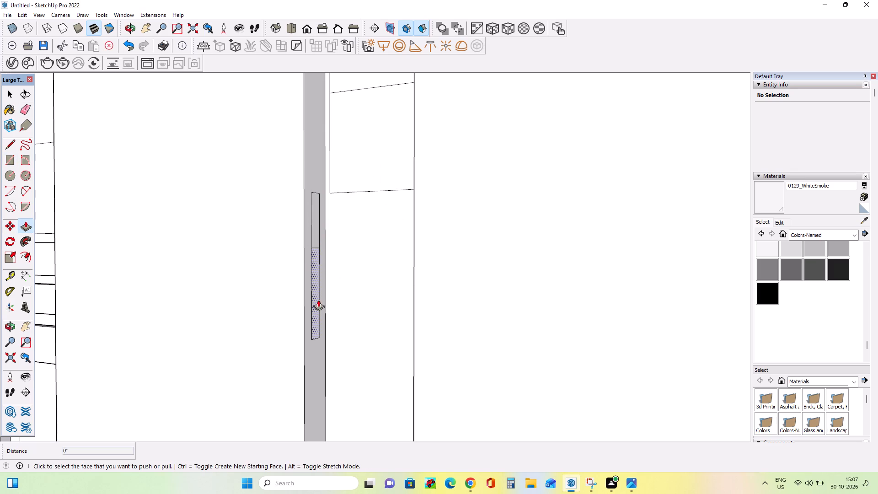
{"action": "left_click_drag", "start_coordinate": [318, 238], "coordinate": [423, 256]}
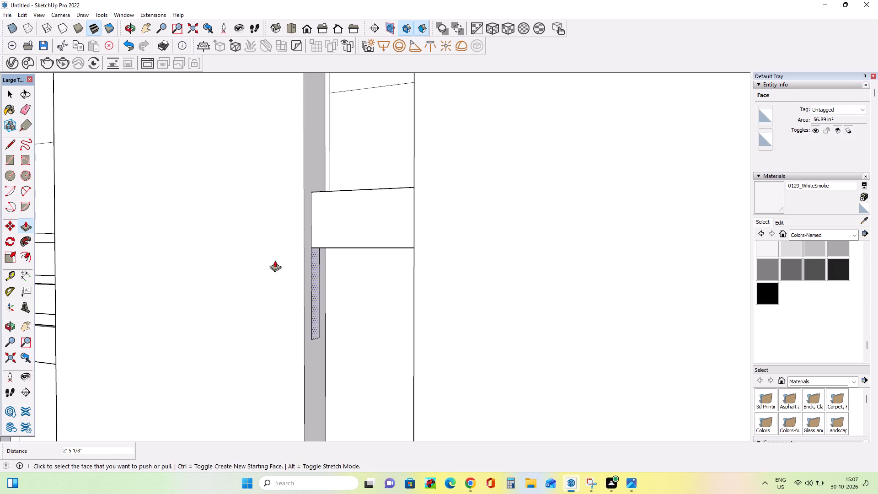
{"action": "middle_click_drag", "start_coordinate": [275, 260], "coordinate": [310, 276]}
{"action": "scroll", "coordinate": [430, 219], "scroll_direction": "up", "scroll_amount": 3}
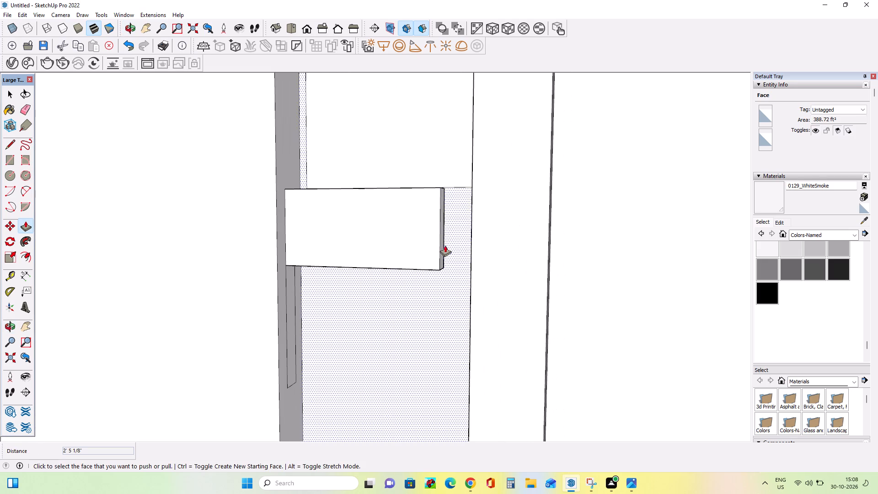
{"action": "left_click_drag", "start_coordinate": [441, 248], "coordinate": [469, 261]}
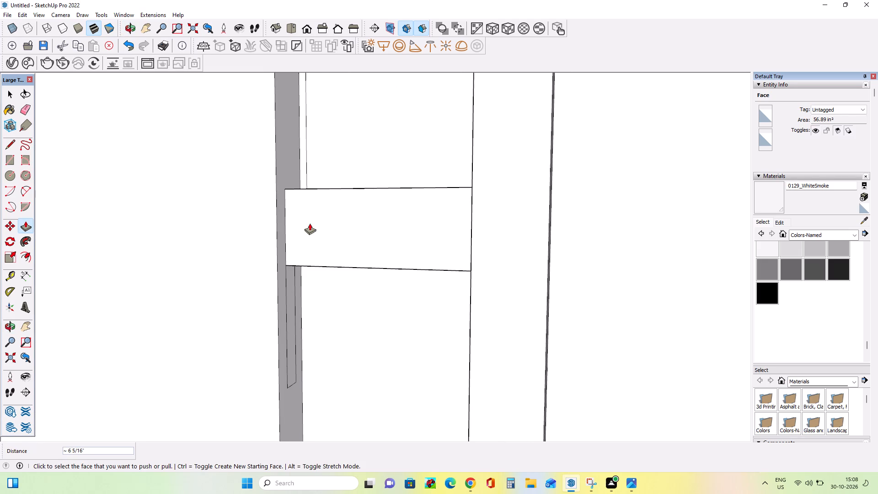
Push the new bar's top face down 5 1/8" to leave a gap below the upper window outline.
{"action": "scroll", "coordinate": [310, 223], "scroll_direction": "down", "scroll_amount": 3}
{"action": "middle_click_drag", "start_coordinate": [318, 274], "coordinate": [314, 233]}
{"action": "scroll", "coordinate": [314, 231], "scroll_direction": "down", "scroll_amount": 11}
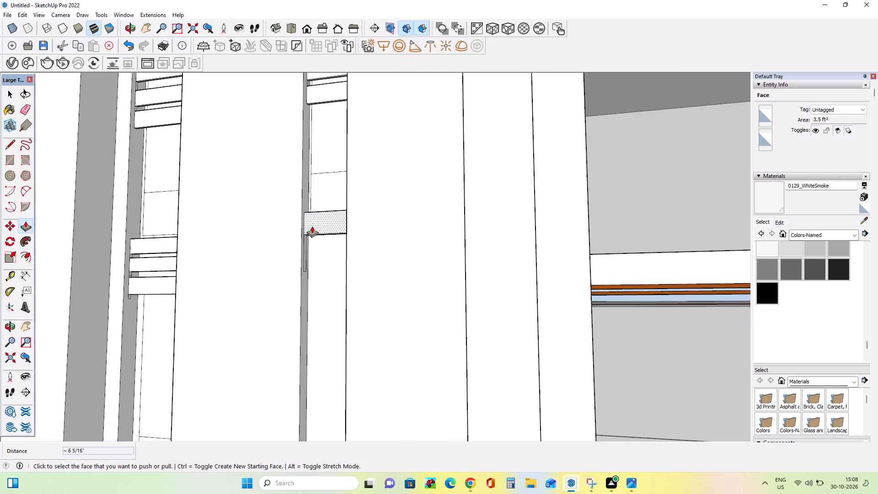
{"action": "middle_click_drag", "start_coordinate": [321, 232], "coordinate": [450, 306]}
{"action": "scroll", "coordinate": [450, 306], "scroll_direction": "down", "scroll_amount": 1}
{"action": "scroll", "coordinate": [359, 229], "scroll_direction": "up", "scroll_amount": 3}
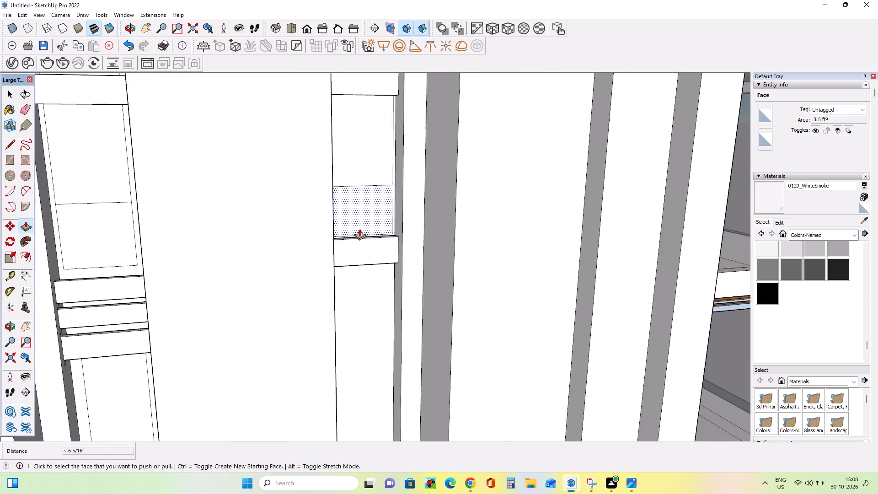
{"action": "middle_click_drag", "start_coordinate": [359, 231], "coordinate": [348, 293]}
{"action": "middle_click_drag", "start_coordinate": [373, 259], "coordinate": [373, 280]}
{"action": "left_click_drag", "start_coordinate": [371, 252], "coordinate": [372, 260]}
Pull the new bar's underside down 5 5/8".
{"action": "middle_click_drag", "start_coordinate": [376, 277], "coordinate": [360, 171]}
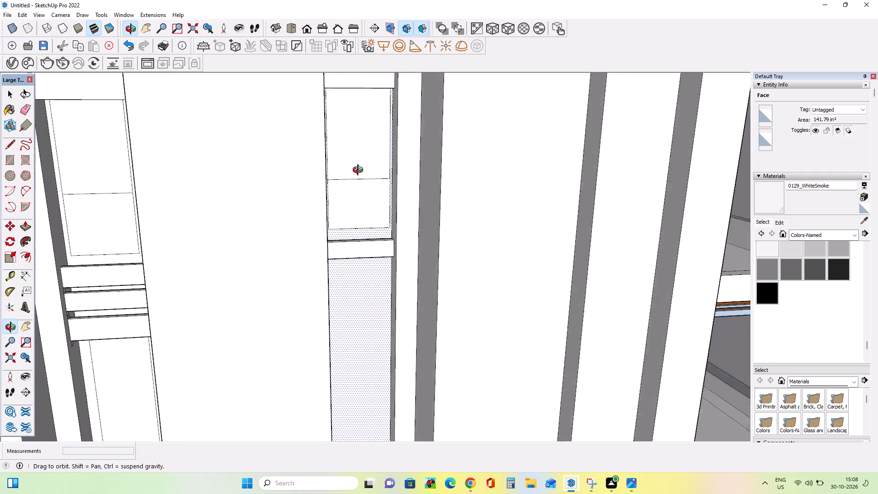
{"action": "middle_click_drag", "start_coordinate": [360, 171], "coordinate": [360, 137]}
{"action": "scroll", "coordinate": [332, 258], "scroll_direction": "up", "scroll_amount": 4}
{"action": "middle_click_drag", "start_coordinate": [340, 241], "coordinate": [315, 146]}
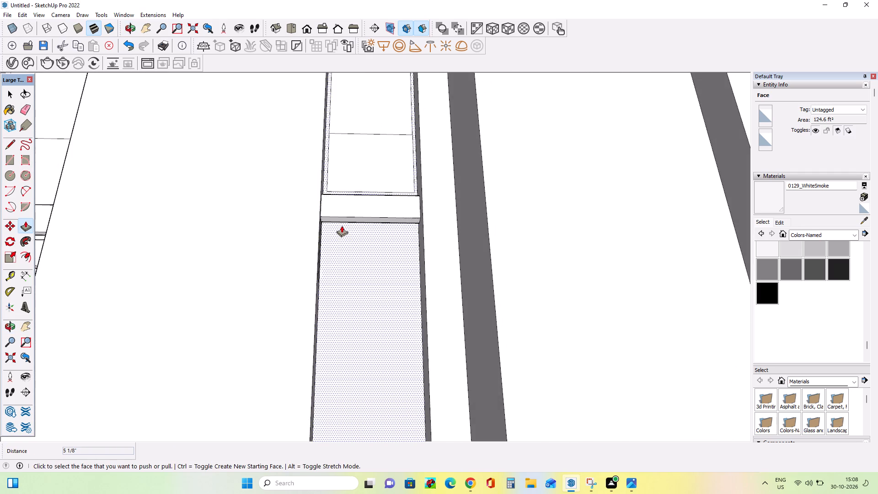
{"action": "left_click_drag", "start_coordinate": [343, 218], "coordinate": [343, 232]}
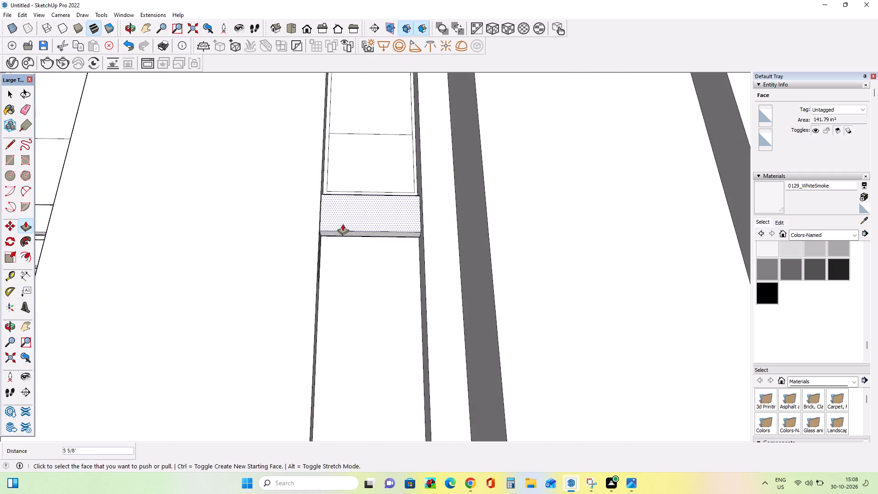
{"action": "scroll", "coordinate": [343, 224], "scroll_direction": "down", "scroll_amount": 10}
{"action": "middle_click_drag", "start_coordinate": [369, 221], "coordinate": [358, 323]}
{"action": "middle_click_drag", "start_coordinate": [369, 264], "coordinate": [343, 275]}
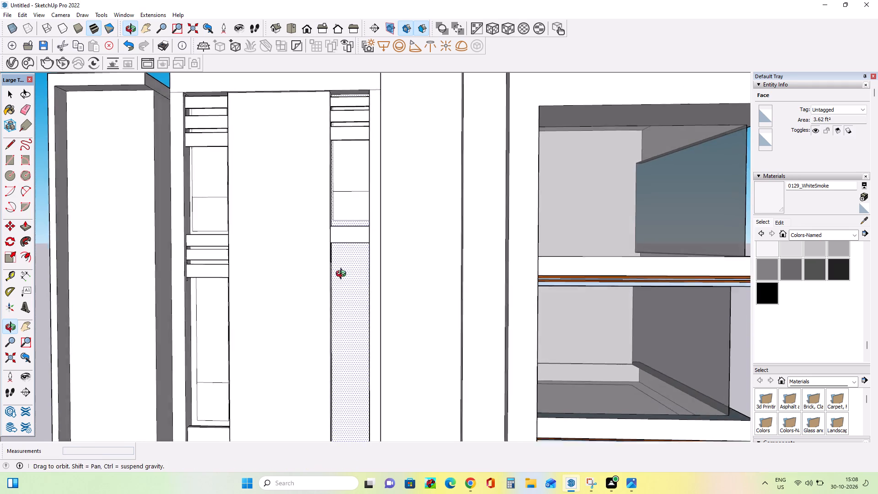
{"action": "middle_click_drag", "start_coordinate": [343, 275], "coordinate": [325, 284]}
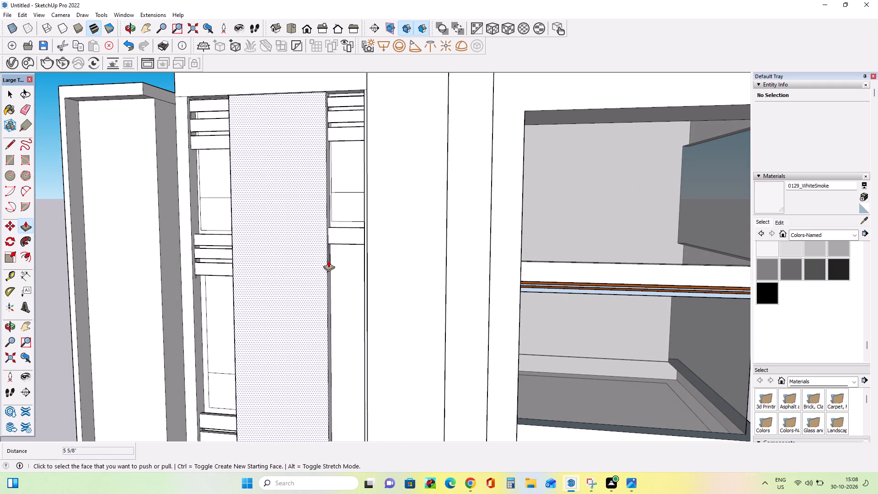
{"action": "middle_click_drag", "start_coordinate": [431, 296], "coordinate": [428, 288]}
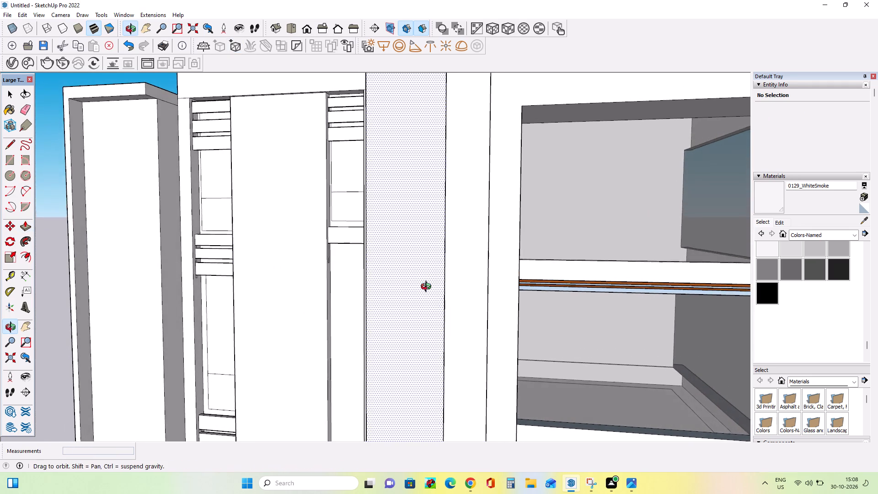
Draw a rectangle about 1' 7 1/8" tall and 3 7/8" wide on the right recess's side wall, below the upper bar.
{"action": "middle_click_drag", "start_coordinate": [428, 288], "coordinate": [435, 266]}
{"action": "scroll", "coordinate": [348, 255], "scroll_direction": "up", "scroll_amount": 6}
{"action": "middle_click_drag", "start_coordinate": [360, 284], "coordinate": [365, 251]}
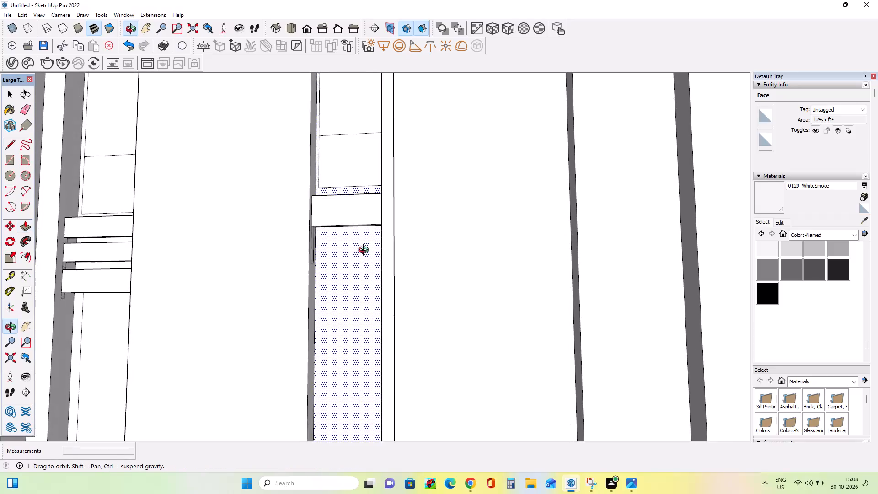
{"action": "middle_click_drag", "start_coordinate": [365, 251], "coordinate": [365, 231]}
{"action": "scroll", "coordinate": [354, 225], "scroll_direction": "up", "scroll_amount": 4}
{"action": "middle_click_drag", "start_coordinate": [419, 275], "coordinate": [335, 331]}
{"action": "scroll", "coordinate": [270, 270], "scroll_direction": "up", "scroll_amount": 4}
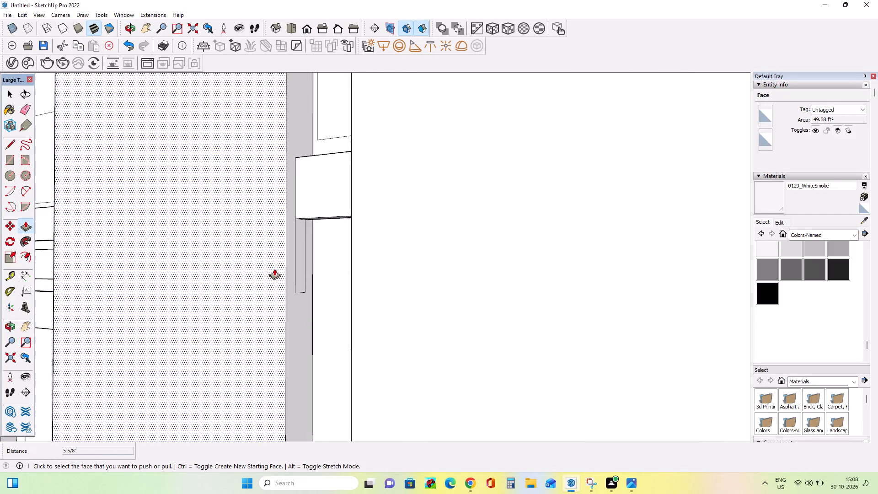
{"action": "left_click", "coordinate": [5, 156]}
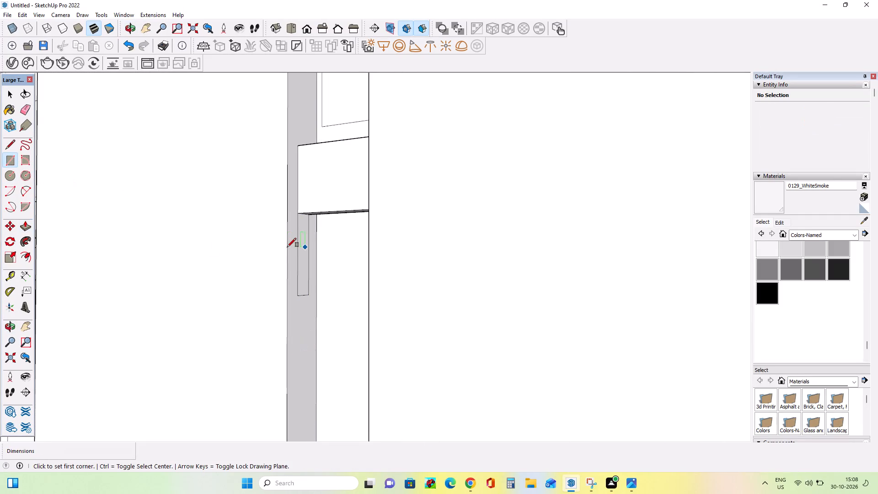
{"action": "left_click", "coordinate": [300, 240]}
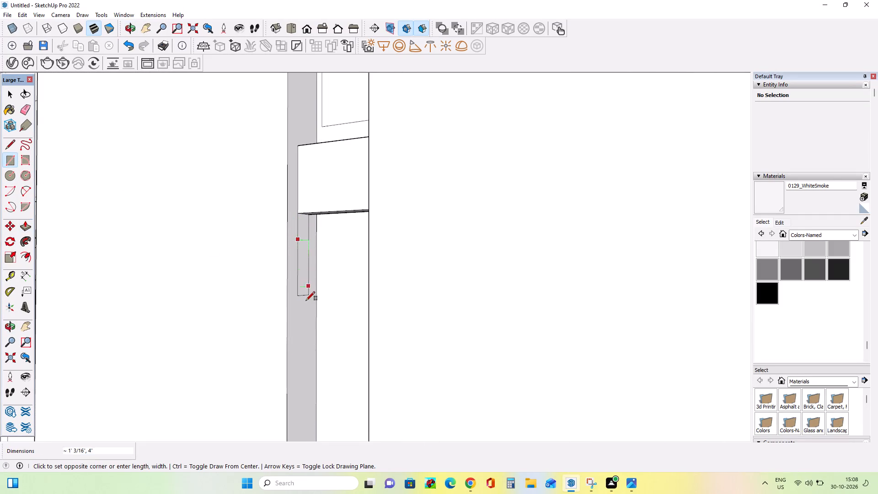
{"action": "left_click", "coordinate": [308, 326]}
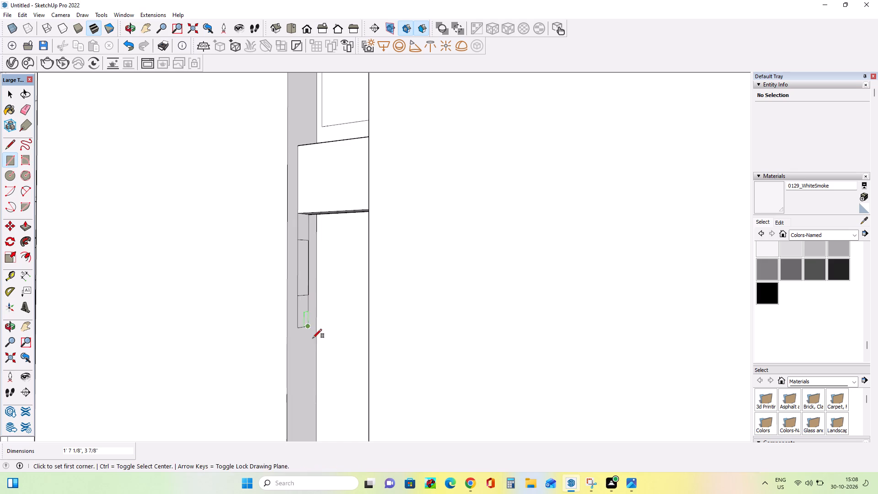
Erase the leftover line crossing the new rectangle so it becomes one continuous face.
{"action": "middle_click_drag", "start_coordinate": [321, 371], "coordinate": [327, 381]}
{"action": "scroll", "coordinate": [325, 307], "scroll_direction": "up", "scroll_amount": 4}
{"action": "middle_click_drag", "start_coordinate": [321, 308], "coordinate": [303, 338]}
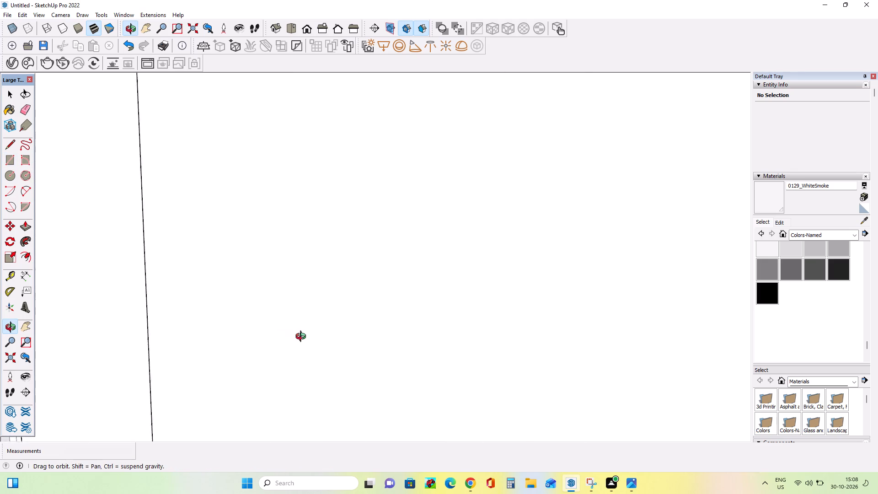
{"action": "middle_click_drag", "start_coordinate": [303, 338], "coordinate": [317, 346]}
{"action": "scroll", "coordinate": [301, 288], "scroll_direction": "up", "scroll_amount": 9}
{"action": "middle_click_drag", "start_coordinate": [310, 303], "coordinate": [301, 306]}
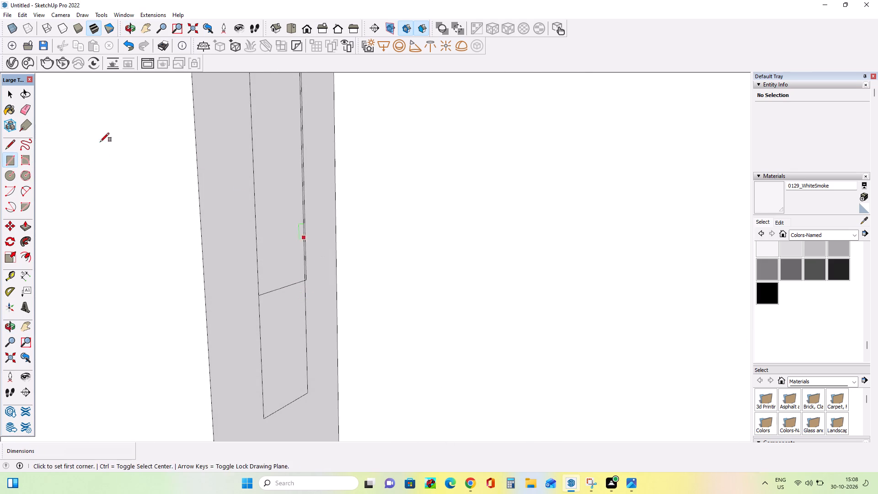
{"action": "left_click", "coordinate": [25, 111]}
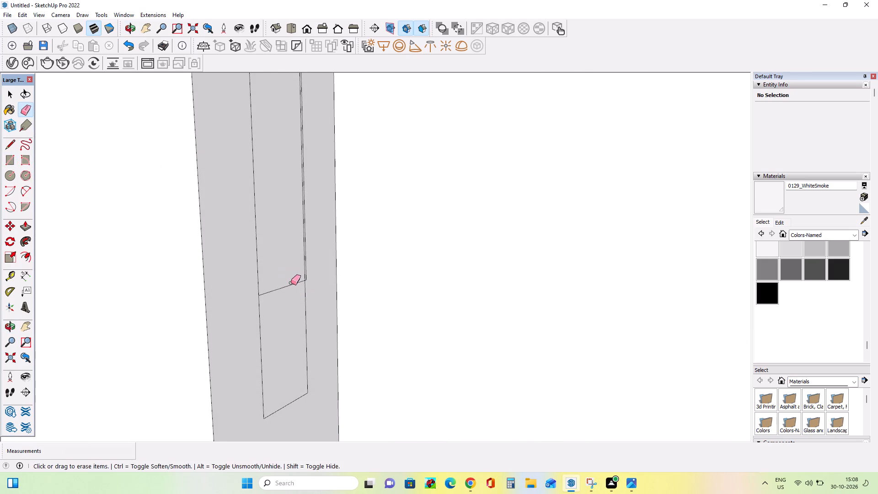
{"action": "left_click_drag", "start_coordinate": [291, 283], "coordinate": [291, 293]}
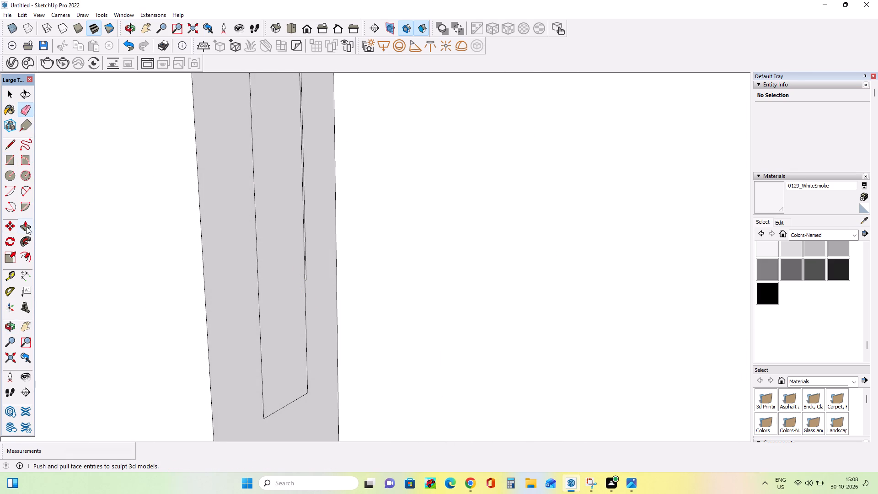
Extrude the merged face 3 13/16", and another 2' 1 15/16", as a second bar into the recess.
{"action": "left_click", "coordinate": [26, 226]}
{"action": "left_click_drag", "start_coordinate": [282, 312], "coordinate": [338, 323]}
{"action": "scroll", "coordinate": [338, 324], "scroll_direction": "down", "scroll_amount": 9}
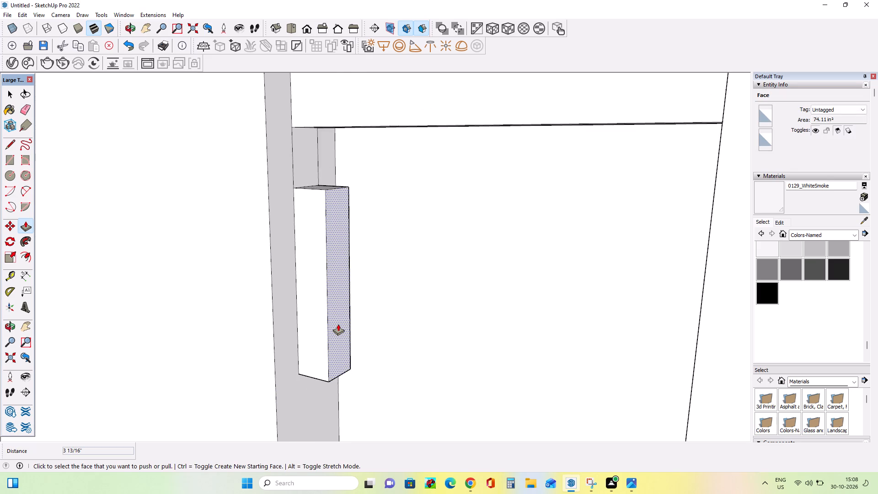
{"action": "scroll", "coordinate": [338, 324], "scroll_direction": "down", "scroll_amount": 4}
{"action": "left_click_drag", "start_coordinate": [338, 324], "coordinate": [471, 373]}
{"action": "middle_click_drag", "start_coordinate": [324, 326], "coordinate": [427, 309]}
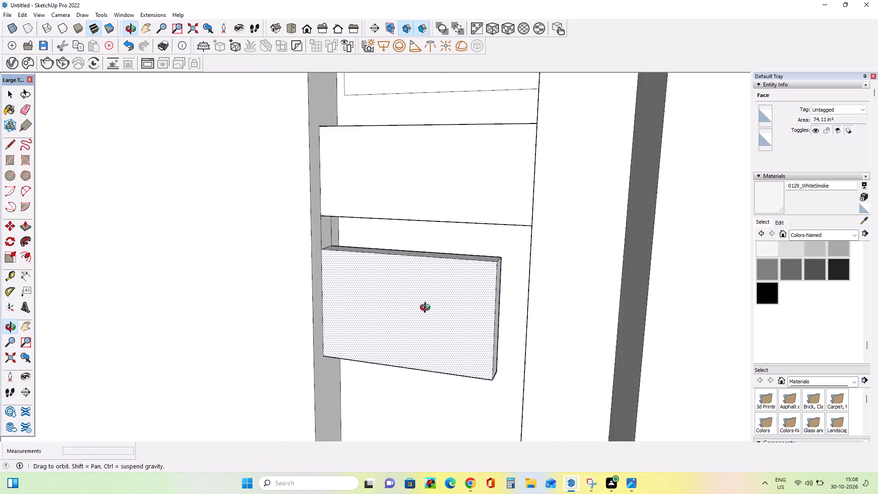
{"action": "middle_click_drag", "start_coordinate": [427, 309], "coordinate": [464, 291]}
Extend the second bar's end face by 5 1/16" and a further 3/8" to reach the recess's opposite wall.
{"action": "scroll", "coordinate": [573, 310], "scroll_direction": "up", "scroll_amount": 3}
{"action": "middle_click_drag", "start_coordinate": [572, 320], "coordinate": [472, 354]}
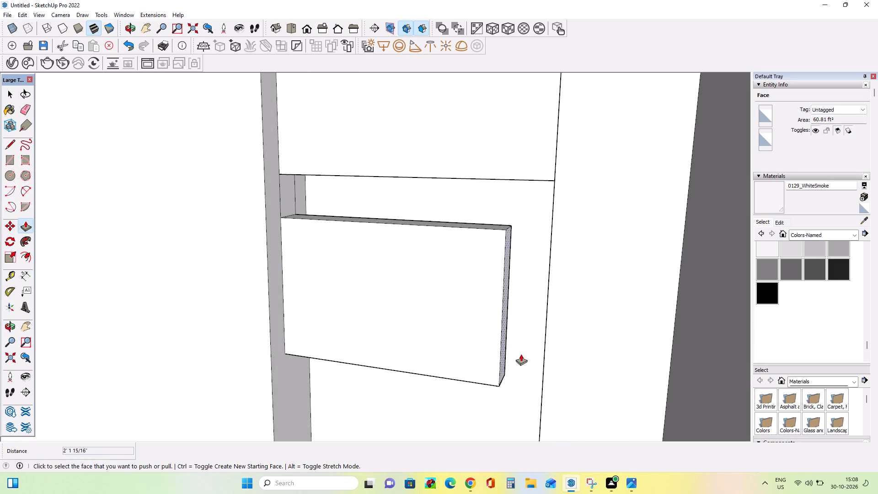
{"action": "scroll", "coordinate": [521, 354], "scroll_direction": "up", "scroll_amount": 4}
{"action": "left_click_drag", "start_coordinate": [496, 357], "coordinate": [560, 370]}
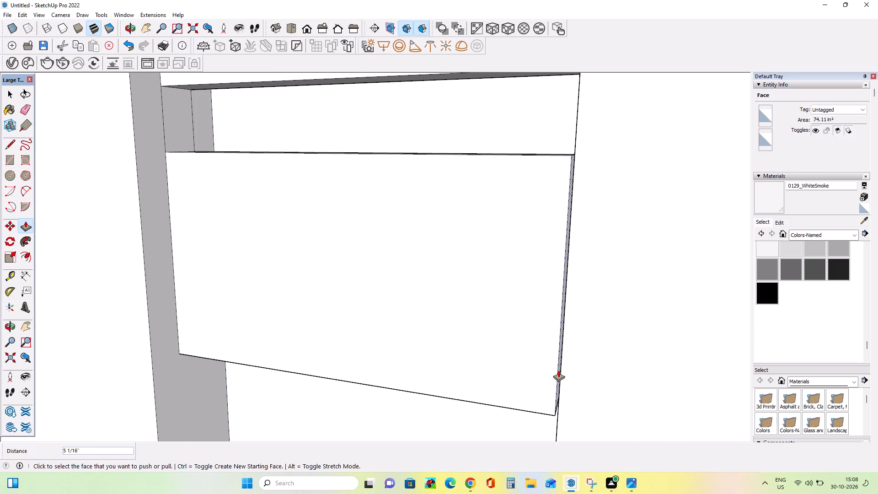
{"action": "scroll", "coordinate": [561, 366], "scroll_direction": "up", "scroll_amount": 7}
{"action": "left_click_drag", "start_coordinate": [559, 376], "coordinate": [561, 377]}
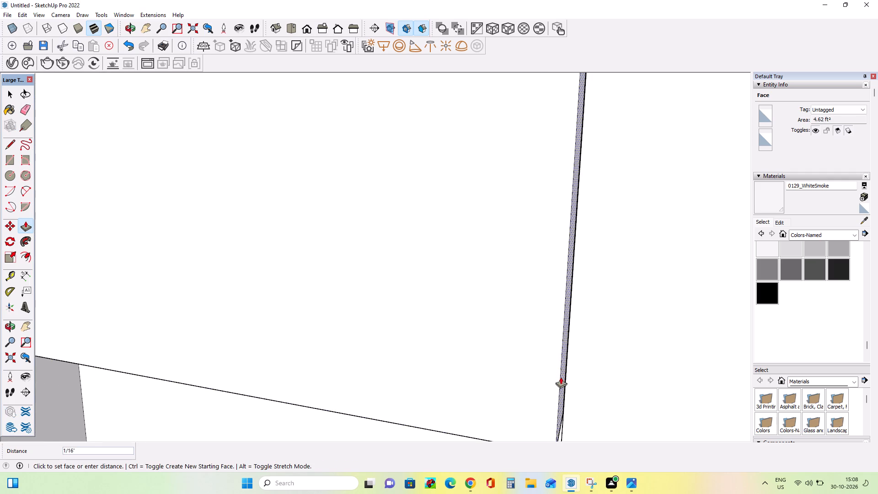
{"action": "left_click_drag", "start_coordinate": [561, 377], "coordinate": [568, 380]}
{"action": "scroll", "coordinate": [457, 302], "scroll_direction": "down", "scroll_amount": 17}
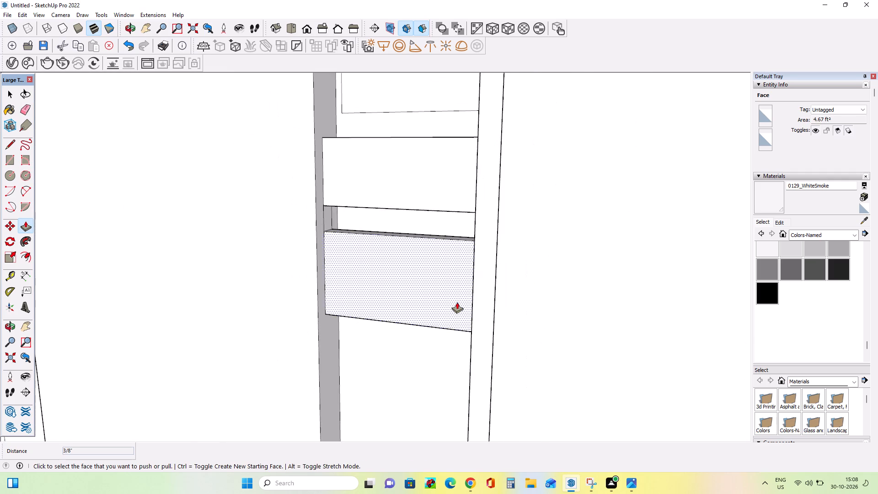
Push the second bar's underside up 7 1/16" to make the bar shallower.
{"action": "scroll", "coordinate": [456, 302], "scroll_direction": "down", "scroll_amount": 4}
{"action": "middle_click_drag", "start_coordinate": [391, 297], "coordinate": [440, 260]}
{"action": "scroll", "coordinate": [440, 260], "scroll_direction": "down", "scroll_amount": 6}
{"action": "middle_click_drag", "start_coordinate": [440, 271], "coordinate": [470, 227]}
{"action": "scroll", "coordinate": [446, 298], "scroll_direction": "up", "scroll_amount": 4}
{"action": "middle_click_drag", "start_coordinate": [448, 290], "coordinate": [432, 247]}
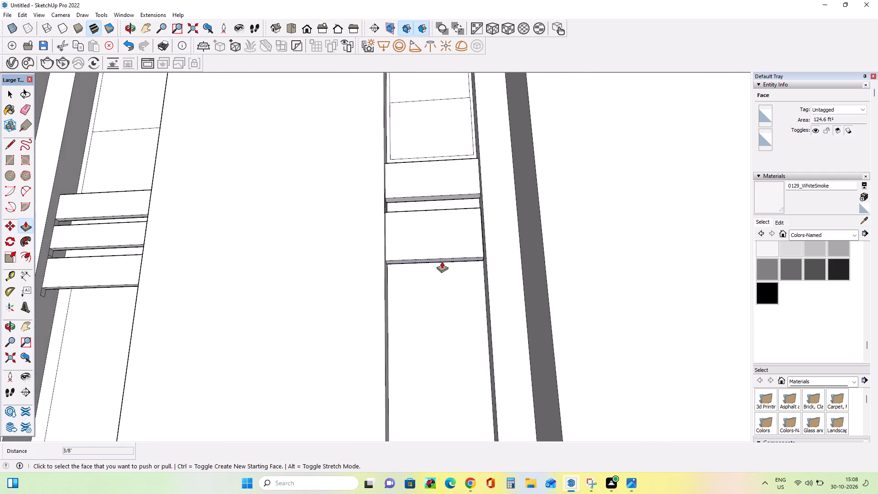
{"action": "scroll", "coordinate": [442, 261], "scroll_direction": "up", "scroll_amount": 4}
{"action": "middle_click_drag", "start_coordinate": [455, 286], "coordinate": [420, 217]}
{"action": "left_click_drag", "start_coordinate": [423, 231], "coordinate": [425, 217]}
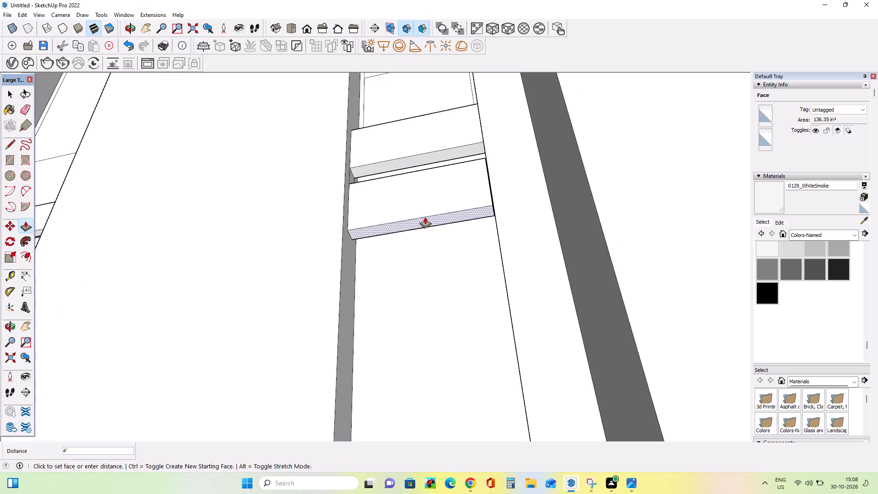
{"action": "left_click_drag", "start_coordinate": [425, 217], "coordinate": [428, 208]}
Push the upper bar's top face down 2 1/8", widening the gap below the window outline.
{"action": "scroll", "coordinate": [384, 223], "scroll_direction": "down", "scroll_amount": 9}
{"action": "middle_click_drag", "start_coordinate": [412, 231], "coordinate": [434, 360]}
{"action": "scroll", "coordinate": [407, 258], "scroll_direction": "up", "scroll_amount": 2}
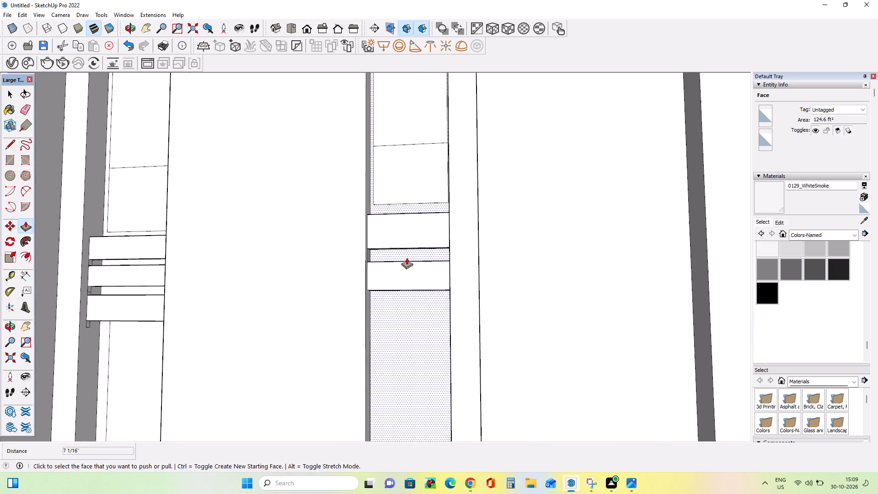
{"action": "scroll", "coordinate": [407, 258], "scroll_direction": "up", "scroll_amount": 2}
{"action": "middle_click_drag", "start_coordinate": [414, 252], "coordinate": [413, 352]}
{"action": "scroll", "coordinate": [397, 237], "scroll_direction": "up", "scroll_amount": 4}
{"action": "middle_click_drag", "start_coordinate": [401, 247], "coordinate": [402, 266]}
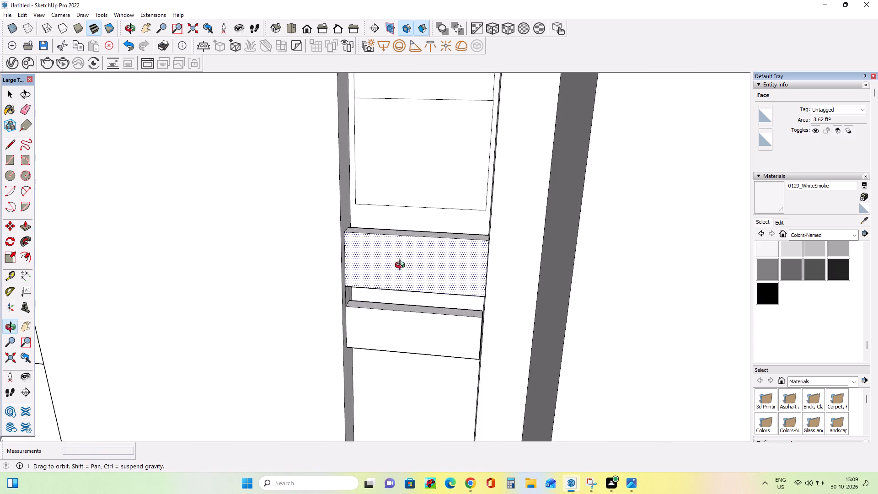
{"action": "middle_click_drag", "start_coordinate": [402, 266], "coordinate": [402, 302]}
{"action": "left_click_drag", "start_coordinate": [421, 245], "coordinate": [421, 252]}
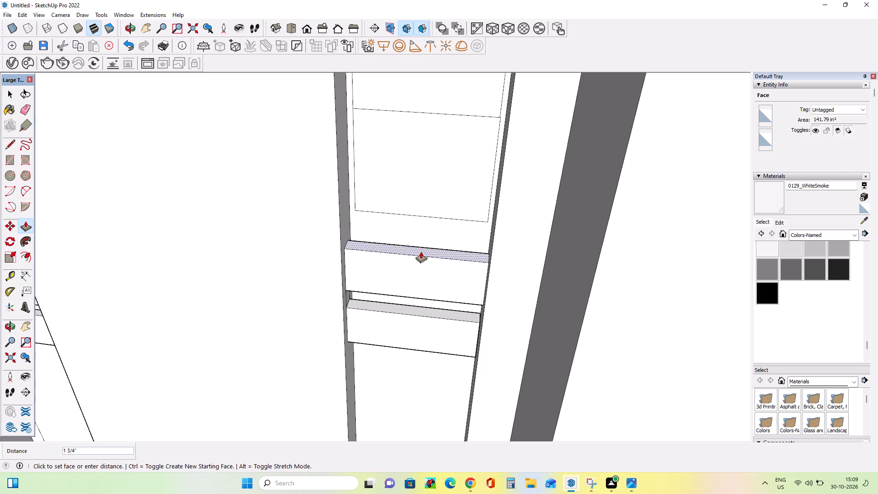
{"action": "left_click_drag", "start_coordinate": [421, 252], "coordinate": [421, 252]}
Draw a tall, narrow rectangle about 3 5/8" wide on the recess's side wall, just below the second bar.
{"action": "middle_click_drag", "start_coordinate": [400, 294], "coordinate": [414, 196]}
{"action": "scroll", "coordinate": [414, 196], "scroll_direction": "down", "scroll_amount": 13}
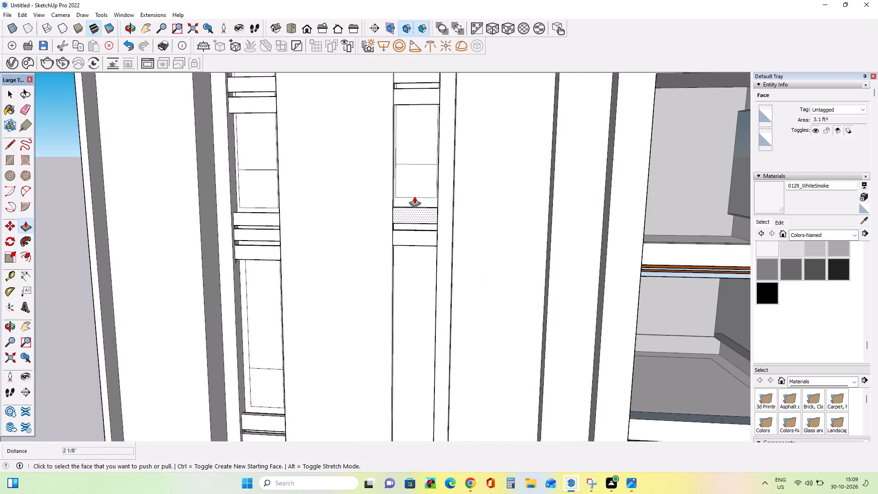
{"action": "middle_click_drag", "start_coordinate": [441, 280], "coordinate": [452, 225]}
{"action": "scroll", "coordinate": [409, 246], "scroll_direction": "up", "scroll_amount": 9}
{"action": "middle_click_drag", "start_coordinate": [431, 273], "coordinate": [412, 277]}
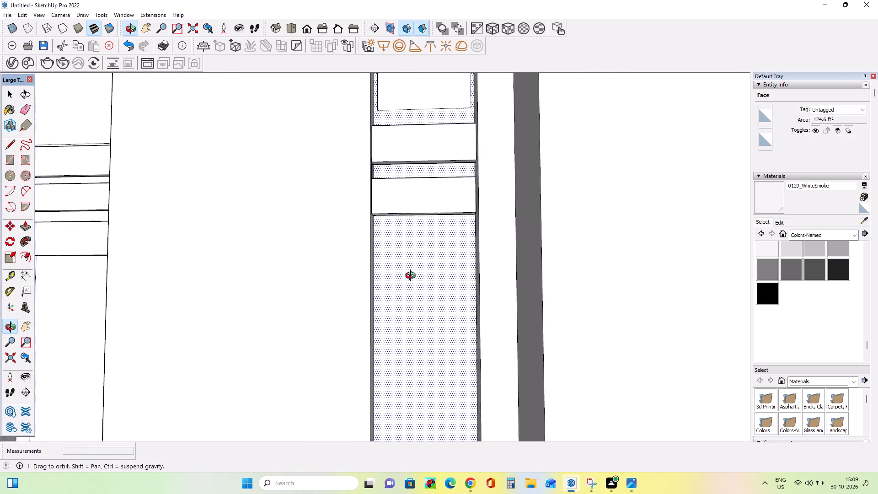
{"action": "middle_click_drag", "start_coordinate": [412, 277], "coordinate": [374, 282]}
{"action": "scroll", "coordinate": [355, 261], "scroll_direction": "up", "scroll_amount": 2}
{"action": "middle_click_drag", "start_coordinate": [400, 262], "coordinate": [370, 261]}
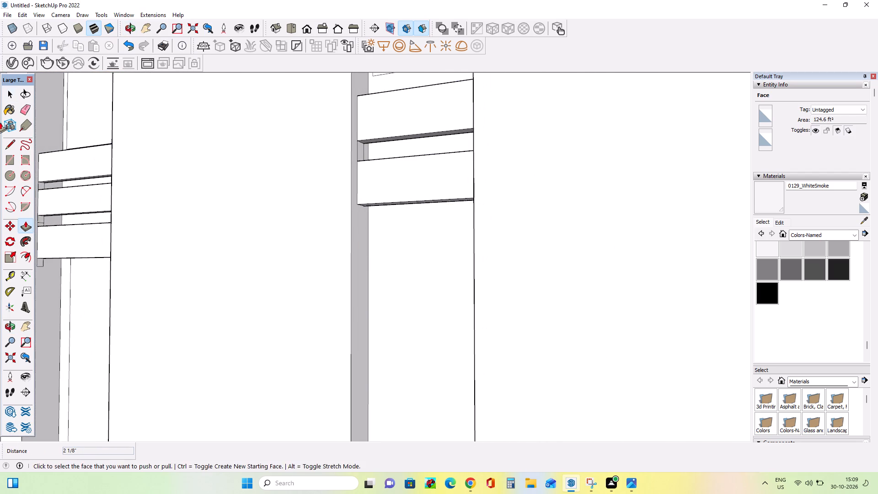
{"action": "left_click", "coordinate": [11, 161]}
{"action": "middle_click_drag", "start_coordinate": [354, 259], "coordinate": [299, 266]}
{"action": "scroll", "coordinate": [343, 222], "scroll_direction": "up", "scroll_amount": 2}
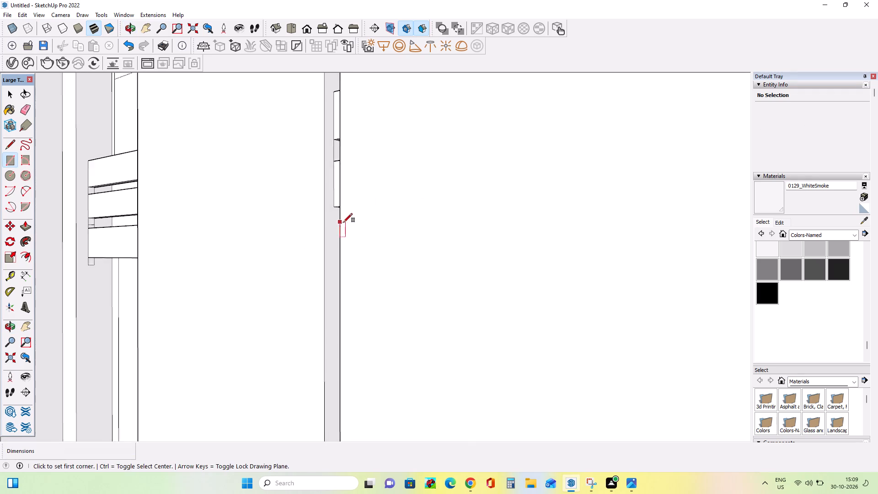
{"action": "scroll", "coordinate": [343, 222], "scroll_direction": "up", "scroll_amount": 1}
{"action": "middle_click_drag", "start_coordinate": [296, 251], "coordinate": [355, 268]}
{"action": "scroll", "coordinate": [375, 260], "scroll_direction": "up", "scroll_amount": 6}
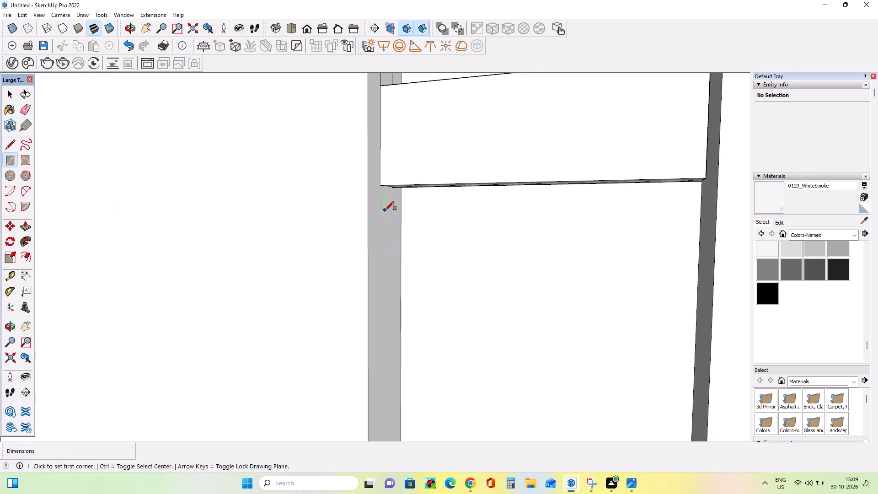
{"action": "left_click", "coordinate": [385, 207]}
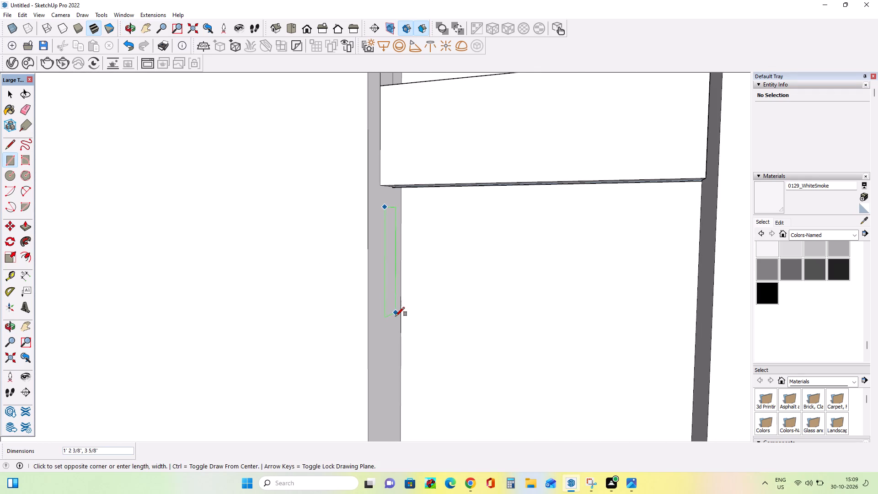
{"action": "left_click", "coordinate": [396, 322]}
{"action": "middle_click_drag", "start_coordinate": [408, 357], "coordinate": [409, 361]}
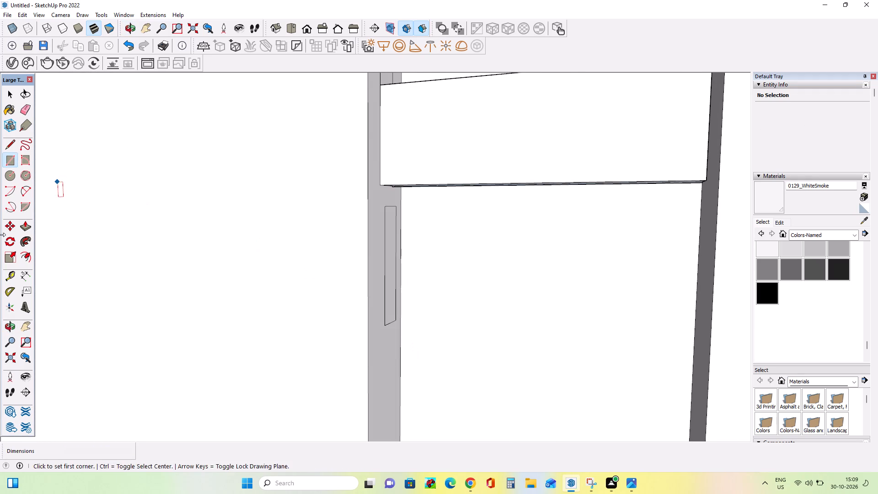
Extrude the new rectangle 3' 5/8" across the recess as the third bar of the group.
{"action": "left_click", "coordinate": [24, 228]}
{"action": "left_click_drag", "start_coordinate": [388, 302], "coordinate": [467, 305]}
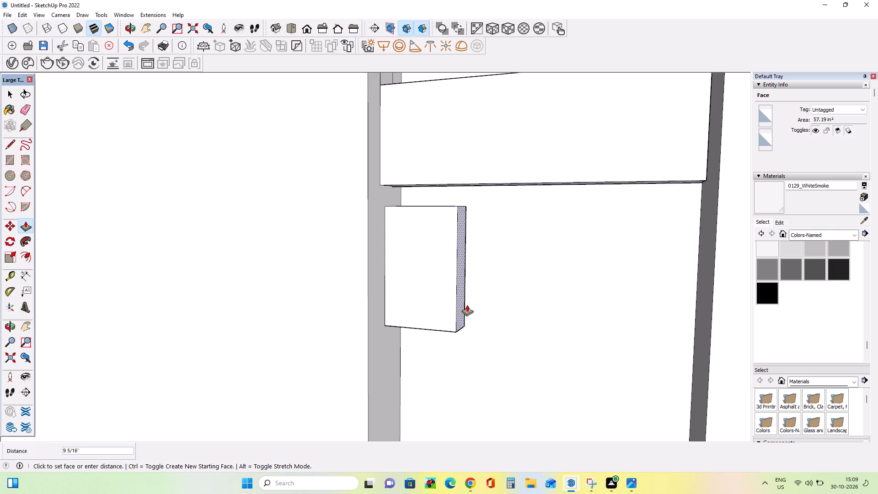
{"action": "left_click_drag", "start_coordinate": [467, 305], "coordinate": [562, 341]}
{"action": "scroll", "coordinate": [467, 305], "scroll_direction": "down", "scroll_amount": 9}
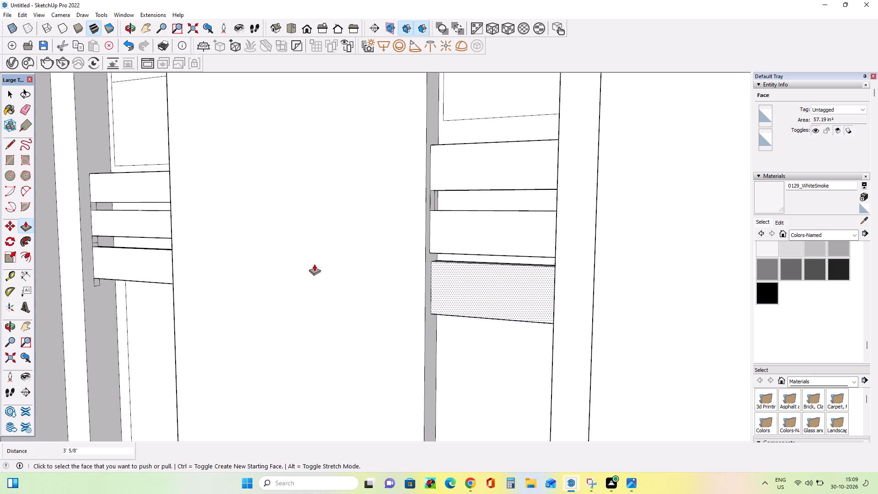
{"action": "scroll", "coordinate": [314, 263], "scroll_direction": "down", "scroll_amount": 7}
Draw a shallow rectangle about 2' 8 1/4" wide directly below the window outline, above the second bar group in the right recess.
{"action": "middle_click_drag", "start_coordinate": [376, 273], "coordinate": [506, 238]}
{"action": "scroll", "coordinate": [419, 249], "scroll_direction": "up", "scroll_amount": 3}
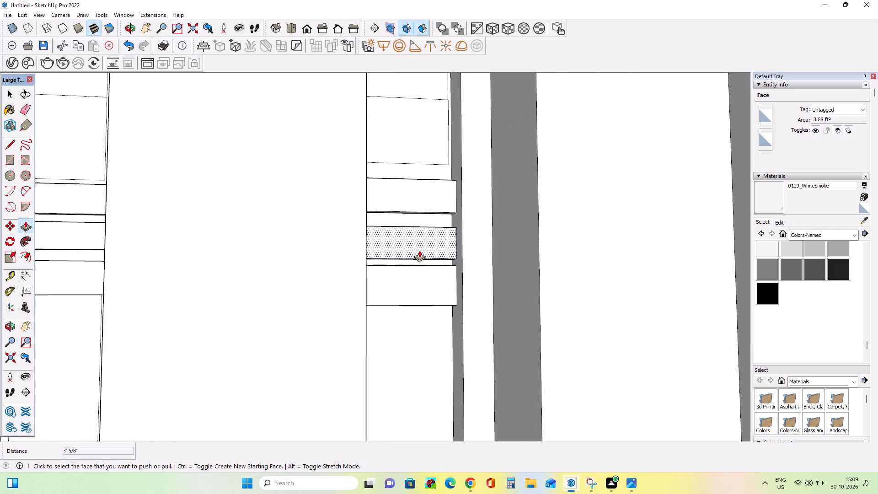
{"action": "scroll", "coordinate": [419, 250], "scroll_direction": "up", "scroll_amount": 2}
{"action": "scroll", "coordinate": [355, 242], "scroll_direction": "down", "scroll_amount": 11}
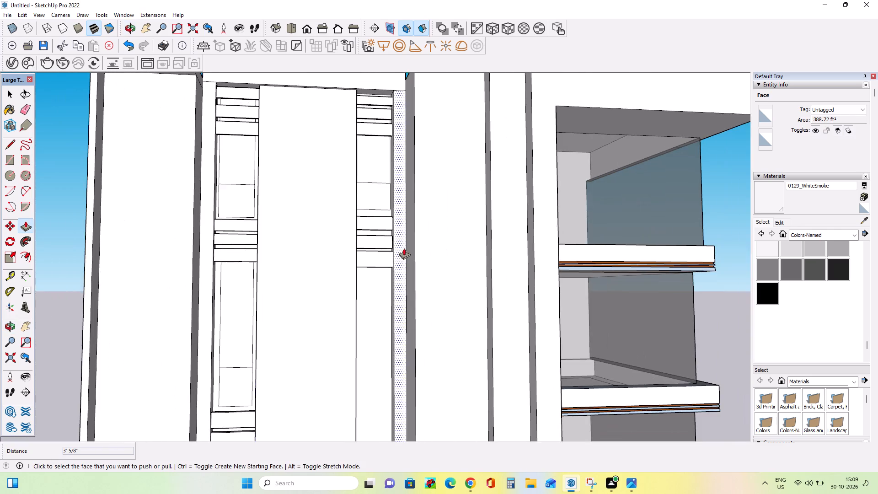
{"action": "middle_click_drag", "start_coordinate": [399, 248], "coordinate": [339, 274]}
{"action": "scroll", "coordinate": [362, 201], "scroll_direction": "up", "scroll_amount": 4}
{"action": "middle_click_drag", "start_coordinate": [363, 201], "coordinate": [367, 218]}
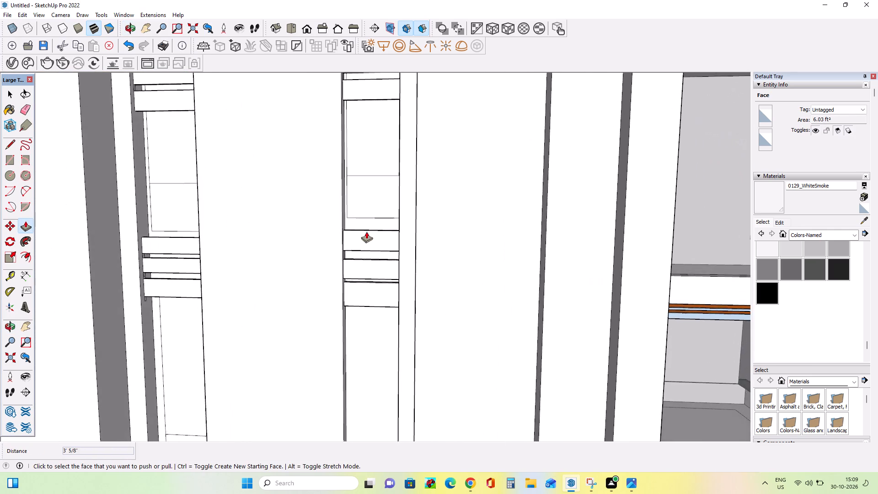
{"action": "scroll", "coordinate": [366, 231], "scroll_direction": "up", "scroll_amount": 4}
{"action": "middle_click_drag", "start_coordinate": [365, 223], "coordinate": [389, 226]}
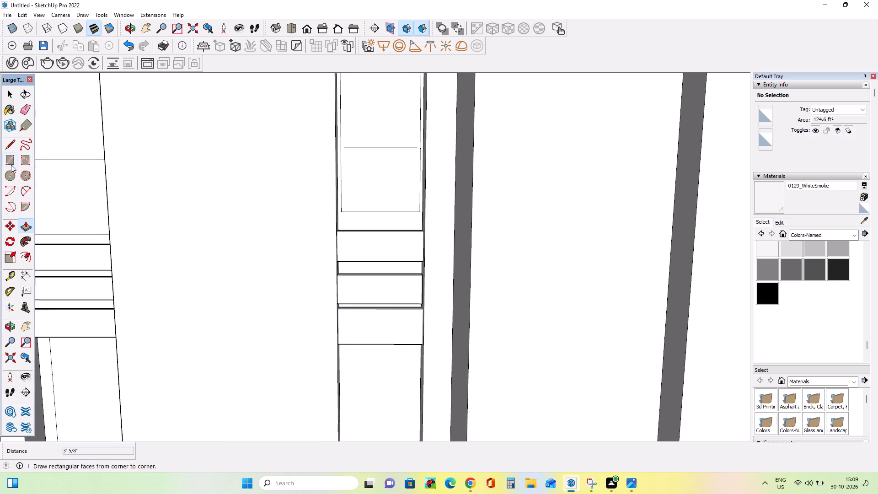
{"action": "left_click", "coordinate": [10, 161]}
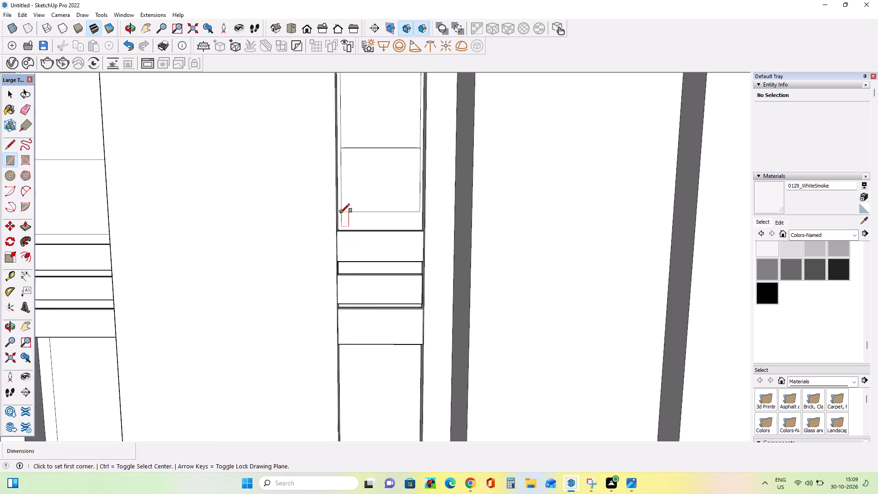
{"action": "left_click", "coordinate": [342, 213]}
{"action": "left_click", "coordinate": [420, 214]}
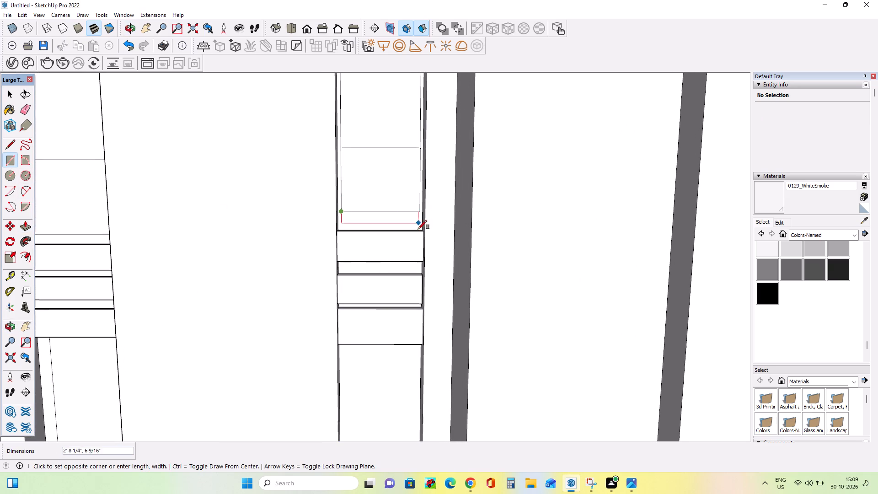
{"action": "left_click", "coordinate": [419, 225]}
Draw a rectangle about 2' 8 15/16" by 5 9/16" over the shallow one, spanning the window outline's full width.
{"action": "middle_click_drag", "start_coordinate": [390, 227], "coordinate": [395, 237]}
{"action": "scroll", "coordinate": [394, 227], "scroll_direction": "up", "scroll_amount": 7}
{"action": "scroll", "coordinate": [436, 209], "scroll_direction": "up", "scroll_amount": 6}
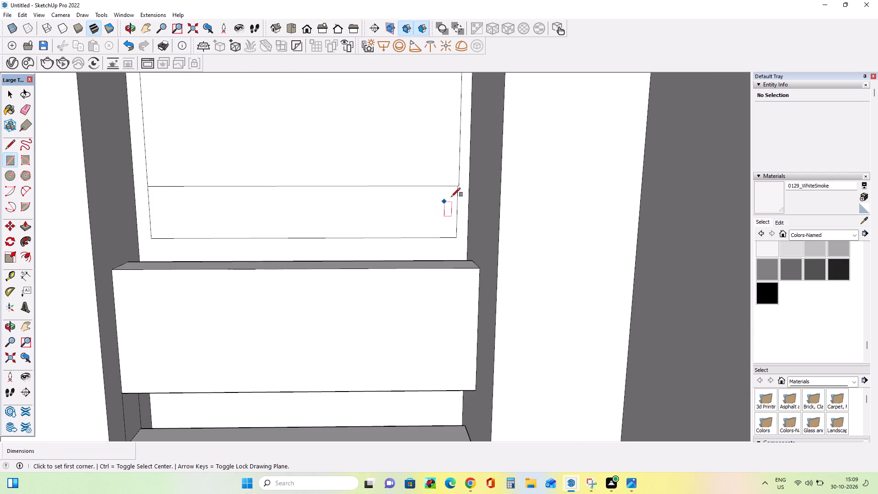
{"action": "left_click", "coordinate": [461, 186]}
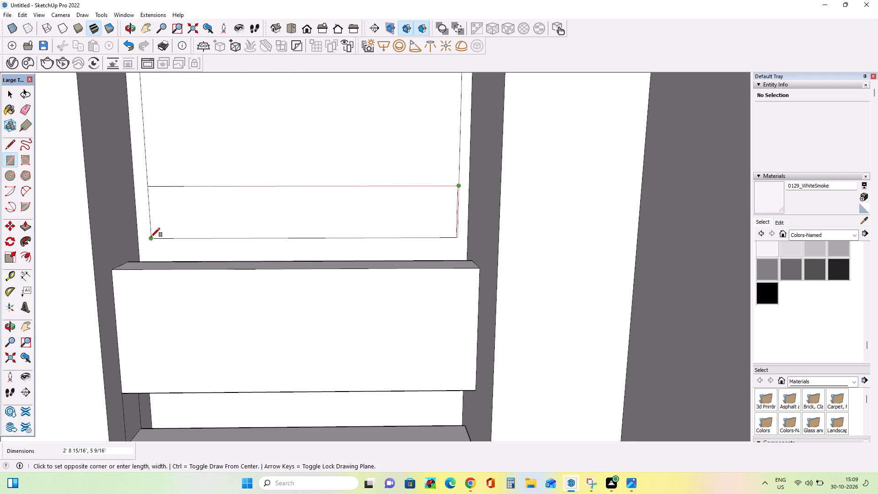
{"action": "left_click", "coordinate": [151, 237]}
Erase the extra inner vertical edge at the end of the shallow rectangle below the window outline.
{"action": "middle_click", "coordinate": [249, 252]}
{"action": "scroll", "coordinate": [0, 145], "scroll_direction": "up", "scroll_amount": 2}
{"action": "scroll", "coordinate": [22, 105], "scroll_direction": "up", "scroll_amount": 2}
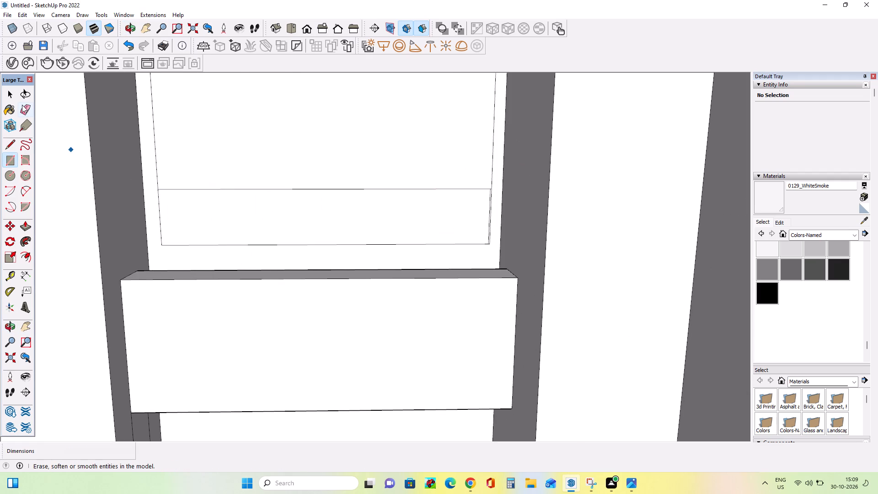
{"action": "scroll", "coordinate": [22, 105], "scroll_direction": "up", "scroll_amount": 1}
{"action": "left_click", "coordinate": [22, 105]}
{"action": "scroll", "coordinate": [561, 276], "scroll_direction": "up", "scroll_amount": 3}
{"action": "scroll", "coordinate": [442, 221], "scroll_direction": "up", "scroll_amount": 9}
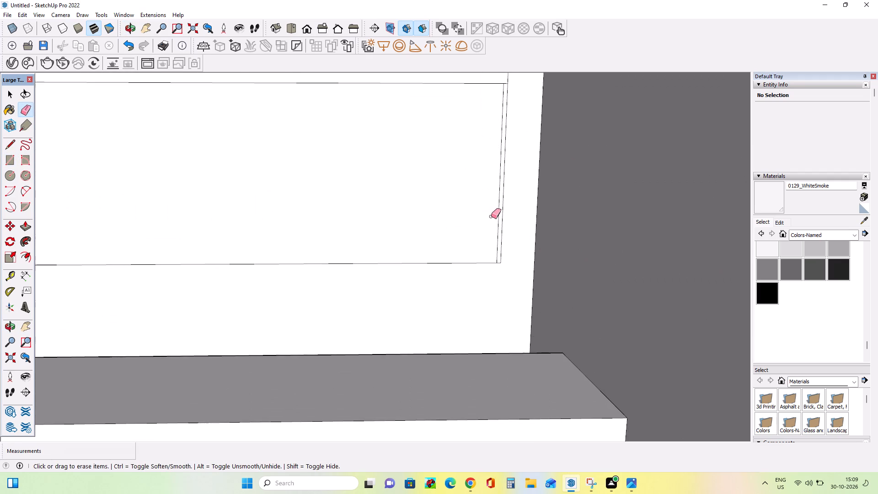
{"action": "left_click", "coordinate": [499, 221]}
Push the third bar's underside up slightly to make the bar shallower.
{"action": "scroll", "coordinate": [385, 259], "scroll_direction": "down", "scroll_amount": 11}
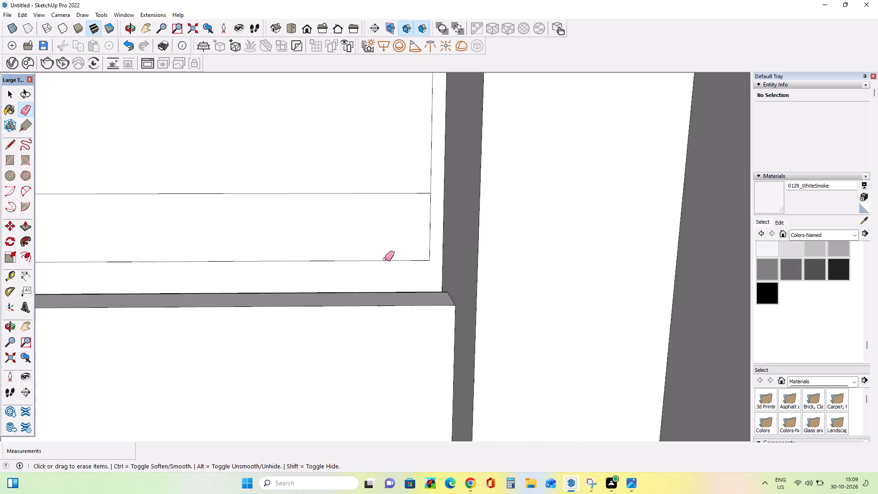
{"action": "scroll", "coordinate": [385, 259], "scroll_direction": "down", "scroll_amount": 20}
{"action": "scroll", "coordinate": [385, 259], "scroll_direction": "down", "scroll_amount": 7}
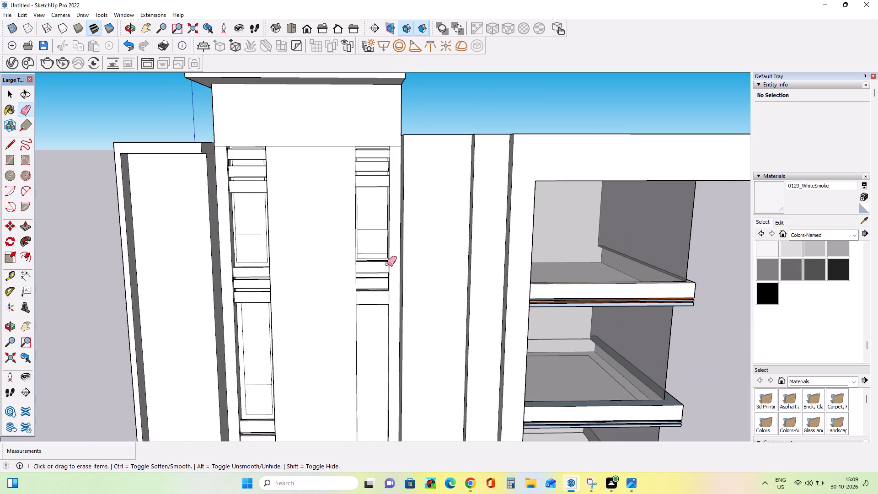
{"action": "middle_click_drag", "start_coordinate": [394, 269], "coordinate": [391, 240]}
{"action": "scroll", "coordinate": [391, 240], "scroll_direction": "up", "scroll_amount": 3}
{"action": "scroll", "coordinate": [391, 242], "scroll_direction": "down", "scroll_amount": 7}
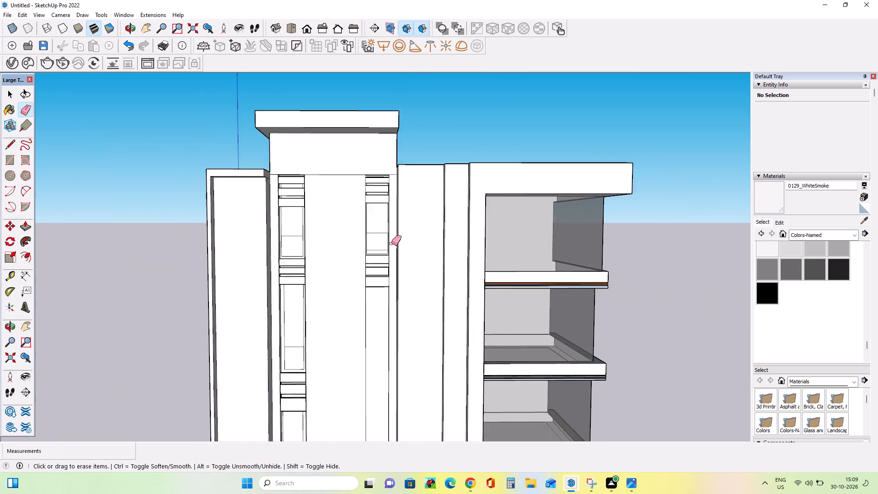
{"action": "scroll", "coordinate": [391, 243], "scroll_direction": "down", "scroll_amount": 2}
{"action": "scroll", "coordinate": [393, 336], "scroll_direction": "up", "scroll_amount": 4}
{"action": "middle_click_drag", "start_coordinate": [404, 262], "coordinate": [391, 221]}
{"action": "scroll", "coordinate": [355, 245], "scroll_direction": "up", "scroll_amount": 4}
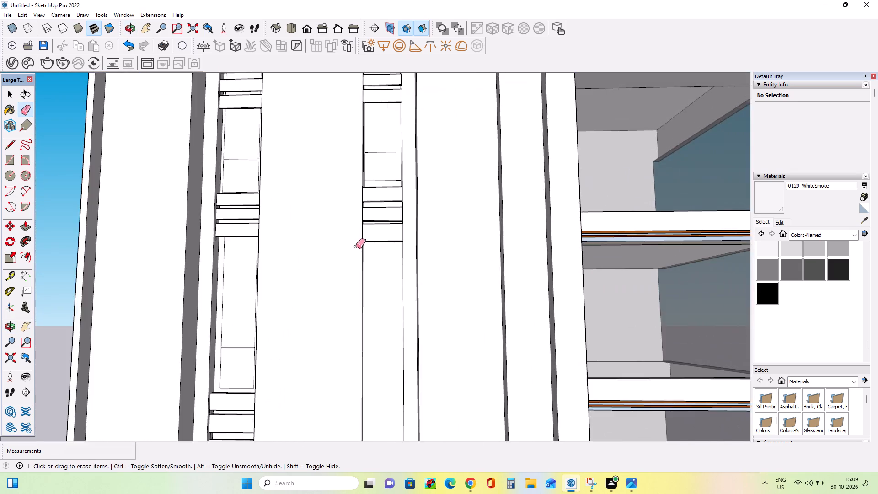
{"action": "scroll", "coordinate": [356, 247], "scroll_direction": "up", "scroll_amount": 3}
{"action": "middle_click_drag", "start_coordinate": [391, 262], "coordinate": [407, 333]}
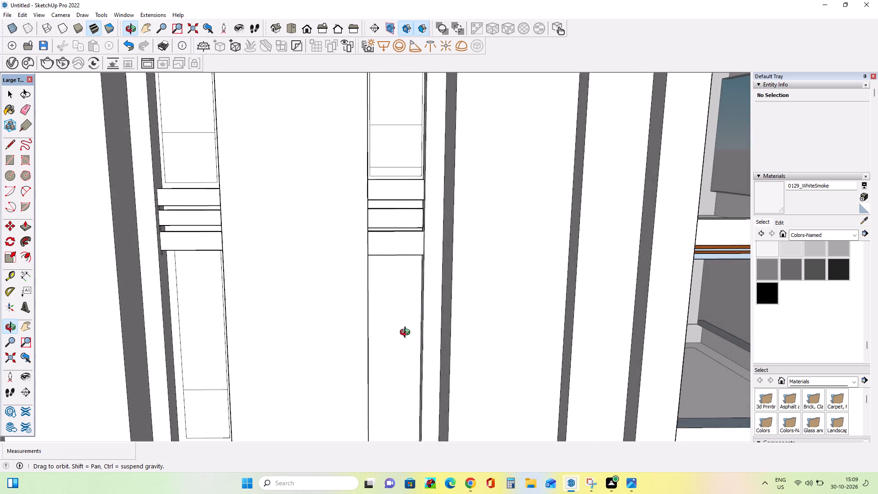
{"action": "middle_click_drag", "start_coordinate": [407, 333], "coordinate": [346, 339]}
{"action": "scroll", "coordinate": [393, 244], "scroll_direction": "up", "scroll_amount": 3}
{"action": "middle_click_drag", "start_coordinate": [379, 253], "coordinate": [379, 262]}
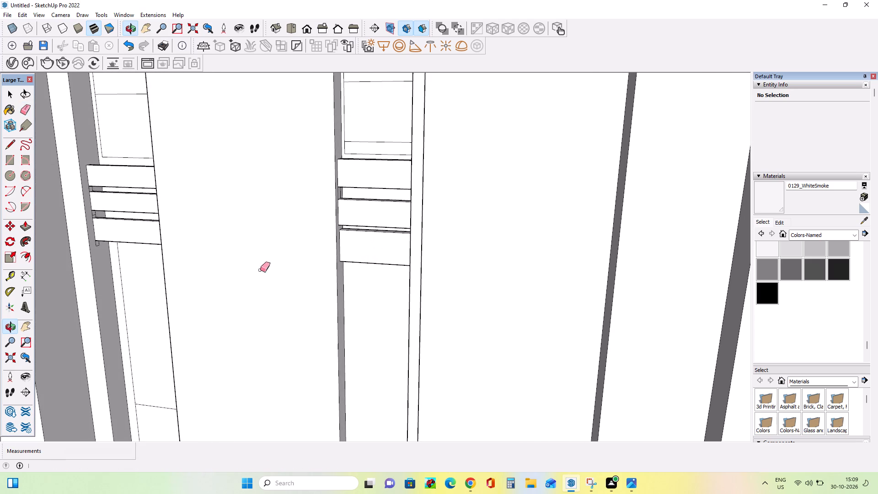
{"action": "left_click", "coordinate": [29, 228]}
{"action": "middle_click_drag", "start_coordinate": [396, 365], "coordinate": [449, 205]}
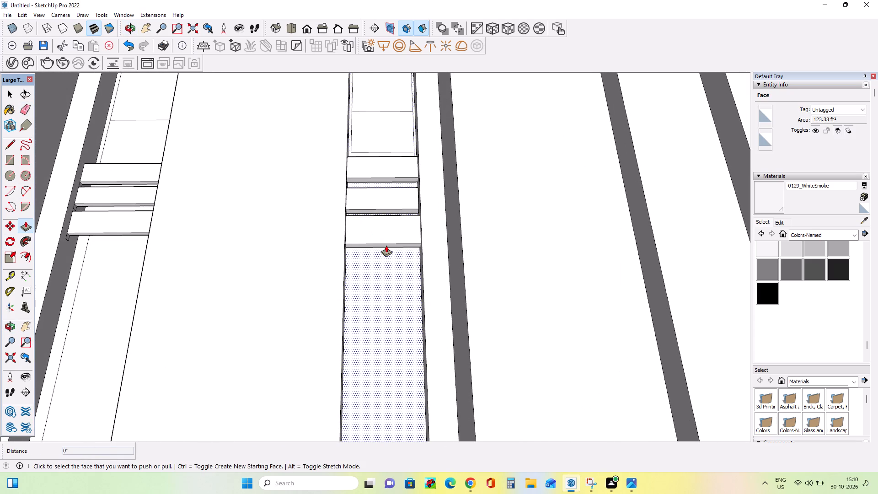
{"action": "left_click_drag", "start_coordinate": [386, 245], "coordinate": [387, 234]}
Push the second bar's underside up 1 9/16", widening the gap above the third bar.
{"action": "middle_click_drag", "start_coordinate": [380, 284], "coordinate": [337, 411]}
{"action": "scroll", "coordinate": [360, 220], "scroll_direction": "up", "scroll_amount": 4}
{"action": "middle_click_drag", "start_coordinate": [368, 256], "coordinate": [395, 190]}
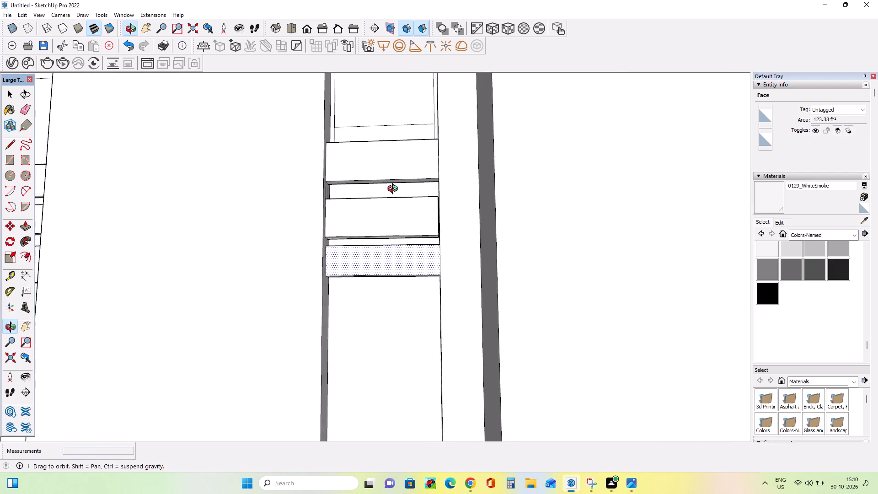
{"action": "middle_click_drag", "start_coordinate": [395, 190], "coordinate": [379, 318]}
{"action": "middle_click_drag", "start_coordinate": [369, 267], "coordinate": [444, 124]}
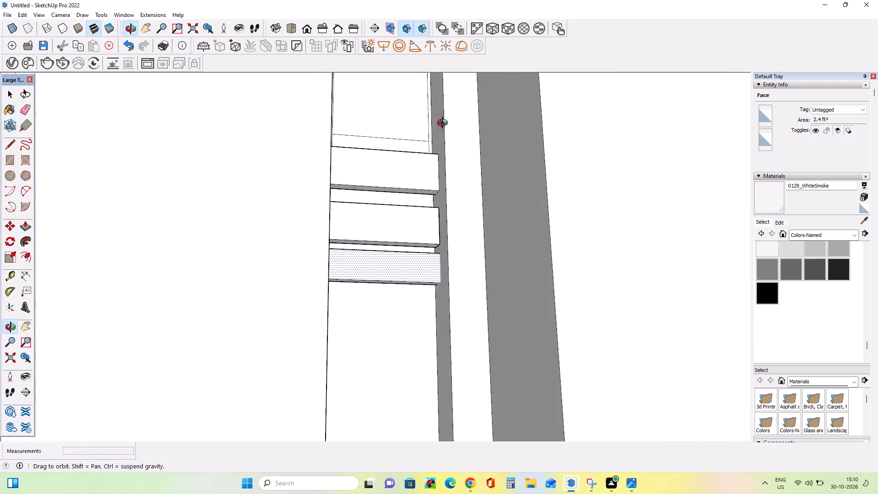
{"action": "middle_click_drag", "start_coordinate": [444, 124], "coordinate": [446, 123]}
{"action": "scroll", "coordinate": [393, 211], "scroll_direction": "up", "scroll_amount": 4}
{"action": "middle_click_drag", "start_coordinate": [402, 253], "coordinate": [394, 209]}
{"action": "left_click_drag", "start_coordinate": [402, 255], "coordinate": [403, 248]}
{"action": "middle_click_drag", "start_coordinate": [399, 262], "coordinate": [389, 292]}
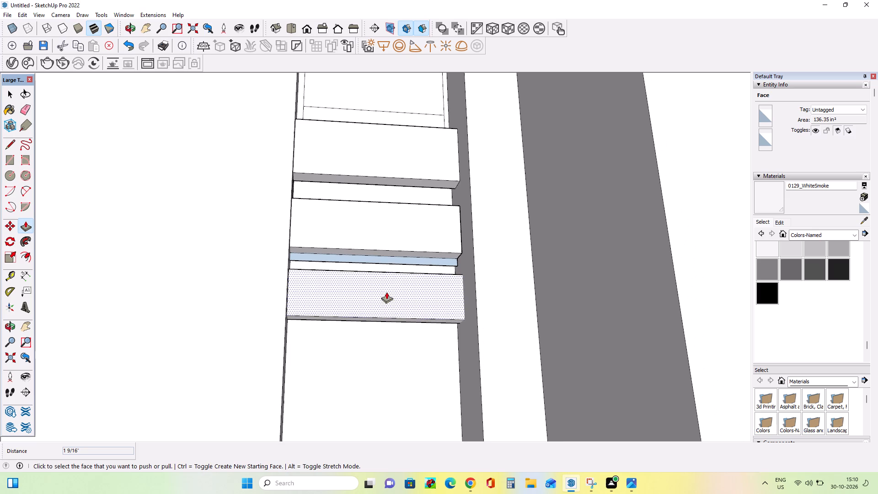
Erase the lower edge of the leftover blue strip beneath the second bar to remove that face.
{"action": "scroll", "coordinate": [393, 268], "scroll_direction": "up", "scroll_amount": 1}
{"action": "middle_click_drag", "start_coordinate": [393, 268], "coordinate": [362, 304]}
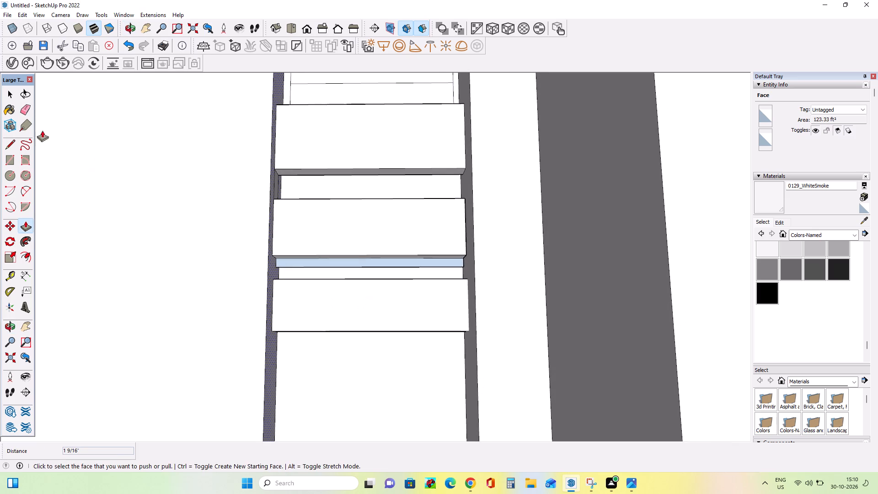
{"action": "left_click", "coordinate": [25, 109]}
{"action": "scroll", "coordinate": [351, 281], "scroll_direction": "up", "scroll_amount": 4}
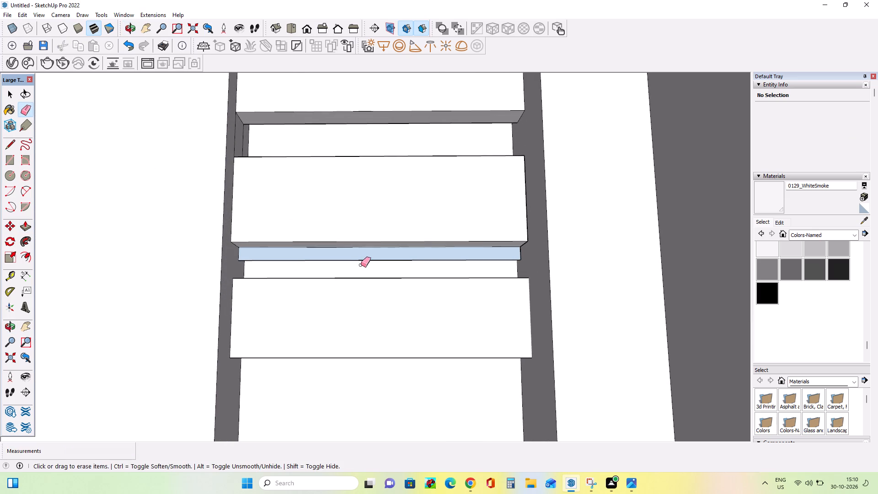
{"action": "left_click", "coordinate": [363, 263]}
{"action": "left_click", "coordinate": [364, 262]}
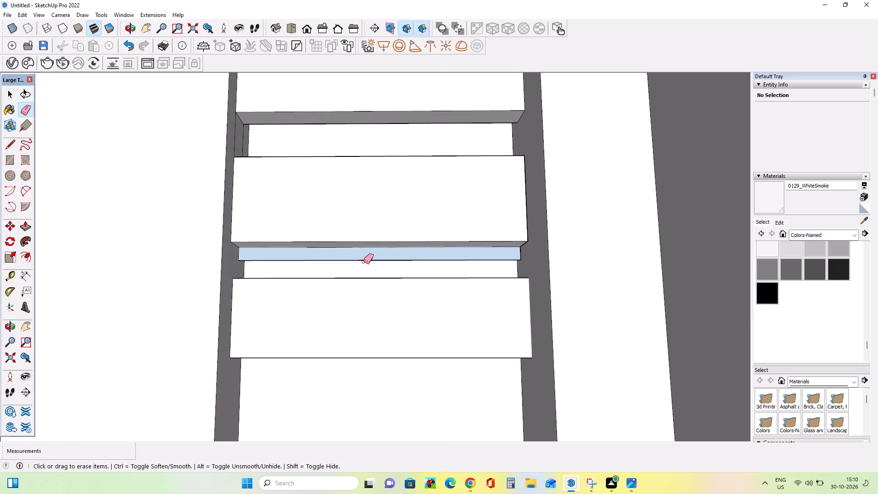
{"action": "left_click", "coordinate": [360, 261]}
Erase the two short leftover vertical edges on the recess's side walls beneath the second bar.
{"action": "middle_click_drag", "start_coordinate": [360, 262], "coordinate": [369, 281]}
{"action": "scroll", "coordinate": [510, 272], "scroll_direction": "up", "scroll_amount": 3}
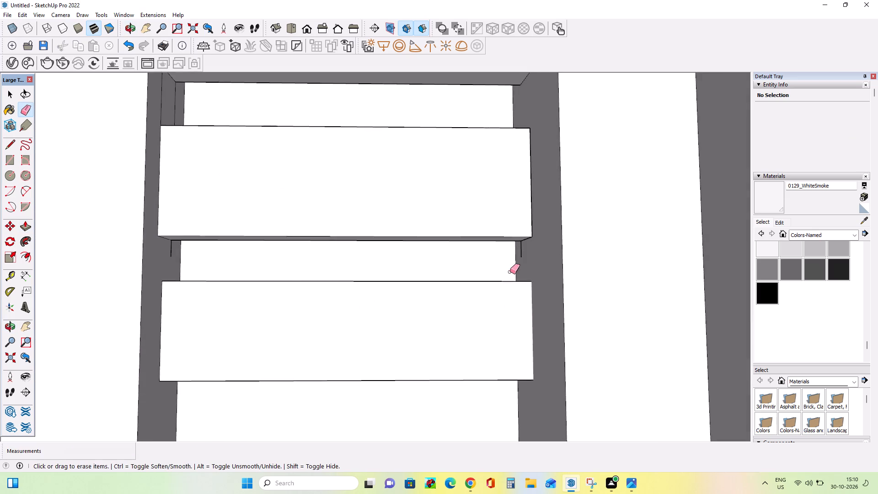
{"action": "scroll", "coordinate": [510, 272], "scroll_direction": "up", "scroll_amount": 4}
{"action": "left_click", "coordinate": [524, 239]}
{"action": "scroll", "coordinate": [460, 252], "scroll_direction": "down", "scroll_amount": 8}
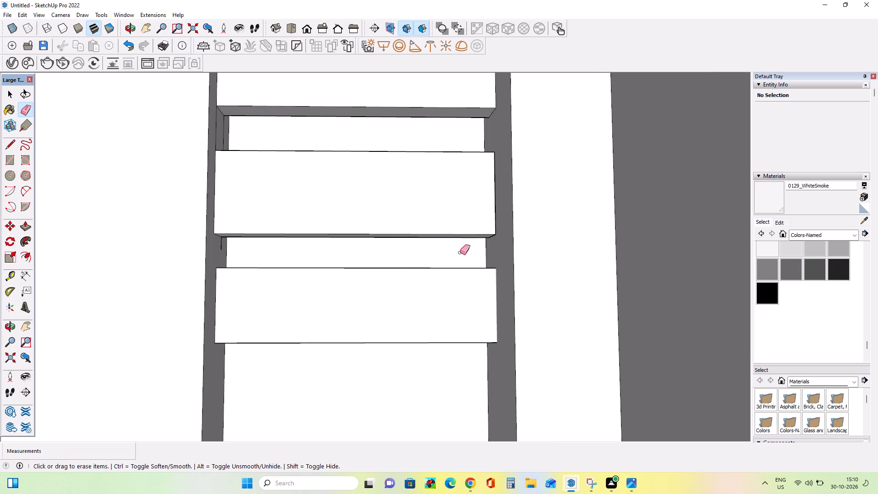
{"action": "middle_click_drag", "start_coordinate": [456, 261], "coordinate": [315, 297]}
{"action": "middle_click_drag", "start_coordinate": [249, 263], "coordinate": [421, 273]}
{"action": "scroll", "coordinate": [444, 275], "scroll_direction": "down", "scroll_amount": 3}
{"action": "scroll", "coordinate": [596, 289], "scroll_direction": "down", "scroll_amount": 4}
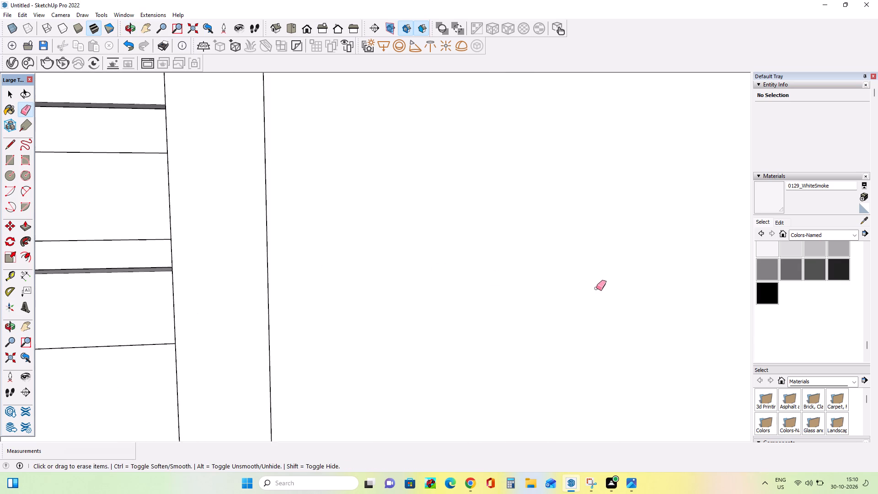
{"action": "scroll", "coordinate": [596, 288], "scroll_direction": "down", "scroll_amount": 6}
{"action": "middle_click_drag", "start_coordinate": [579, 286], "coordinate": [563, 306]}
{"action": "scroll", "coordinate": [110, 257], "scroll_direction": "up", "scroll_amount": 8}
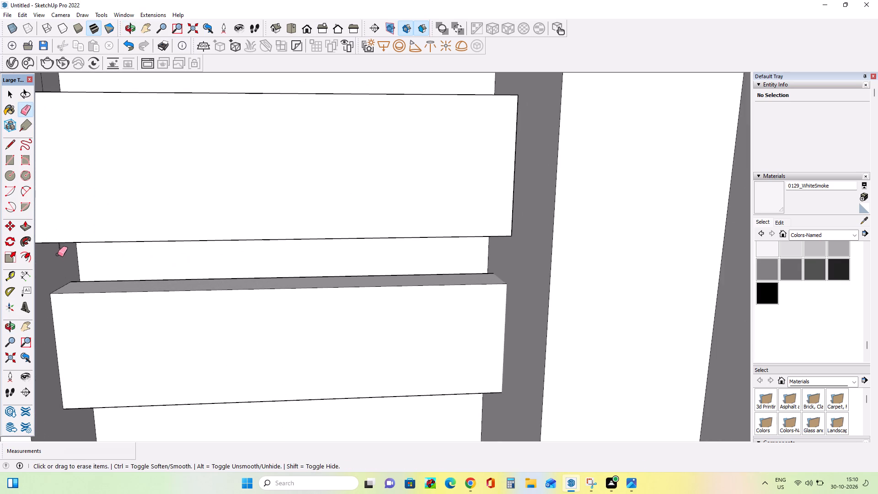
{"action": "left_click", "coordinate": [59, 251]}
Draw a window rectangle about 7' tall and 2' 7" wide beneath the second bar group in the tower's right recess.
{"action": "scroll", "coordinate": [97, 257], "scroll_direction": "down", "scroll_amount": 14}
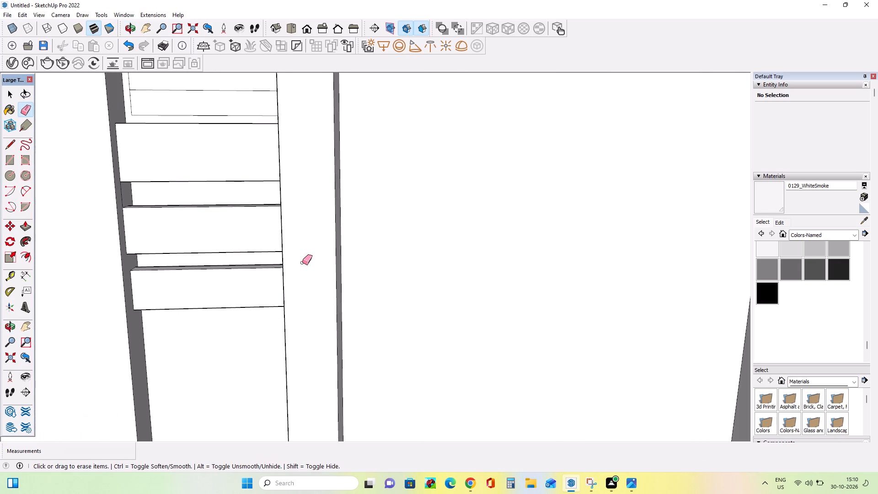
{"action": "scroll", "coordinate": [303, 262], "scroll_direction": "down", "scroll_amount": 9}
{"action": "scroll", "coordinate": [361, 248], "scroll_direction": "down", "scroll_amount": 9}
{"action": "middle_click_drag", "start_coordinate": [363, 322], "coordinate": [357, 311]}
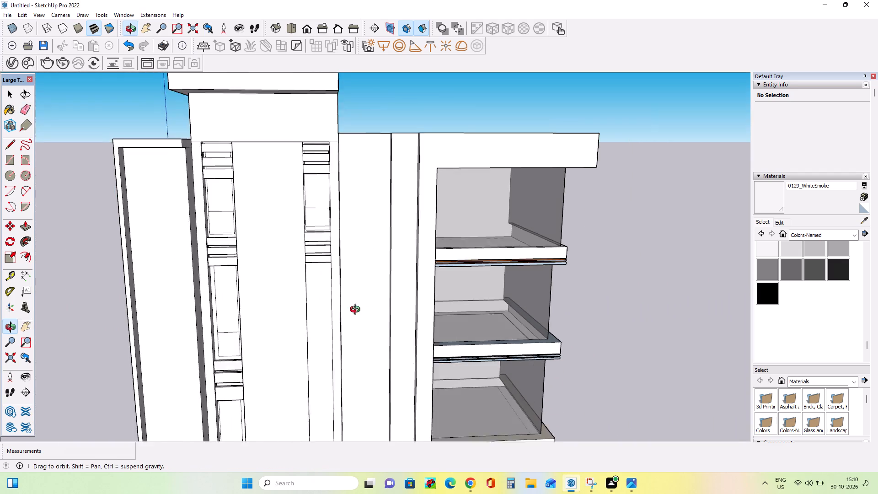
{"action": "middle_click_drag", "start_coordinate": [357, 311], "coordinate": [356, 279]}
{"action": "scroll", "coordinate": [356, 276], "scroll_direction": "down", "scroll_amount": 1}
{"action": "scroll", "coordinate": [319, 267], "scroll_direction": "up", "scroll_amount": 3}
{"action": "scroll", "coordinate": [318, 266], "scroll_direction": "down", "scroll_amount": 9}
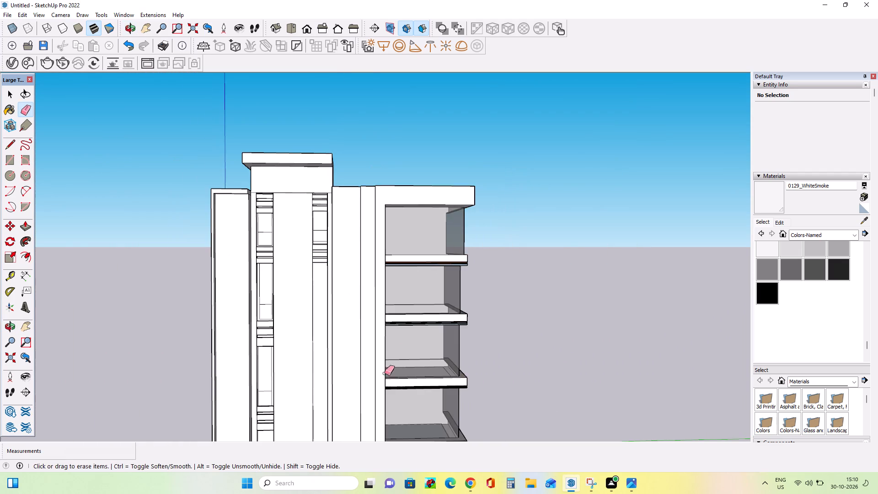
{"action": "scroll", "coordinate": [375, 375], "scroll_direction": "up", "scroll_amount": 4}
{"action": "middle_click_drag", "start_coordinate": [373, 371], "coordinate": [369, 364]}
{"action": "scroll", "coordinate": [286, 326], "scroll_direction": "up", "scroll_amount": 4}
{"action": "middle_click_drag", "start_coordinate": [308, 322], "coordinate": [308, 321]}
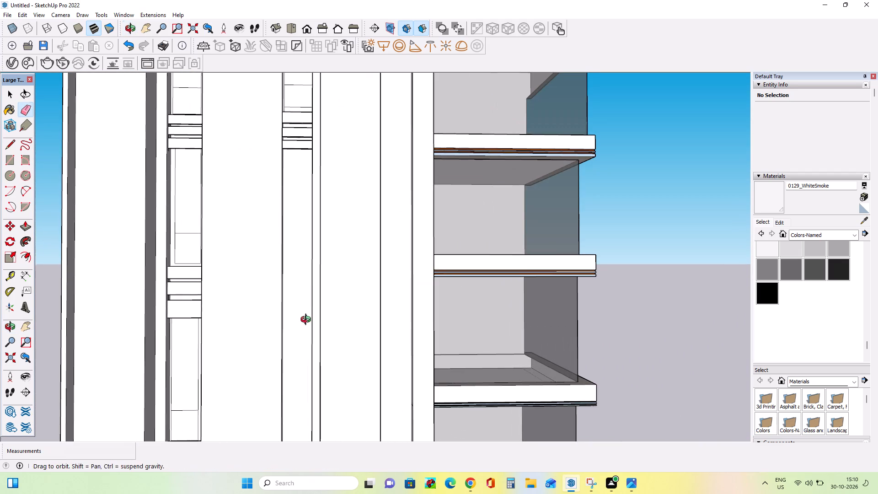
{"action": "middle_click_drag", "start_coordinate": [308, 321], "coordinate": [305, 315]}
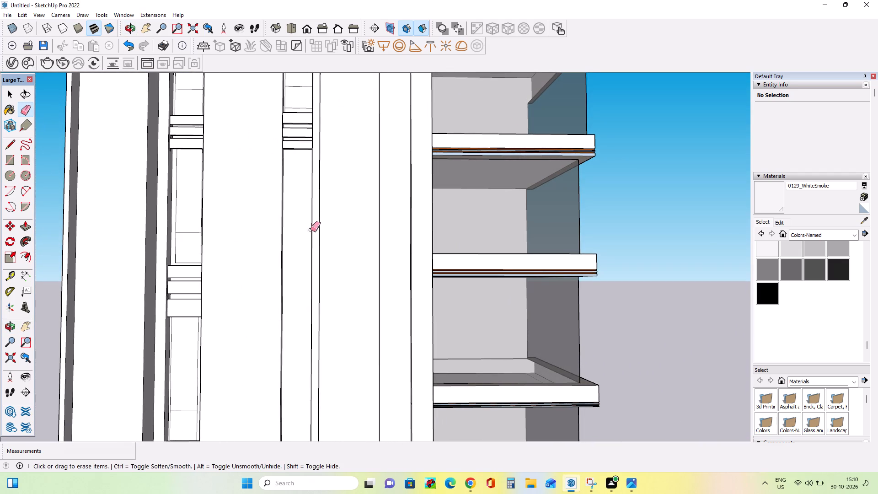
{"action": "middle_click_drag", "start_coordinate": [298, 247], "coordinate": [301, 258]}
{"action": "middle_click_drag", "start_coordinate": [289, 273], "coordinate": [278, 289]}
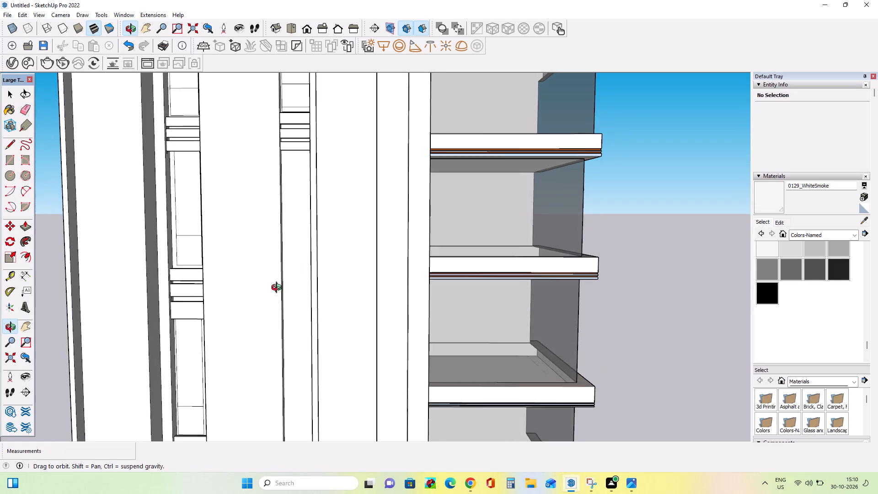
{"action": "middle_click_drag", "start_coordinate": [278, 289], "coordinate": [276, 293]}
{"action": "left_click", "coordinate": [7, 161]}
{"action": "scroll", "coordinate": [296, 179], "scroll_direction": "up", "scroll_amount": 3}
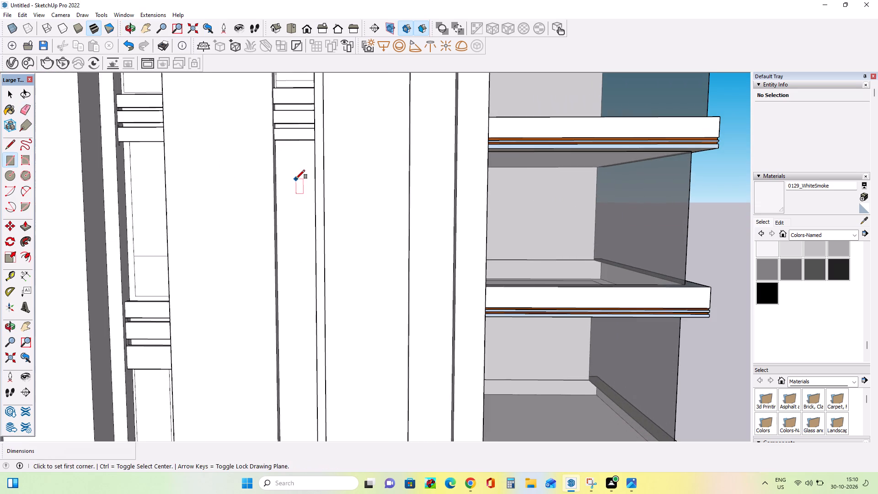
{"action": "middle_click_drag", "start_coordinate": [293, 178], "coordinate": [263, 173]}
{"action": "scroll", "coordinate": [279, 157], "scroll_direction": "up", "scroll_amount": 6}
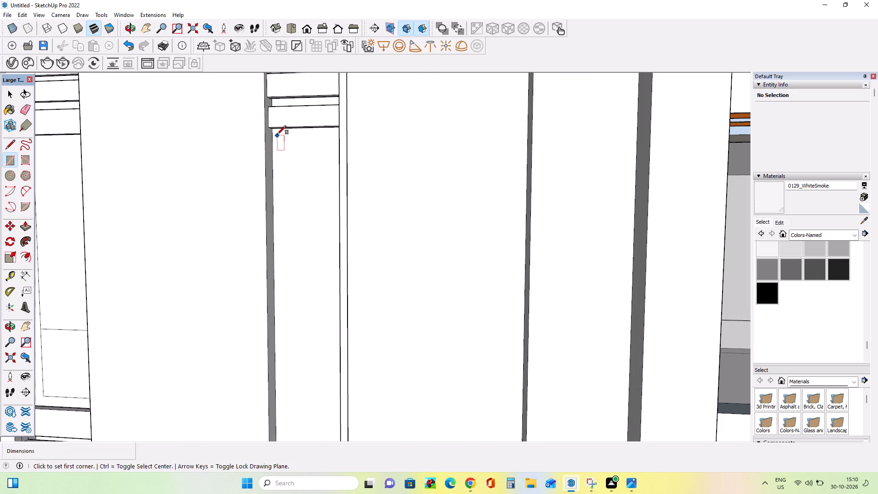
{"action": "left_click", "coordinate": [277, 134]}
{"action": "middle_click_drag", "start_coordinate": [310, 222], "coordinate": [321, 227]}
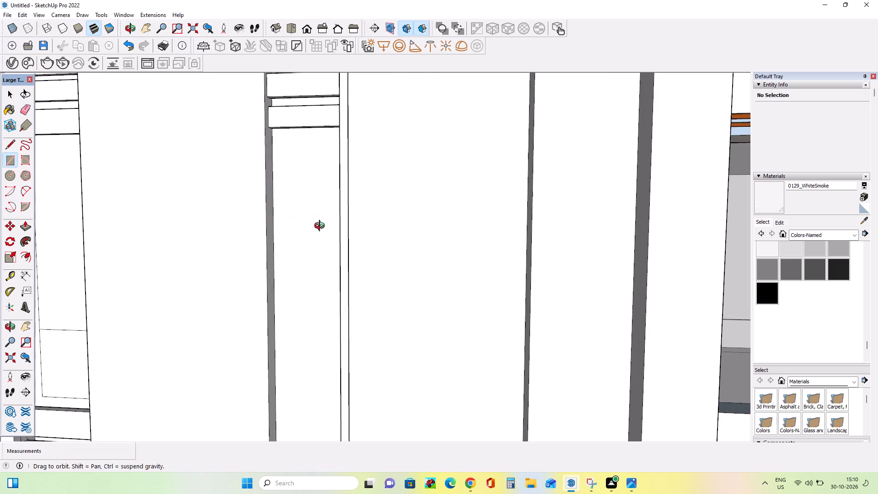
{"action": "middle_click_drag", "start_coordinate": [321, 227], "coordinate": [358, 247]}
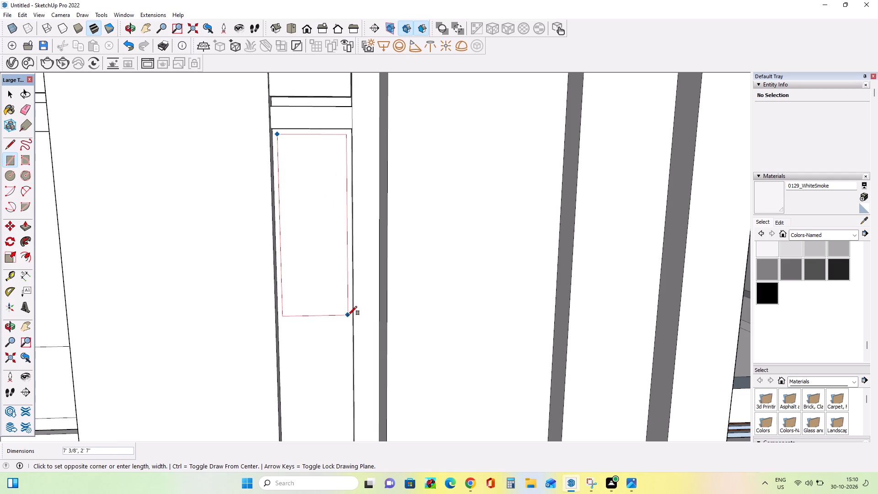
{"action": "left_click", "coordinate": [348, 315]}
Add a shallow full-width rectangle under the new window outline and erase the shared edge to lengthen the window.
{"action": "scroll", "coordinate": [357, 289], "scroll_direction": "down", "scroll_amount": 10}
{"action": "middle_click_drag", "start_coordinate": [341, 333], "coordinate": [343, 324]}
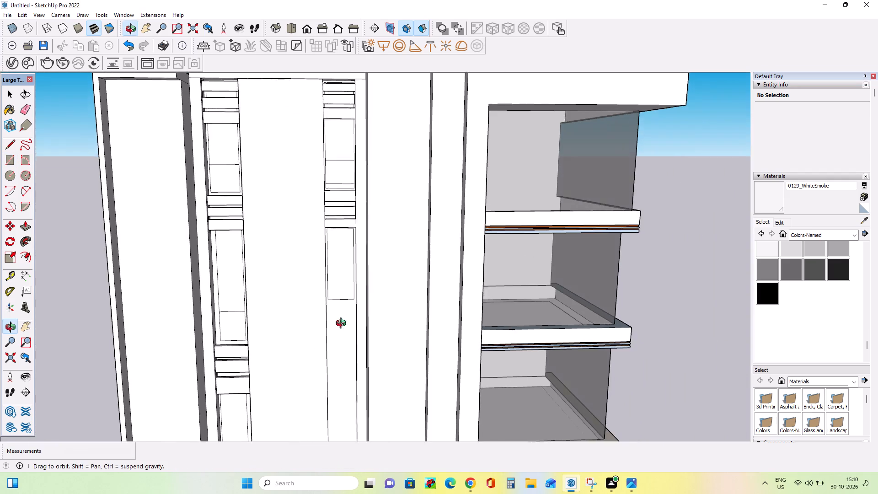
{"action": "middle_click_drag", "start_coordinate": [343, 324], "coordinate": [348, 296]}
{"action": "scroll", "coordinate": [329, 301], "scroll_direction": "up", "scroll_amount": 4}
{"action": "left_click", "coordinate": [331, 299]}
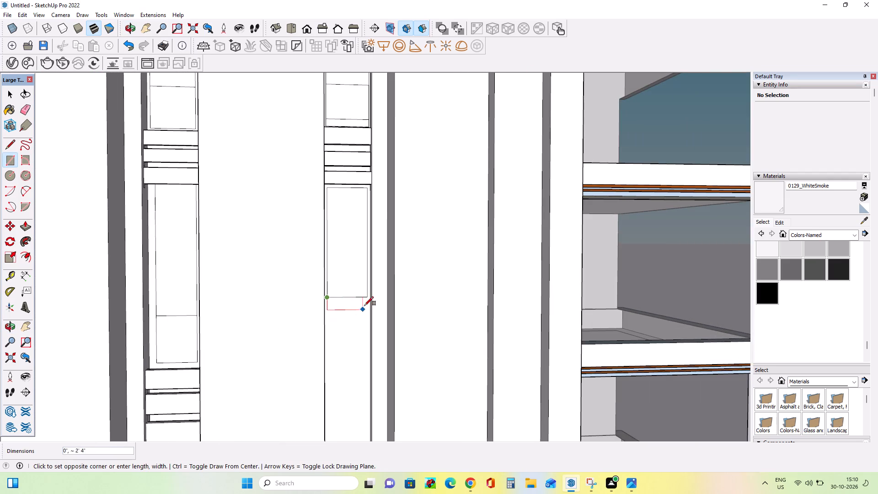
{"action": "left_click", "coordinate": [367, 298]}
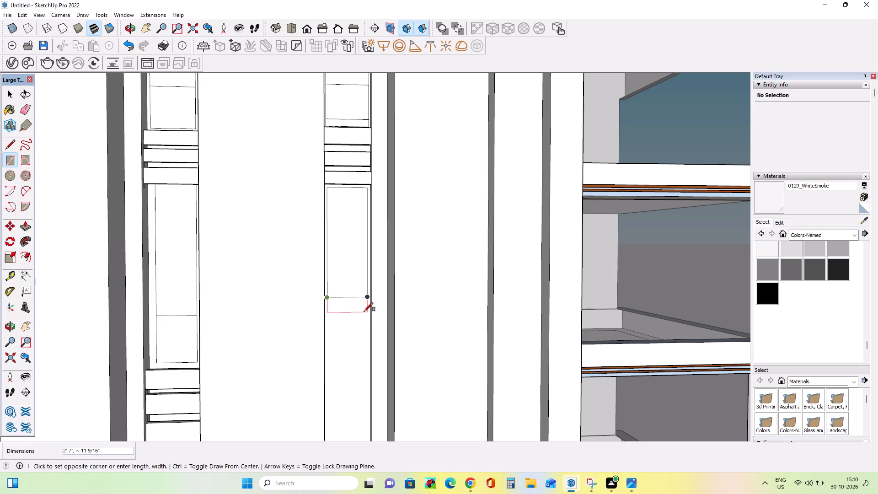
{"action": "left_click", "coordinate": [364, 305]}
{"action": "middle_click", "coordinate": [340, 340]}
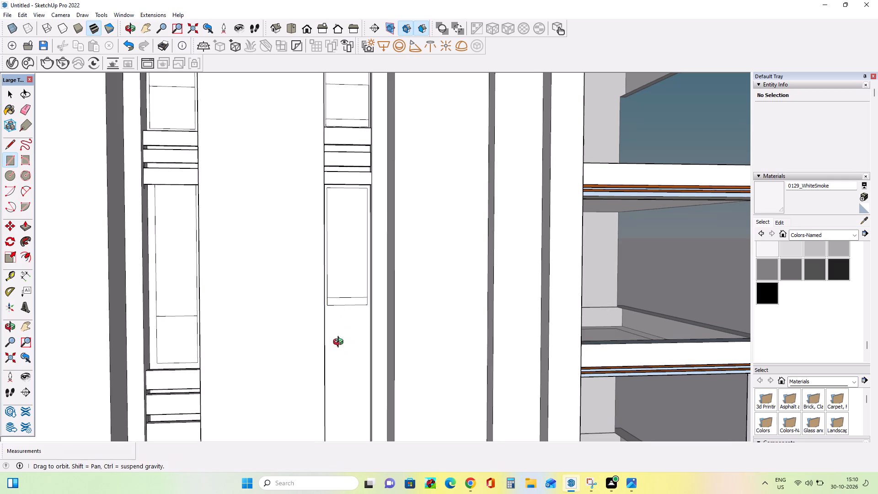
{"action": "left_click", "coordinate": [24, 107]}
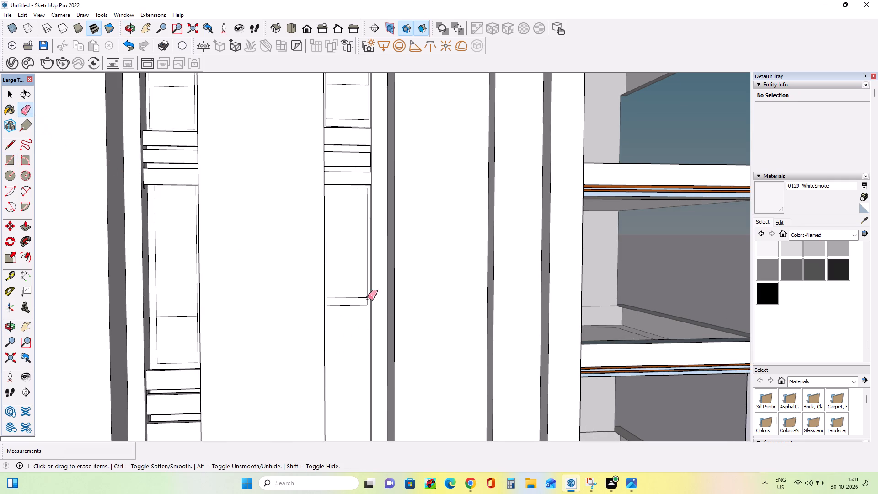
{"action": "left_click_drag", "start_coordinate": [356, 301], "coordinate": [357, 295]}
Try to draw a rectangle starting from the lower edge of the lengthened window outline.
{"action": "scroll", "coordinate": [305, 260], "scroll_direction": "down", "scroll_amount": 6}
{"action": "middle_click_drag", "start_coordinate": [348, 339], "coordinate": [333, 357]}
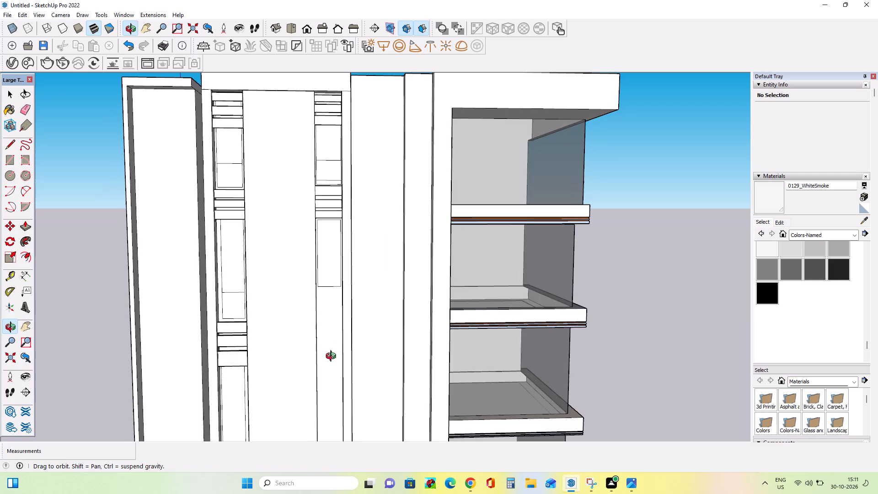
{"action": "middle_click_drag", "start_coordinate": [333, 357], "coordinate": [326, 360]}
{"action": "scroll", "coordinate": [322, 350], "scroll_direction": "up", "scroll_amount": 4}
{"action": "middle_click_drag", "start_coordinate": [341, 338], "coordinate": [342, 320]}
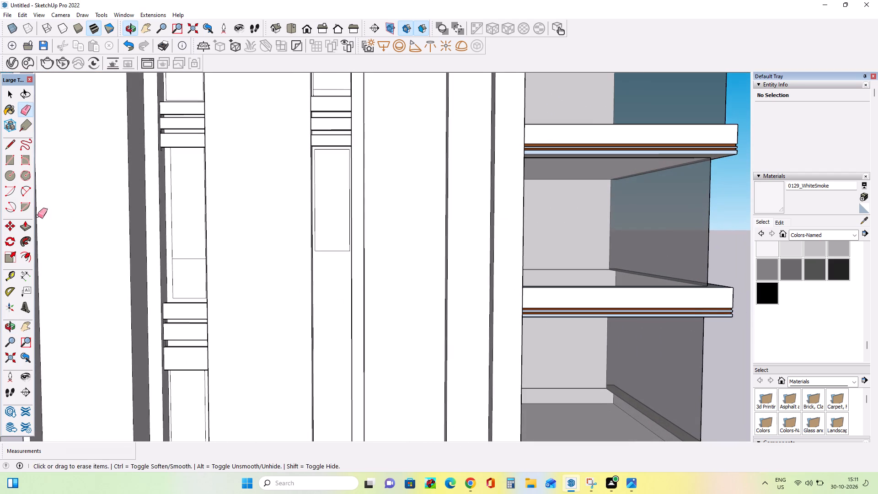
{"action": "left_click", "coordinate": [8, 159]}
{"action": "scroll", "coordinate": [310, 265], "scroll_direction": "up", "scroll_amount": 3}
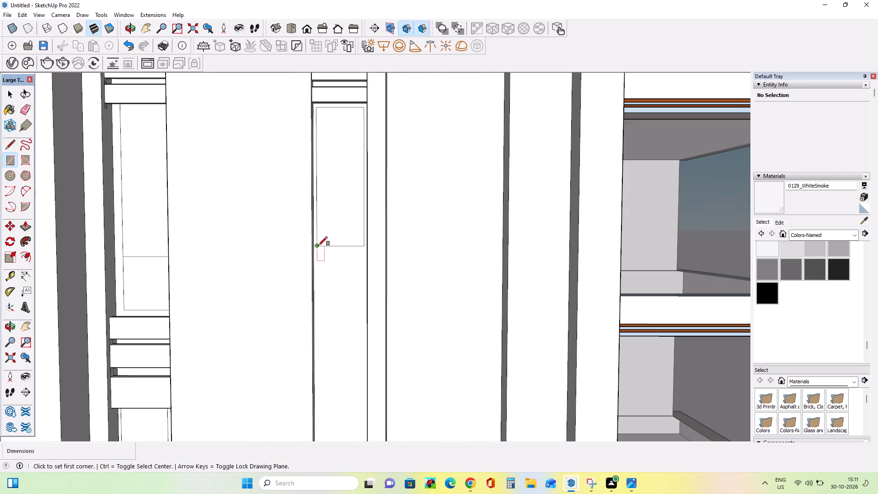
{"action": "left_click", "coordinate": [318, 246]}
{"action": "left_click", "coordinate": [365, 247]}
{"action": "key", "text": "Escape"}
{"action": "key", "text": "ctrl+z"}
Draw a lower pane rectangle about 3' tall and 2' 7" wide directly beneath the window outline, sharing its bottom edge.
{"action": "scroll", "coordinate": [358, 255], "scroll_direction": "up", "scroll_amount": 3}
{"action": "left_click", "coordinate": [300, 243]}
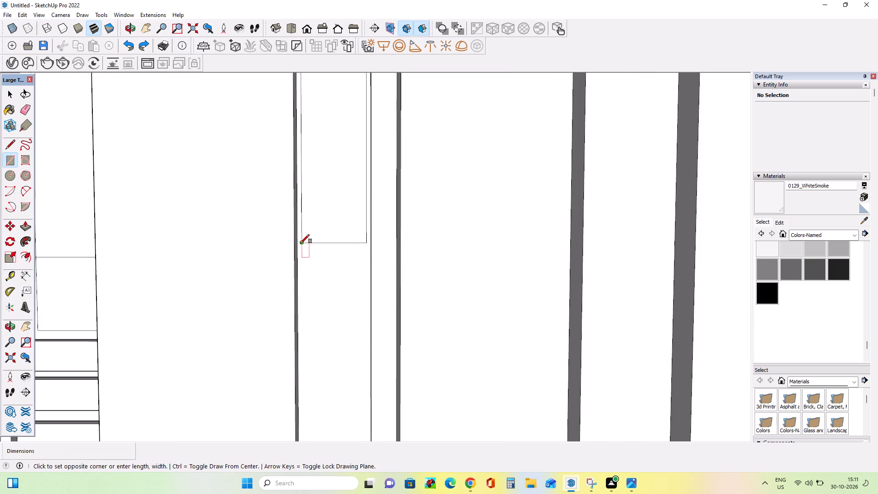
{"action": "left_click", "coordinate": [367, 242]}
{"action": "left_click", "coordinate": [359, 319]}
Draw a narrow upright rectangle about 4' tall and 3 3/4" wide on the recess's side wall, just below the window.
{"action": "middle_click_drag", "start_coordinate": [339, 344], "coordinate": [333, 342]}
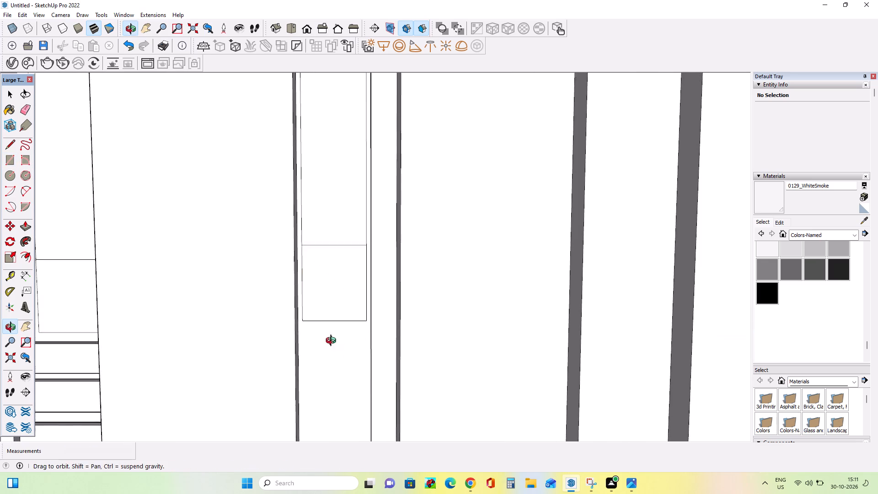
{"action": "middle_click_drag", "start_coordinate": [333, 342], "coordinate": [327, 328]}
{"action": "scroll", "coordinate": [322, 297], "scroll_direction": "down", "scroll_amount": 8}
{"action": "middle_click_drag", "start_coordinate": [341, 280], "coordinate": [343, 315]}
{"action": "scroll", "coordinate": [327, 354], "scroll_direction": "up", "scroll_amount": 2}
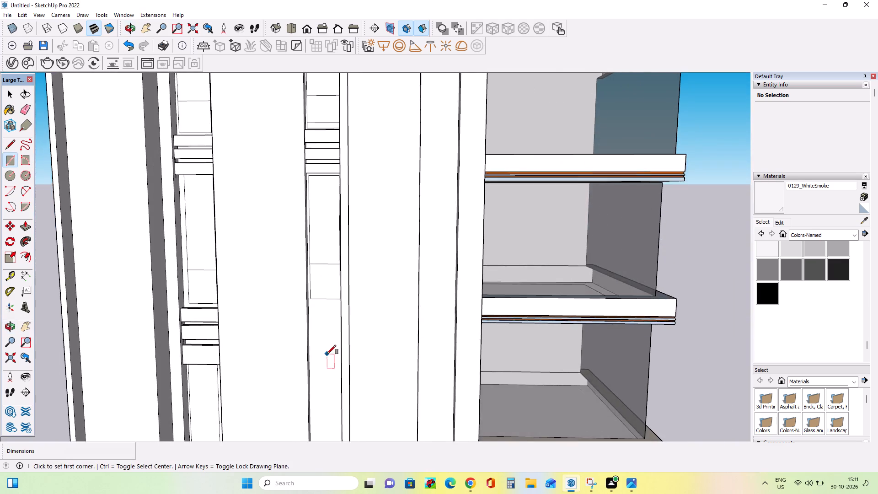
{"action": "scroll", "coordinate": [327, 354], "scroll_direction": "up", "scroll_amount": 1}
{"action": "middle_click_drag", "start_coordinate": [327, 352], "coordinate": [263, 354]}
{"action": "scroll", "coordinate": [305, 309], "scroll_direction": "up", "scroll_amount": 6}
{"action": "middle_click_drag", "start_coordinate": [305, 308], "coordinate": [284, 325]}
{"action": "scroll", "coordinate": [278, 272], "scroll_direction": "up", "scroll_amount": 3}
{"action": "left_click", "coordinate": [271, 247]}
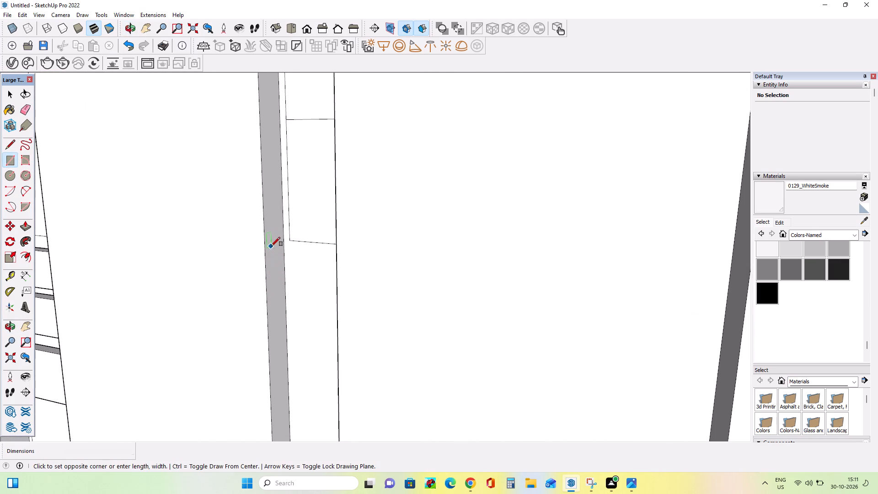
{"action": "scroll", "coordinate": [286, 338], "scroll_direction": "up", "scroll_amount": 3}
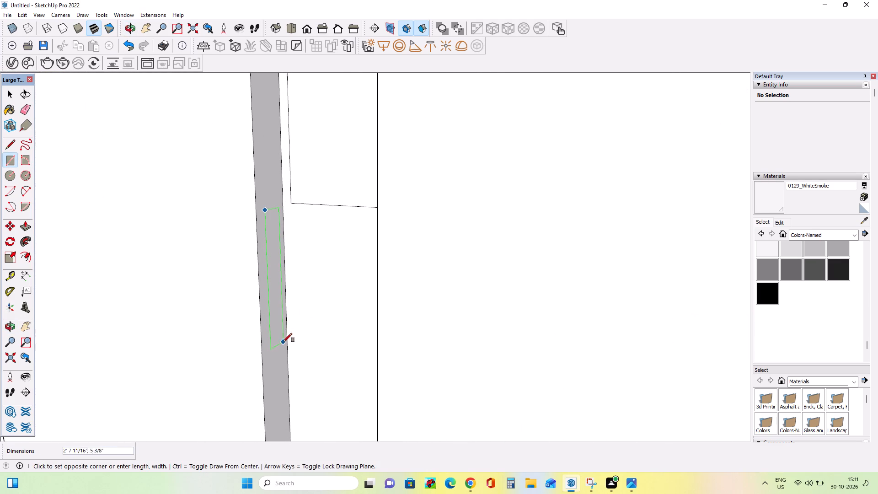
{"action": "left_click", "coordinate": [282, 413]}
Divide the upright strip with two rectangles, one about 11 7/8" tall at its top and one about 1' tall in its middle.
{"action": "middle_click_drag", "start_coordinate": [269, 293], "coordinate": [277, 299]}
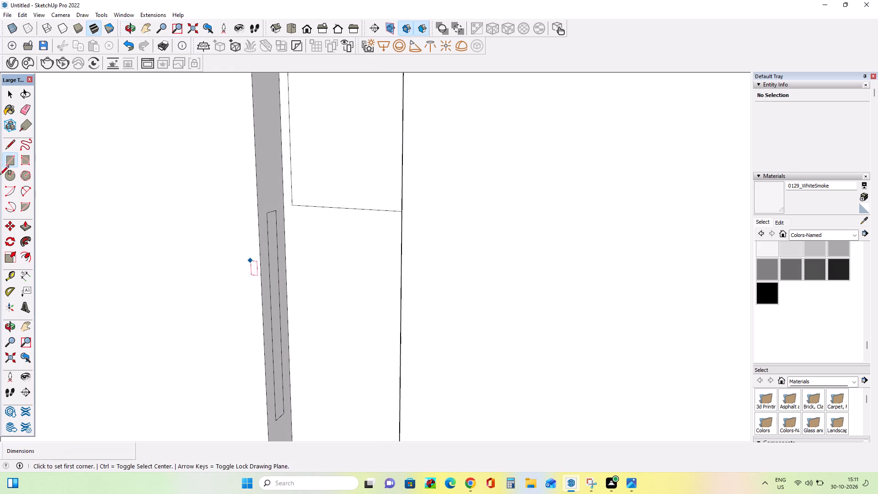
{"action": "left_click", "coordinate": [11, 156]}
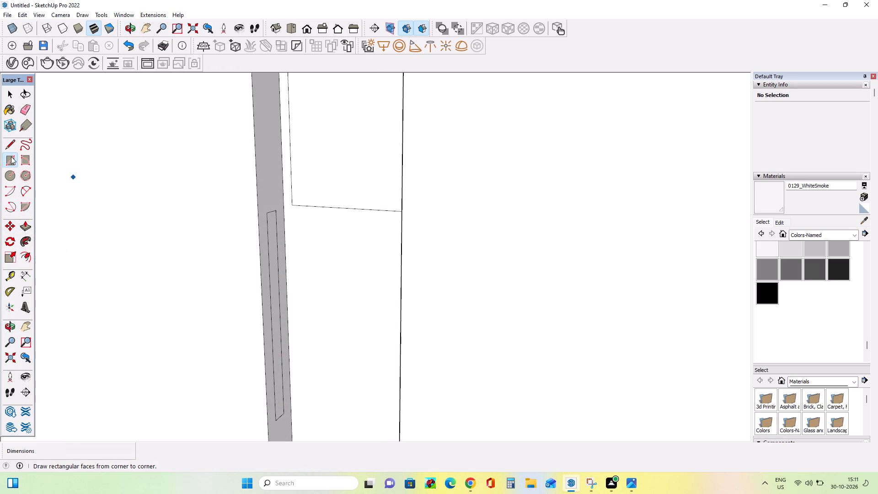
{"action": "left_click", "coordinate": [270, 267]}
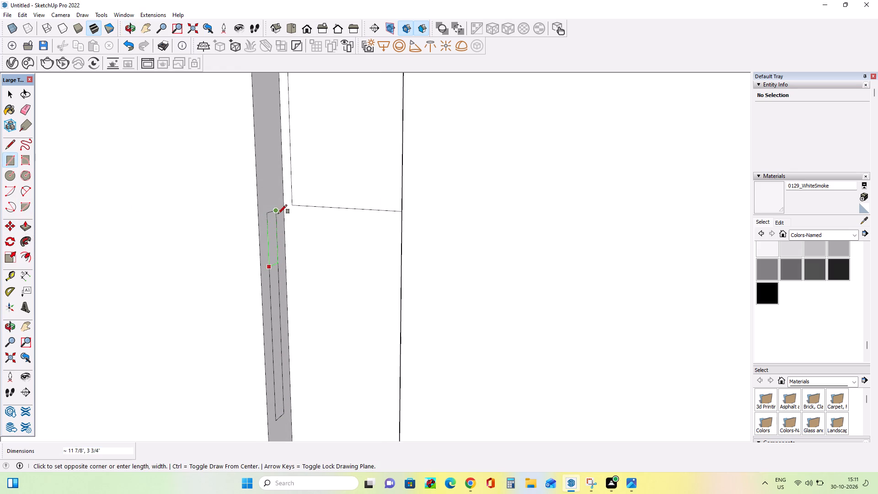
{"action": "left_click", "coordinate": [278, 213]}
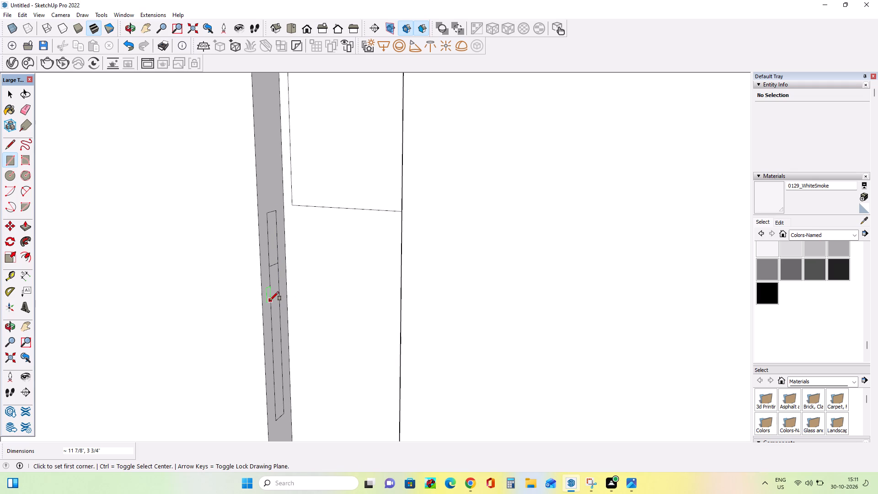
{"action": "left_click", "coordinate": [270, 301]}
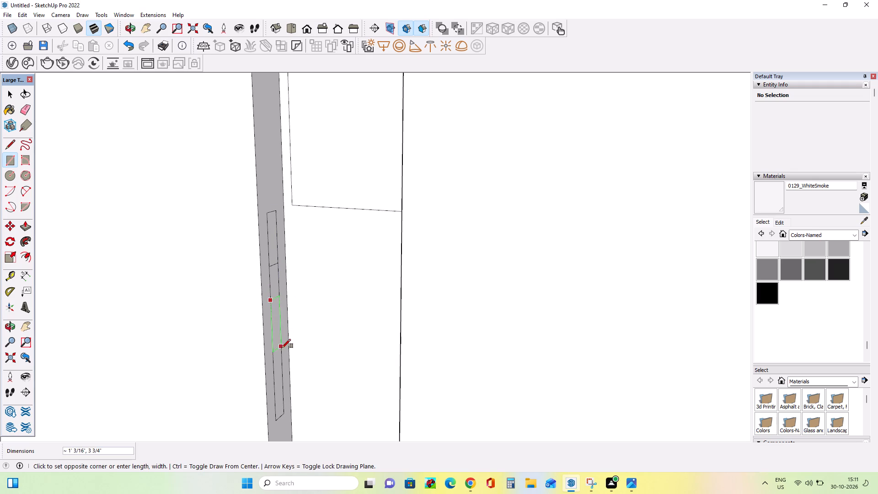
{"action": "left_click", "coordinate": [282, 354]}
Pull the strip's top rectangle out about 2' 9 11/16" as a bar, and extend its end about 1 5/8" to the recess's far edge.
{"action": "middle_click_drag", "start_coordinate": [324, 339], "coordinate": [326, 345]}
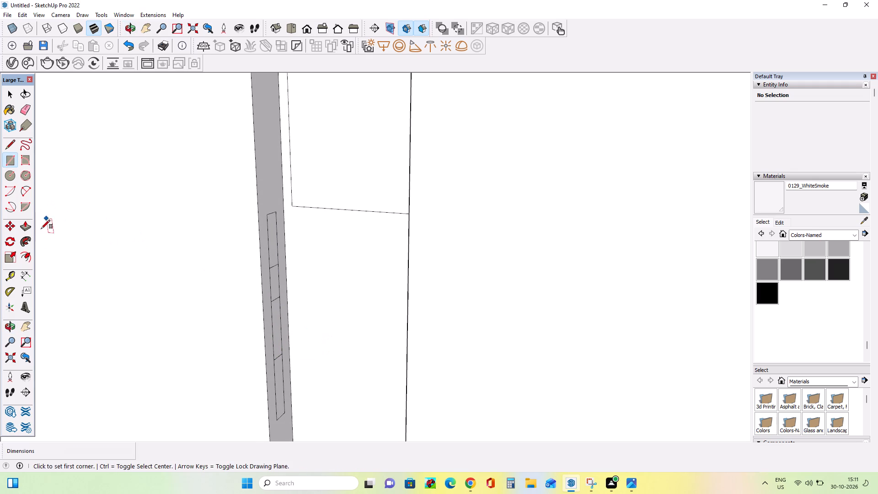
{"action": "left_click", "coordinate": [29, 229]}
{"action": "left_click_drag", "start_coordinate": [278, 255], "coordinate": [303, 260]}
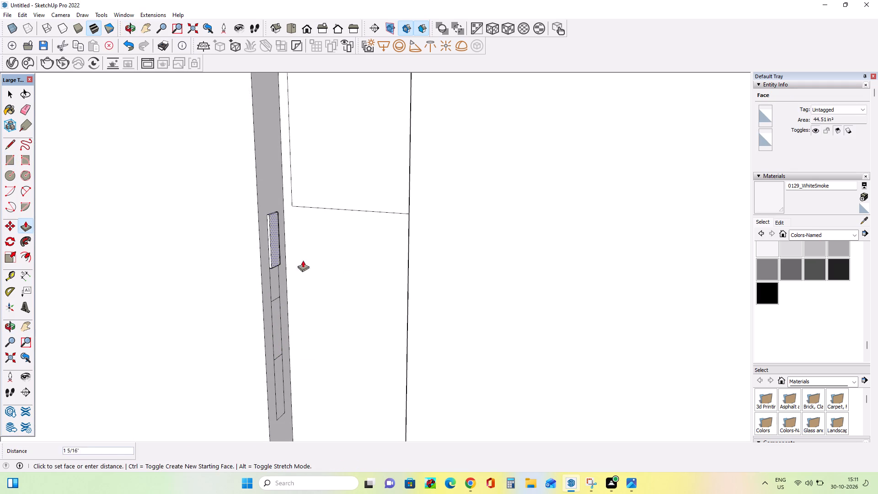
{"action": "left_click_drag", "start_coordinate": [303, 260], "coordinate": [421, 292]}
{"action": "middle_click_drag", "start_coordinate": [371, 304], "coordinate": [432, 256]}
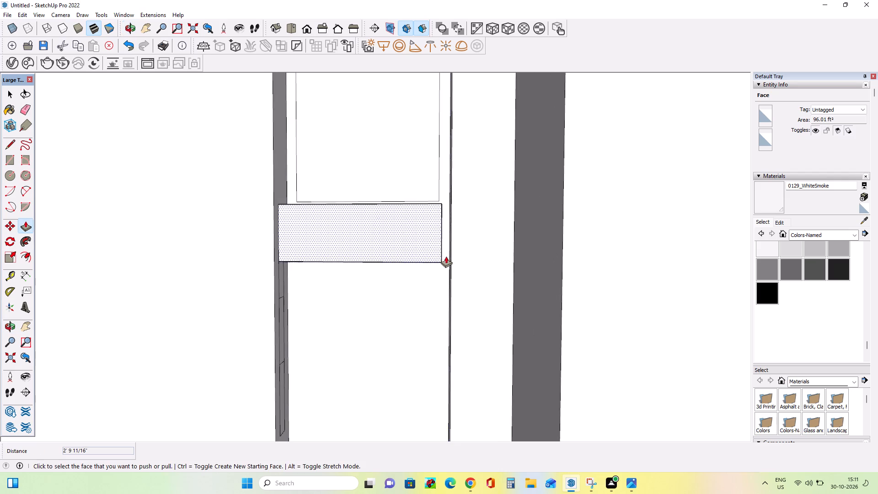
{"action": "scroll", "coordinate": [450, 252], "scroll_direction": "up", "scroll_amount": 8}
{"action": "middle_click_drag", "start_coordinate": [450, 253], "coordinate": [431, 271]}
{"action": "scroll", "coordinate": [431, 271], "scroll_direction": "up", "scroll_amount": 4}
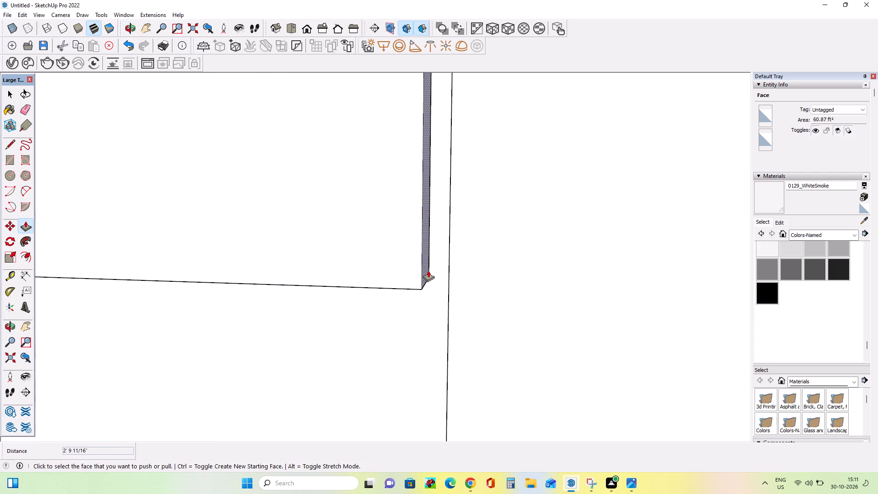
{"action": "left_click_drag", "start_coordinate": [424, 272], "coordinate": [456, 285]}
{"action": "scroll", "coordinate": [445, 263], "scroll_direction": "down", "scroll_amount": 9}
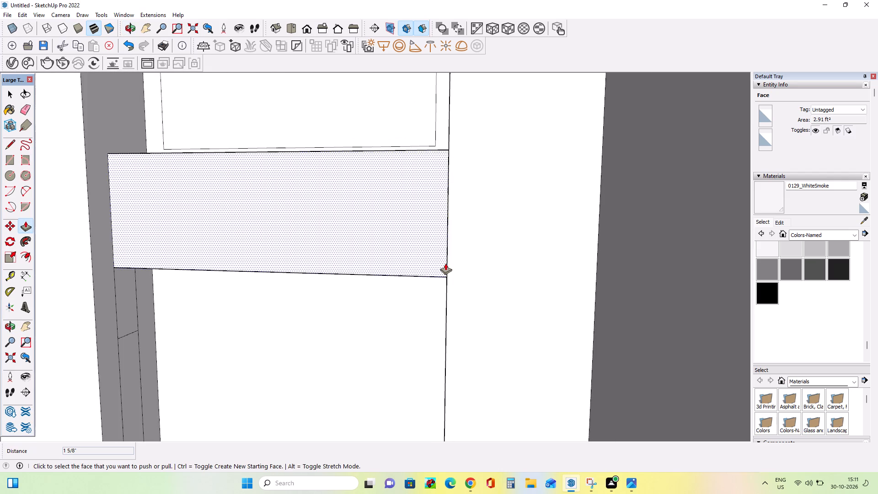
Pull the strip's middle rectangle out about 2' 11 13/16" across the recess to form the second bar.
{"action": "scroll", "coordinate": [445, 263], "scroll_direction": "down", "scroll_amount": 9}
{"action": "middle_click_drag", "start_coordinate": [448, 279], "coordinate": [422, 275]}
{"action": "scroll", "coordinate": [360, 306], "scroll_direction": "up", "scroll_amount": 4}
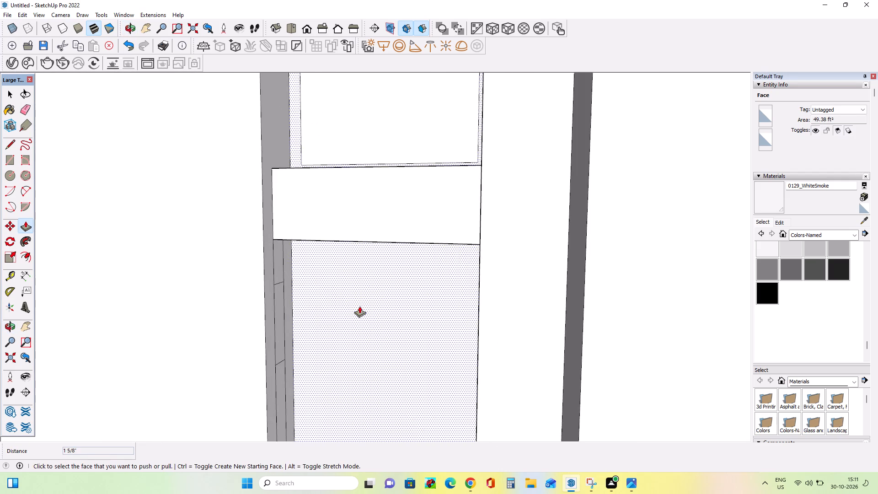
{"action": "left_click_drag", "start_coordinate": [280, 312], "coordinate": [487, 348]}
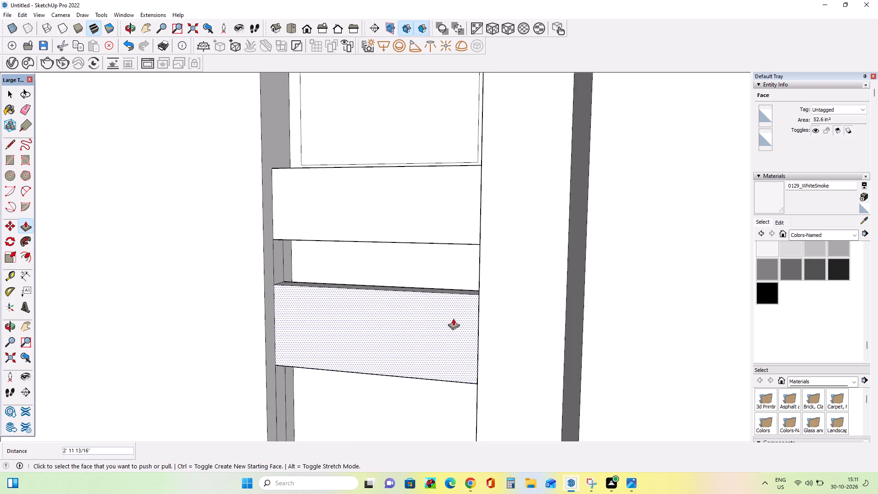
Push the underside of the lowest bar in the neighbouring recess's three-bar group up about 2 3/4".
{"action": "scroll", "coordinate": [418, 279], "scroll_direction": "down", "scroll_amount": 15}
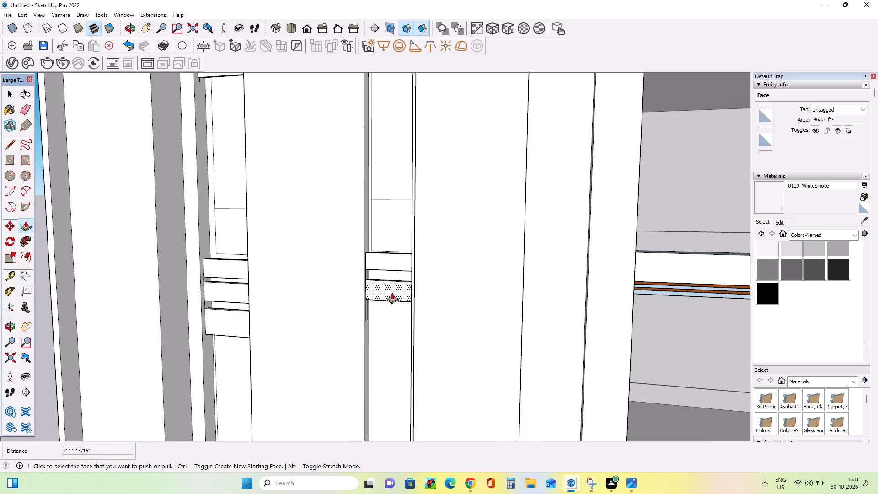
{"action": "middle_click_drag", "start_coordinate": [396, 292], "coordinate": [487, 279]}
{"action": "scroll", "coordinate": [408, 308], "scroll_direction": "up", "scroll_amount": 3}
{"action": "middle_click_drag", "start_coordinate": [409, 305], "coordinate": [400, 271]}
{"action": "middle_click_drag", "start_coordinate": [441, 280], "coordinate": [423, 305]}
{"action": "middle_click_drag", "start_coordinate": [142, 365], "coordinate": [161, 281]}
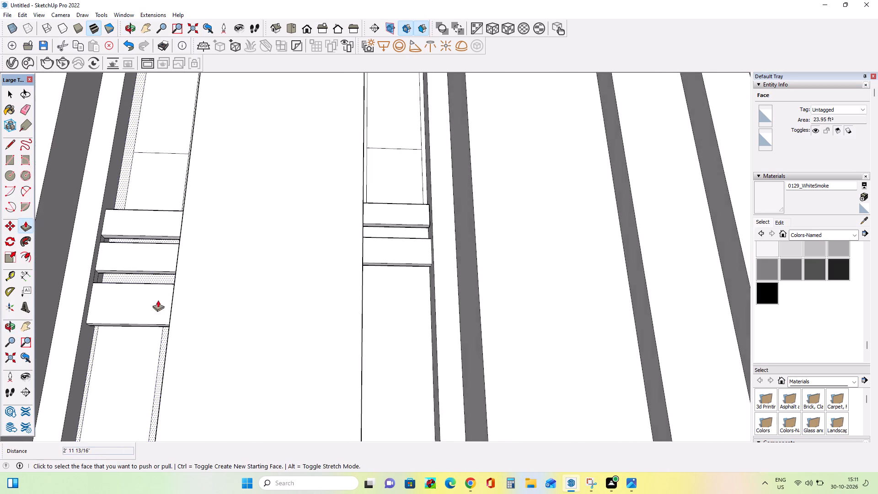
{"action": "scroll", "coordinate": [150, 321], "scroll_direction": "up", "scroll_amount": 4}
{"action": "left_click_drag", "start_coordinate": [153, 326], "coordinate": [155, 320]}
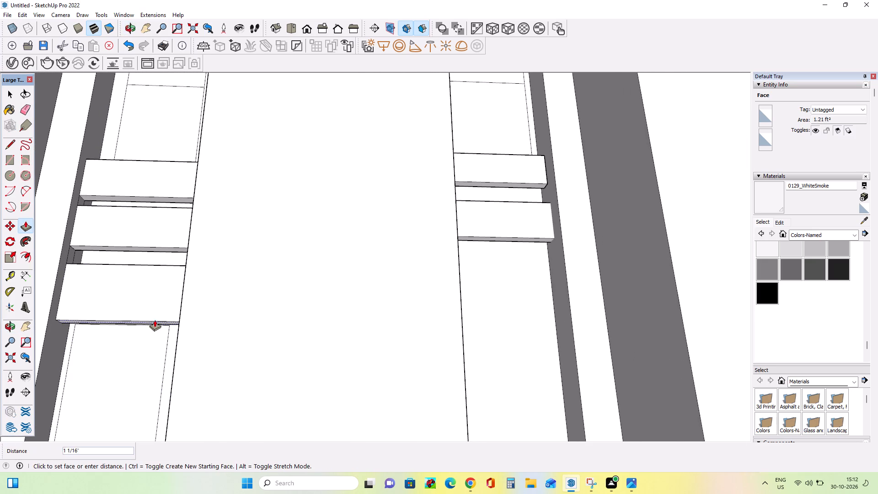
{"action": "left_click_drag", "start_coordinate": [155, 320], "coordinate": [155, 318]}
Draw an upright rectangle about 2' 1" tall and 4 1/8" wide on the side wall, starting midway down the strip below the second bar.
{"action": "middle_click_drag", "start_coordinate": [172, 311], "coordinate": [133, 365]}
{"action": "scroll", "coordinate": [123, 351], "scroll_direction": "down", "scroll_amount": 9}
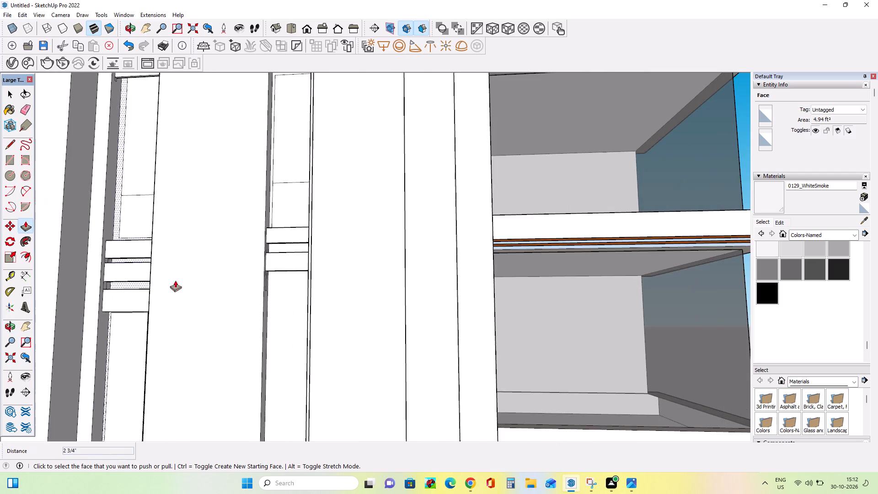
{"action": "middle_click_drag", "start_coordinate": [259, 270], "coordinate": [246, 307]}
{"action": "scroll", "coordinate": [246, 307], "scroll_direction": "down", "scroll_amount": 1}
{"action": "scroll", "coordinate": [283, 288], "scroll_direction": "up", "scroll_amount": 4}
{"action": "middle_click_drag", "start_coordinate": [294, 288], "coordinate": [275, 304]}
{"action": "scroll", "coordinate": [266, 308], "scroll_direction": "up", "scroll_amount": 4}
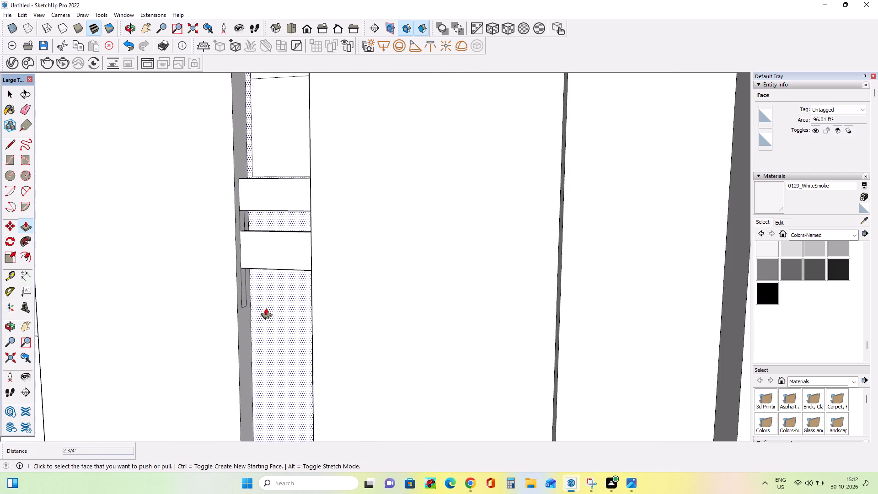
{"action": "middle_click_drag", "start_coordinate": [265, 285], "coordinate": [270, 291]}
{"action": "middle_click_drag", "start_coordinate": [306, 283], "coordinate": [312, 288]}
{"action": "scroll", "coordinate": [311, 296], "scroll_direction": "up", "scroll_amount": 2}
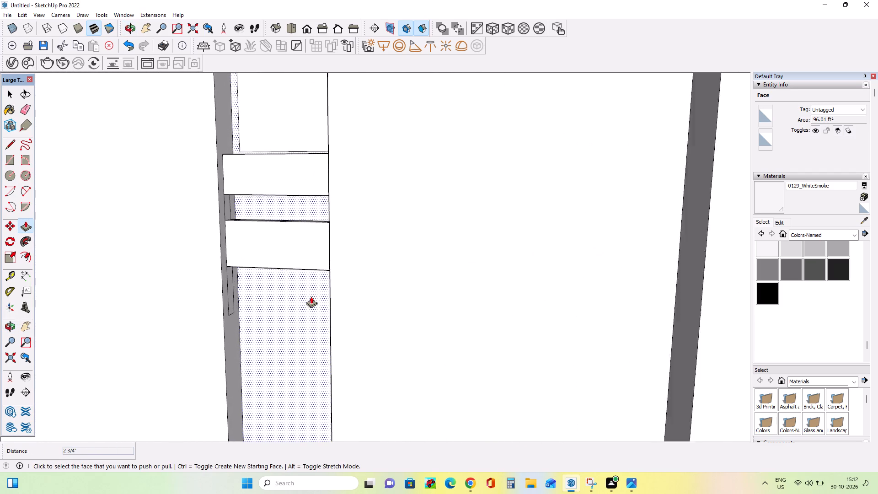
{"action": "scroll", "coordinate": [311, 296], "scroll_direction": "up", "scroll_amount": 1}
{"action": "middle_click_drag", "start_coordinate": [312, 295], "coordinate": [311, 287]}
{"action": "middle_click_drag", "start_coordinate": [269, 188], "coordinate": [269, 200]}
{"action": "scroll", "coordinate": [204, 248], "scroll_direction": "up", "scroll_amount": 1}
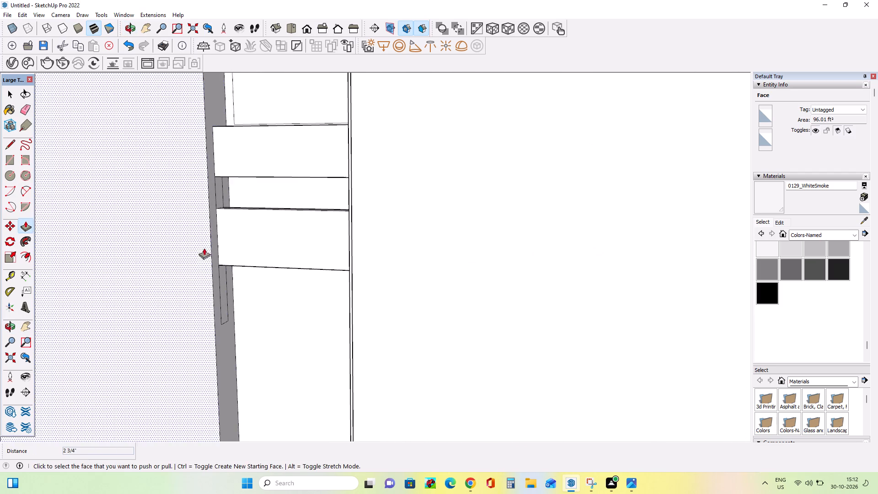
{"action": "middle_click_drag", "start_coordinate": [215, 252], "coordinate": [210, 237]}
{"action": "left_click", "coordinate": [9, 160]}
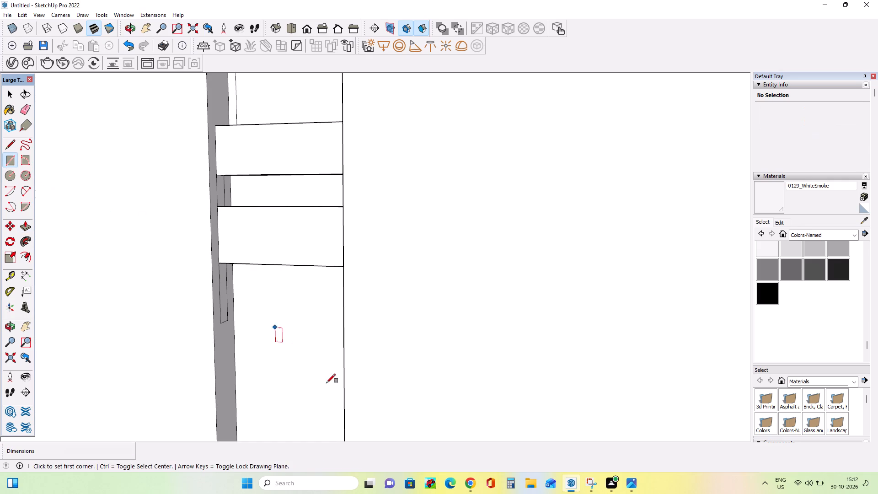
{"action": "middle_click_drag", "start_coordinate": [326, 379], "coordinate": [301, 376]}
{"action": "scroll", "coordinate": [234, 322], "scroll_direction": "up", "scroll_amount": 3}
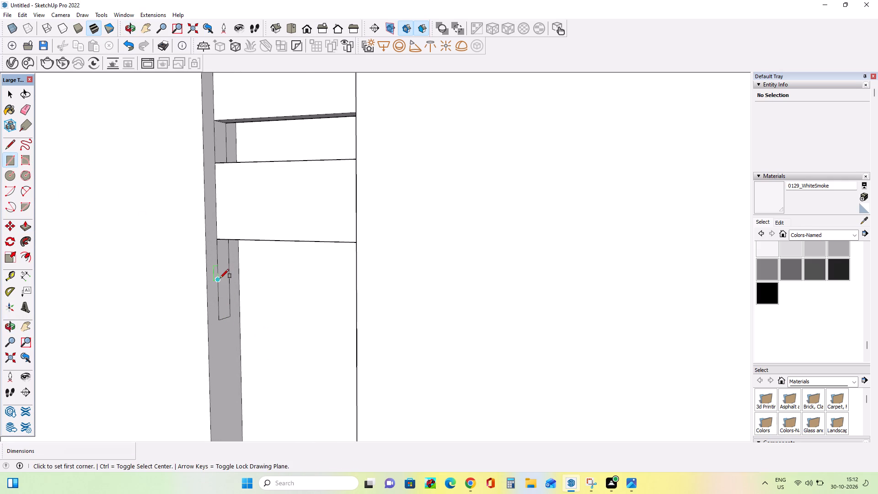
{"action": "left_click", "coordinate": [220, 276]}
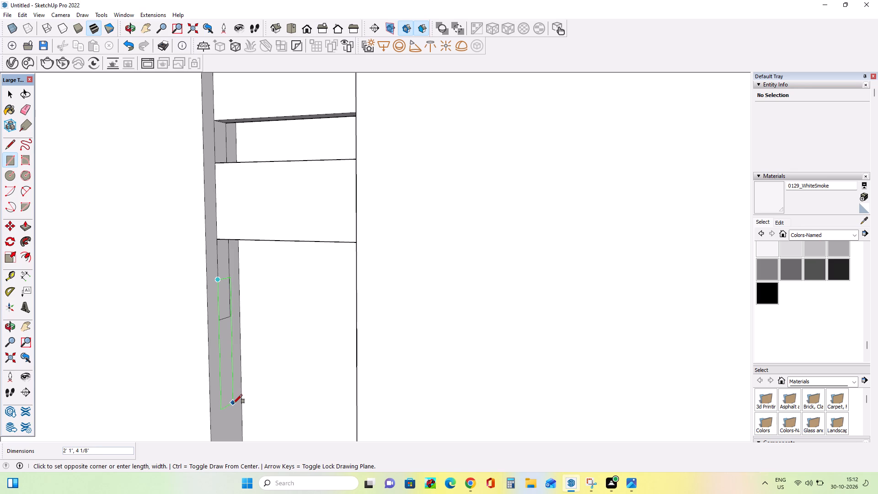
{"action": "left_click", "coordinate": [233, 403]}
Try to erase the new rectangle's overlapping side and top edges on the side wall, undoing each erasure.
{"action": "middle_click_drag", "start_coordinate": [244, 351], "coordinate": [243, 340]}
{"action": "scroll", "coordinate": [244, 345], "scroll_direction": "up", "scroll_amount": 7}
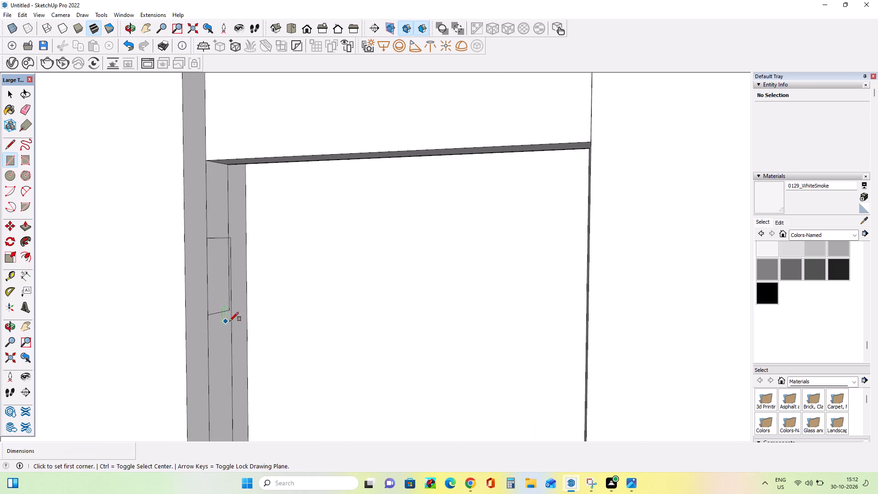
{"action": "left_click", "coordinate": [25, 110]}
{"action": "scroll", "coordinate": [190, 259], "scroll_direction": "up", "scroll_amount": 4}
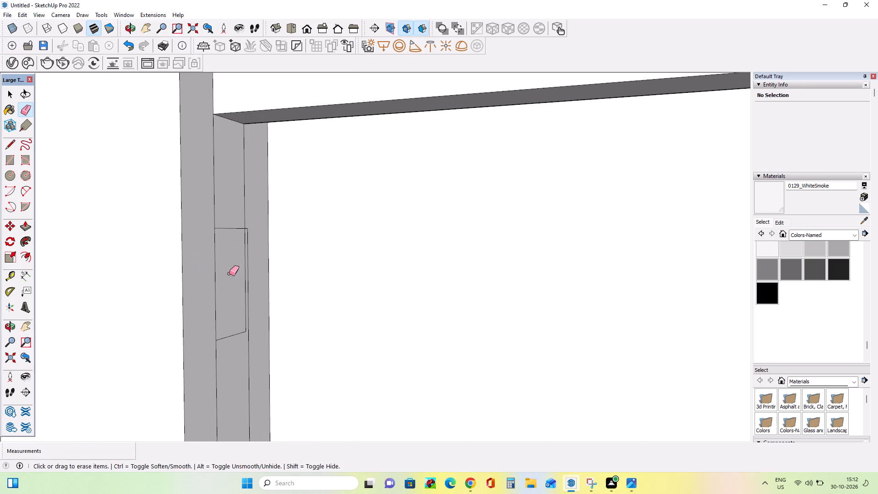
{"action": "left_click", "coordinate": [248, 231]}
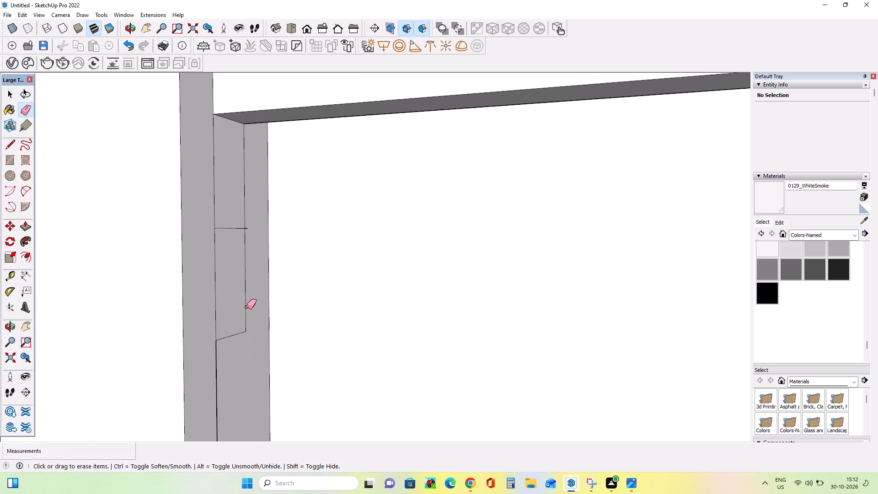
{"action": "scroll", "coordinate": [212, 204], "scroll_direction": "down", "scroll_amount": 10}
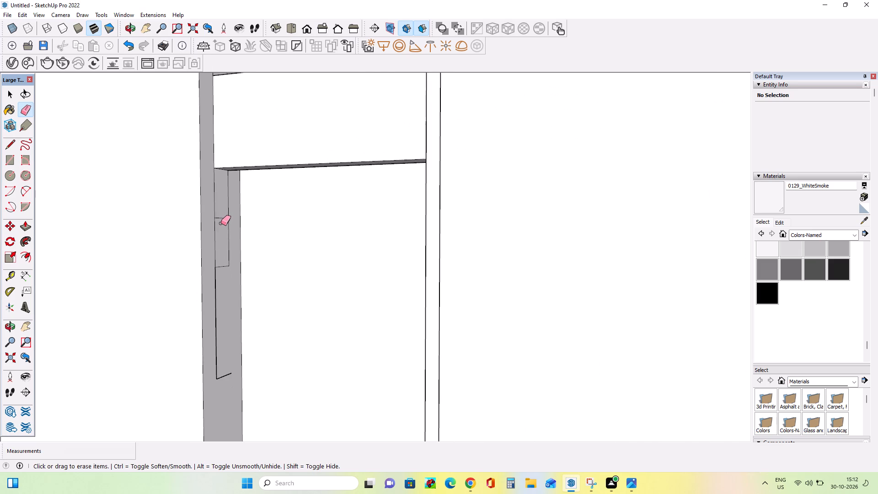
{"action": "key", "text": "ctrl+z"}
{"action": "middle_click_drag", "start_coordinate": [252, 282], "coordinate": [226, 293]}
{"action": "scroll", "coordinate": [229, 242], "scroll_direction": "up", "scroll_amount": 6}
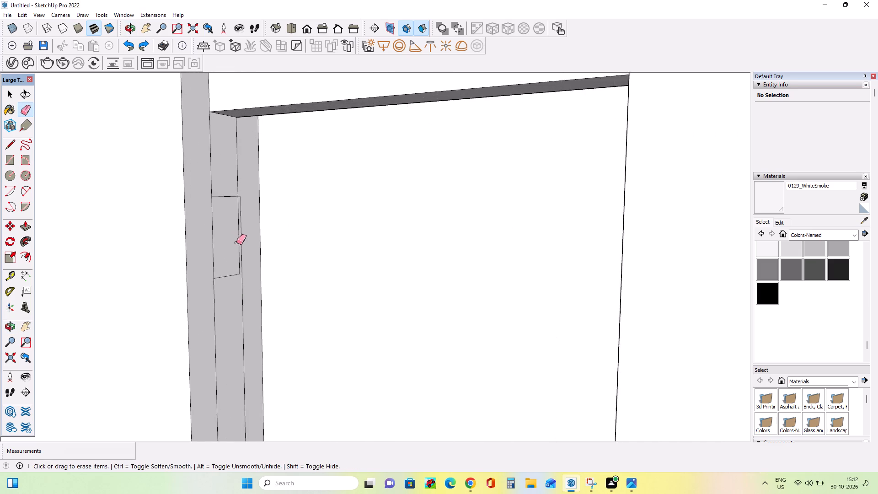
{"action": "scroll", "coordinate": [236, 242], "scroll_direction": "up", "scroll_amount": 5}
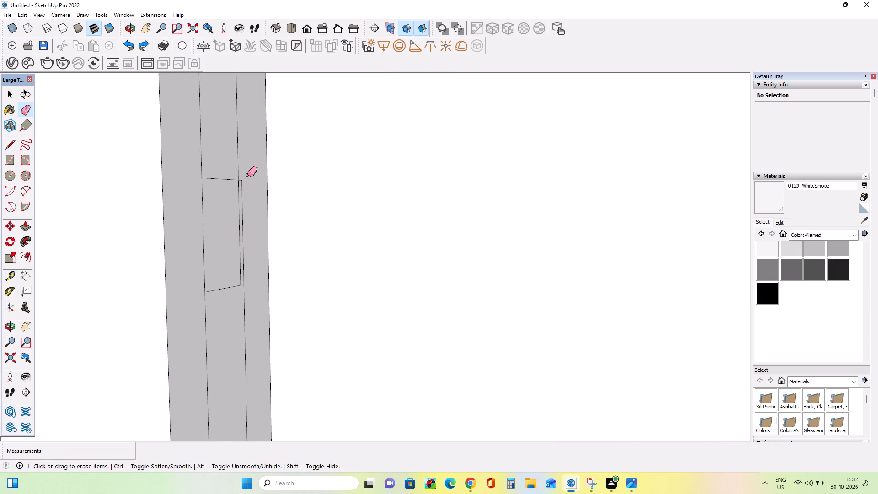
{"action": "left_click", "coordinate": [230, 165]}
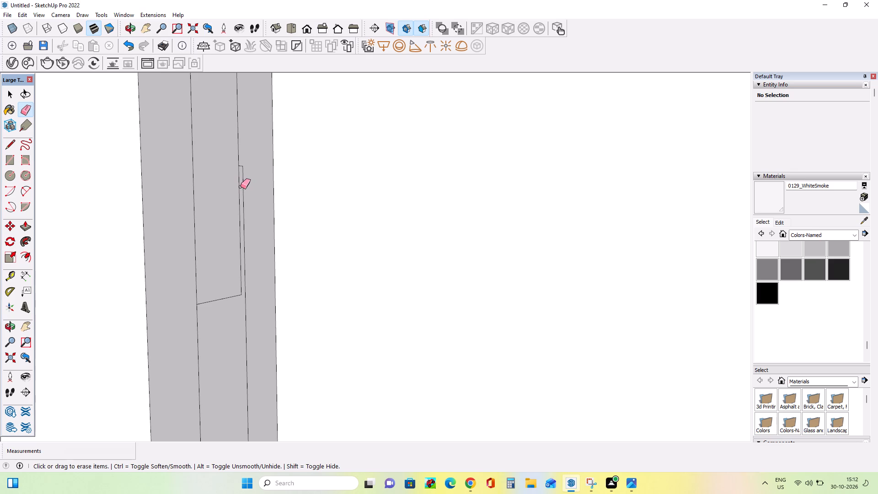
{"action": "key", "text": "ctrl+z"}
Draw a sliver rectangle about 7 11/16" by 3/8" in the gap between the old strip's side edge and the new rectangle's side edge.
{"action": "left_click", "coordinate": [14, 157]}
{"action": "left_click", "coordinate": [237, 166]}
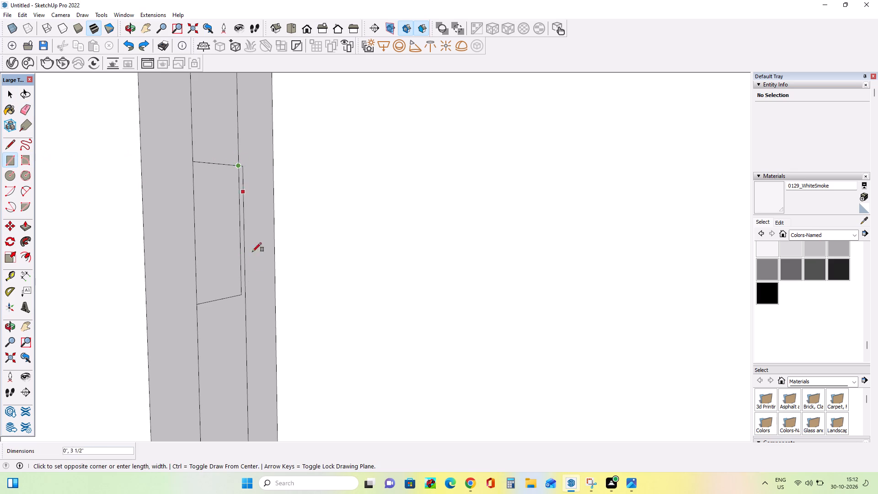
{"action": "left_click", "coordinate": [242, 298]}
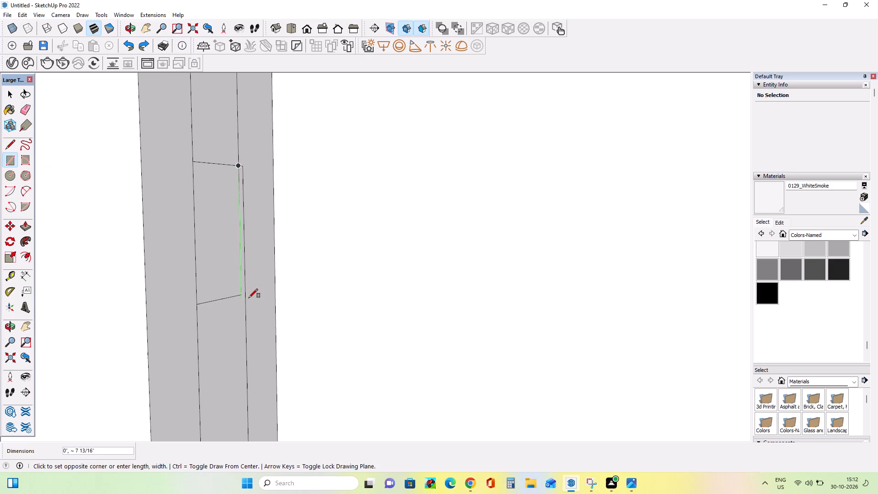
{"action": "scroll", "coordinate": [245, 296], "scroll_direction": "up", "scroll_amount": 4}
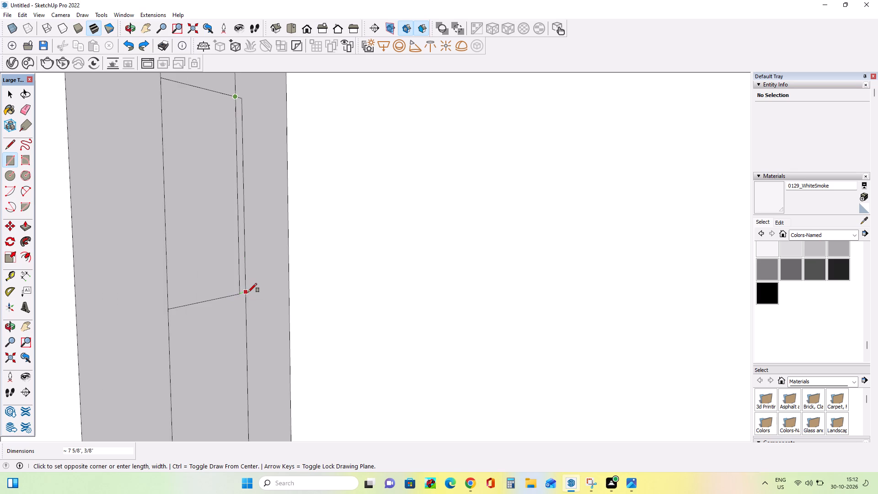
{"action": "scroll", "coordinate": [247, 295], "scroll_direction": "up", "scroll_amount": 5}
{"action": "left_click", "coordinate": [236, 295]}
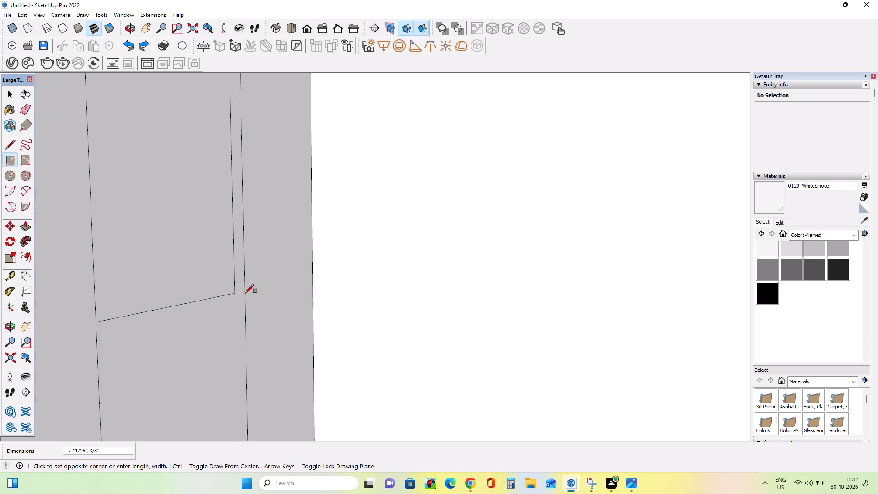
{"action": "left_click", "coordinate": [245, 292]}
Erase the sliver's outer side edge and the short top edge that overhangs the strip.
{"action": "middle_click_drag", "start_coordinate": [252, 318], "coordinate": [258, 301]}
{"action": "scroll", "coordinate": [259, 300], "scroll_direction": "down", "scroll_amount": 3}
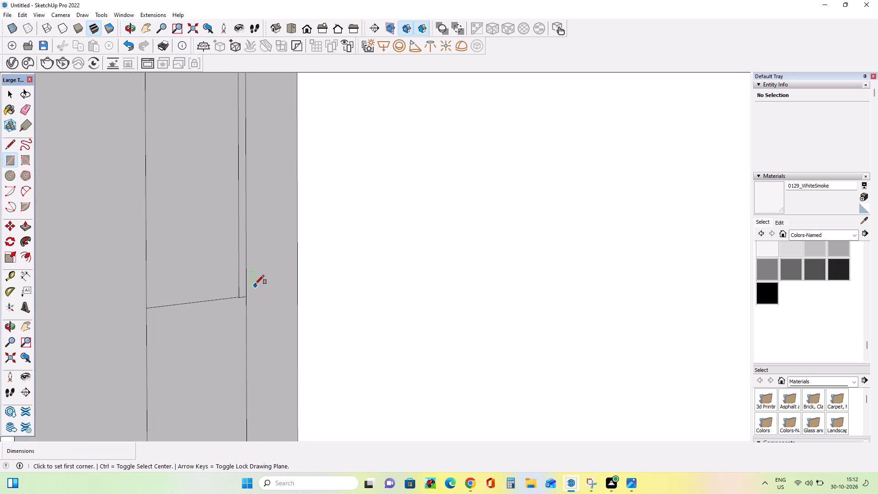
{"action": "scroll", "coordinate": [255, 284], "scroll_direction": "down", "scroll_amount": 7}
{"action": "middle_click_drag", "start_coordinate": [260, 298], "coordinate": [260, 310]}
{"action": "scroll", "coordinate": [258, 303], "scroll_direction": "up", "scroll_amount": 5}
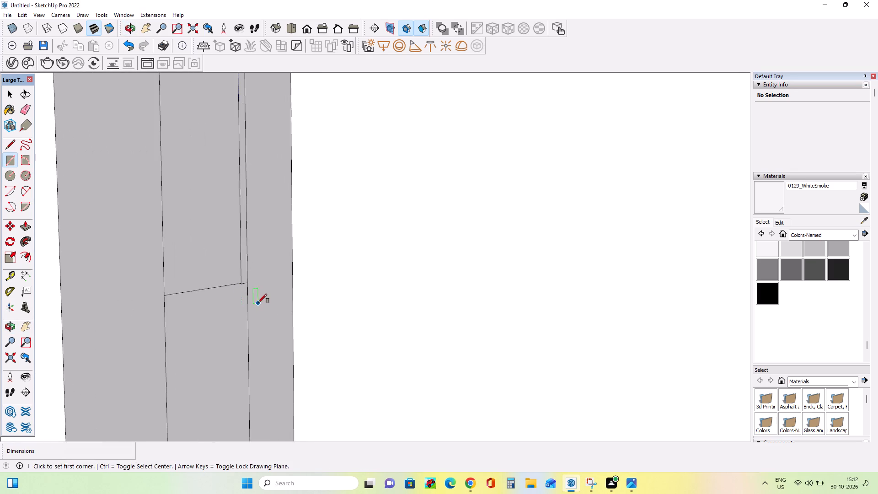
{"action": "middle_click_drag", "start_coordinate": [258, 303], "coordinate": [253, 319]}
{"action": "scroll", "coordinate": [253, 319], "scroll_direction": "down", "scroll_amount": 2}
{"action": "middle_click_drag", "start_coordinate": [262, 291], "coordinate": [229, 312]}
{"action": "left_click", "coordinate": [28, 109]}
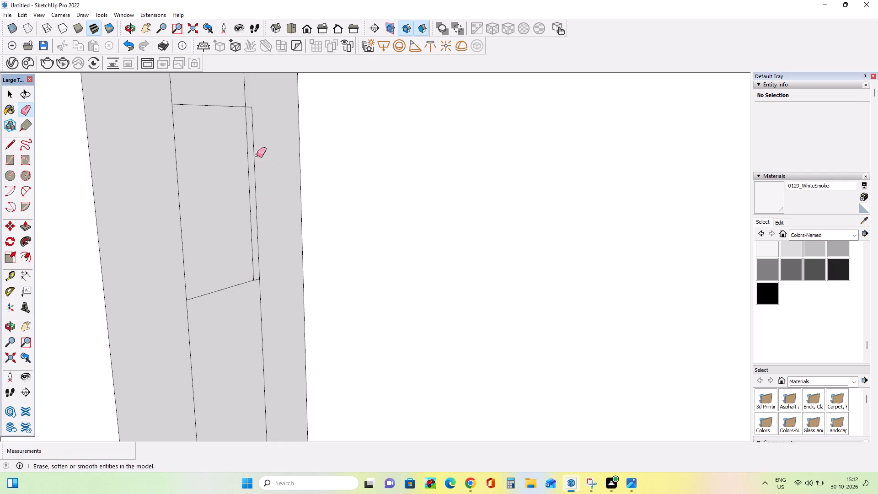
{"action": "left_click", "coordinate": [252, 107]}
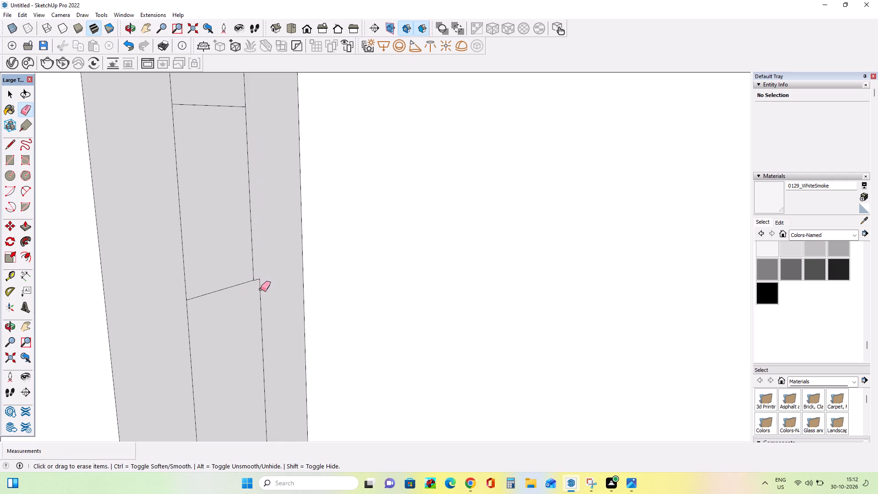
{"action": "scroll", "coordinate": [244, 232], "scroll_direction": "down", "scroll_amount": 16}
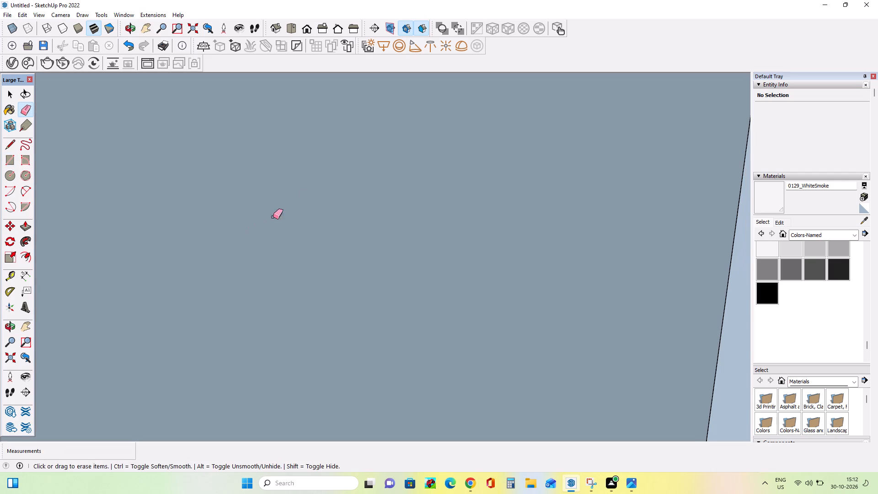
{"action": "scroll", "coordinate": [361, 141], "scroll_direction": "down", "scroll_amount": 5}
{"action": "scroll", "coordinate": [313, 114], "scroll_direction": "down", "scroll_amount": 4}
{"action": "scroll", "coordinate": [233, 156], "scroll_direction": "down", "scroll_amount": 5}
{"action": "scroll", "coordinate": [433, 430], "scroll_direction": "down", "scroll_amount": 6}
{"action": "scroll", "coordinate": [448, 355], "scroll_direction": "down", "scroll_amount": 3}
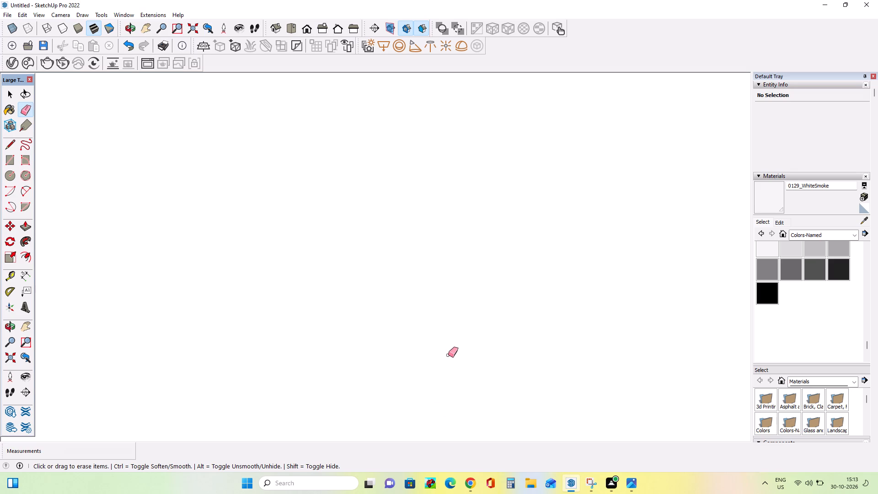
Erase the leftover rectangle's edges and corner stub below the strip's lower section on the recess side wall.
{"action": "scroll", "coordinate": [448, 355], "scroll_direction": "down", "scroll_amount": 6}
{"action": "scroll", "coordinate": [533, 284], "scroll_direction": "down", "scroll_amount": 20}
{"action": "scroll", "coordinate": [530, 256], "scroll_direction": "down", "scroll_amount": 19}
{"action": "middle_click_drag", "start_coordinate": [420, 320], "coordinate": [456, 304]}
{"action": "middle_click_drag", "start_coordinate": [477, 306], "coordinate": [480, 318]}
{"action": "scroll", "coordinate": [480, 315], "scroll_direction": "down", "scroll_amount": 8}
{"action": "middle_click_drag", "start_coordinate": [486, 311], "coordinate": [487, 286]}
{"action": "scroll", "coordinate": [467, 279], "scroll_direction": "up", "scroll_amount": 2}
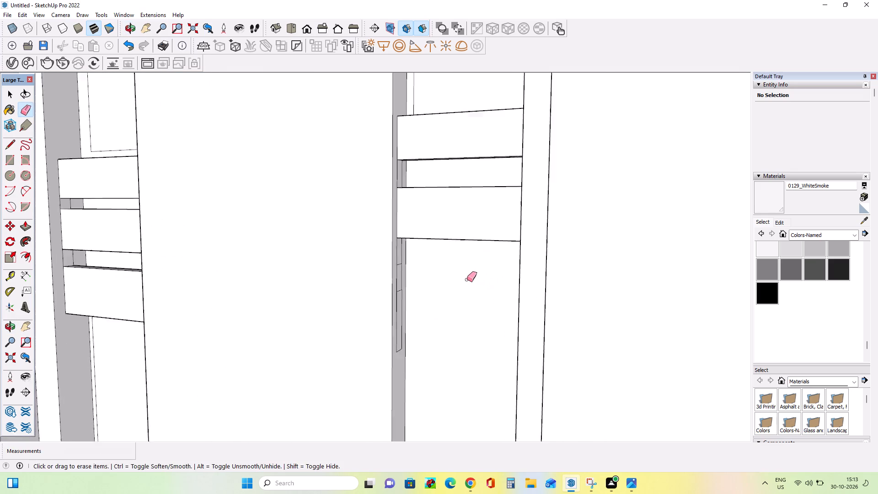
{"action": "scroll", "coordinate": [467, 279], "scroll_direction": "up", "scroll_amount": 2}
{"action": "middle_click_drag", "start_coordinate": [467, 279], "coordinate": [468, 286]}
{"action": "scroll", "coordinate": [415, 301], "scroll_direction": "up", "scroll_amount": 3}
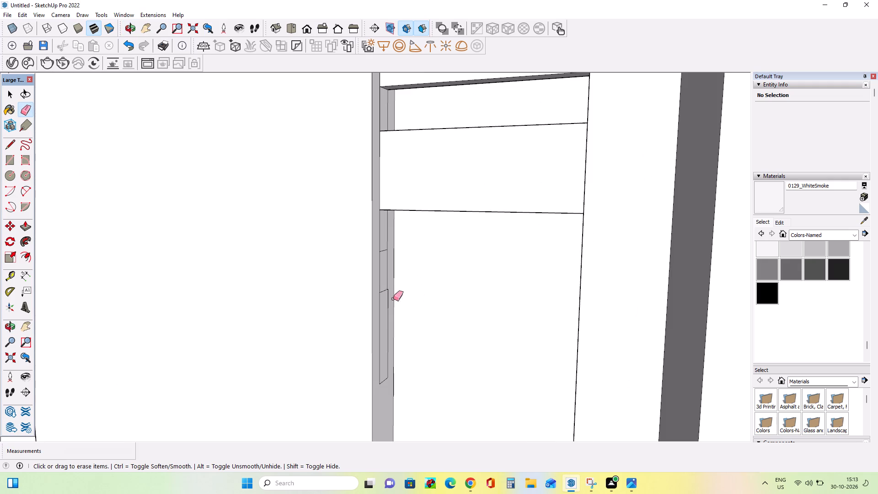
{"action": "left_click_drag", "start_coordinate": [379, 326], "coordinate": [392, 314]}
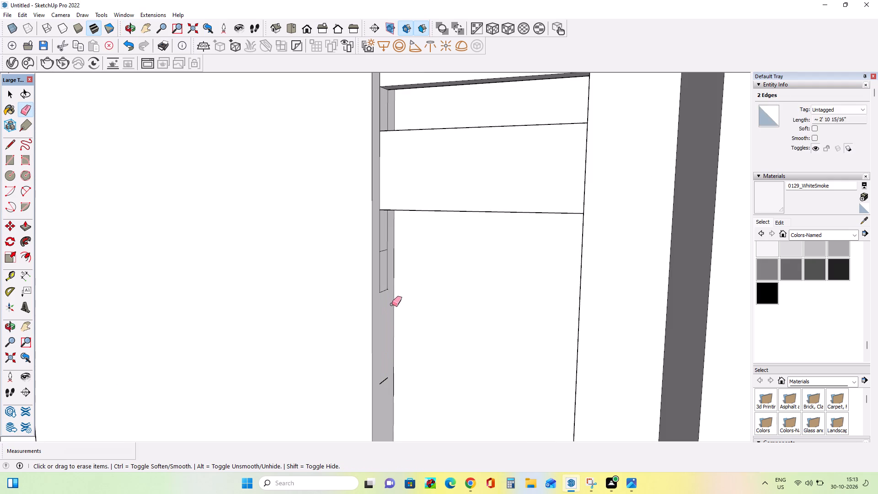
{"action": "scroll", "coordinate": [392, 300], "scroll_direction": "up", "scroll_amount": 4}
{"action": "left_click", "coordinate": [383, 421]}
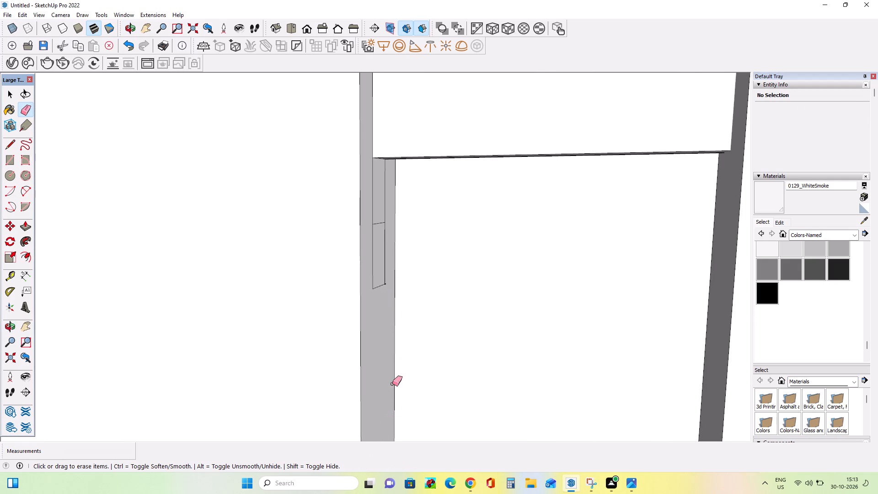
{"action": "scroll", "coordinate": [389, 338], "scroll_direction": "down", "scroll_amount": 4}
{"action": "scroll", "coordinate": [391, 295], "scroll_direction": "up", "scroll_amount": 18}
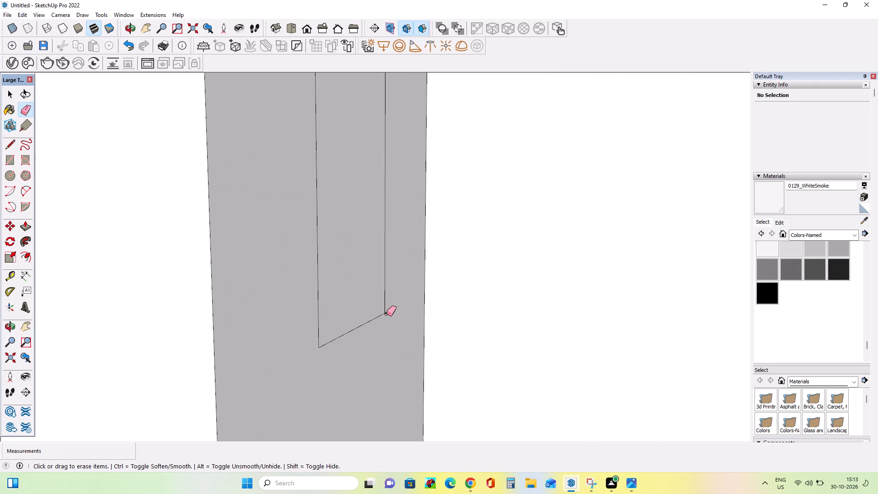
{"action": "scroll", "coordinate": [386, 314], "scroll_direction": "up", "scroll_amount": 5}
{"action": "left_click_drag", "start_coordinate": [391, 301], "coordinate": [387, 322]}
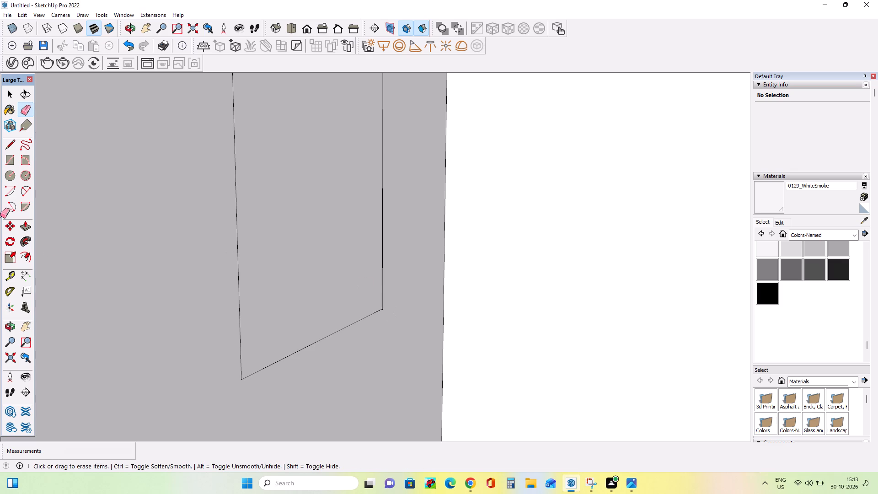
Push/Pull the lower section of the side-wall strip across the recess to the opposite wall as the third bar.
{"action": "left_click", "coordinate": [28, 223]}
{"action": "left_click_drag", "start_coordinate": [268, 264], "coordinate": [327, 290]}
{"action": "scroll", "coordinate": [327, 290], "scroll_direction": "down", "scroll_amount": 16}
{"action": "left_click_drag", "start_coordinate": [327, 290], "coordinate": [327, 290]}
{"action": "left_click", "coordinate": [327, 290]}
{"action": "left_click_drag", "start_coordinate": [327, 290], "coordinate": [346, 302]}
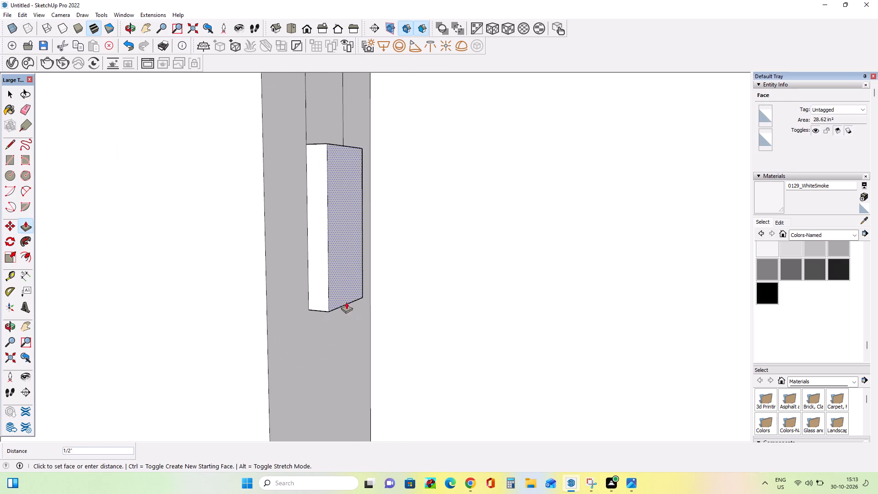
{"action": "left_click_drag", "start_coordinate": [346, 302], "coordinate": [570, 371]}
Extend the third bar's underside downward by about 5 3/16" and a further 4 15/16".
{"action": "scroll", "coordinate": [396, 315], "scroll_direction": "down", "scroll_amount": 16}
{"action": "middle_click_drag", "start_coordinate": [406, 333], "coordinate": [466, 191]}
{"action": "left_click_drag", "start_coordinate": [476, 296], "coordinate": [477, 315]}
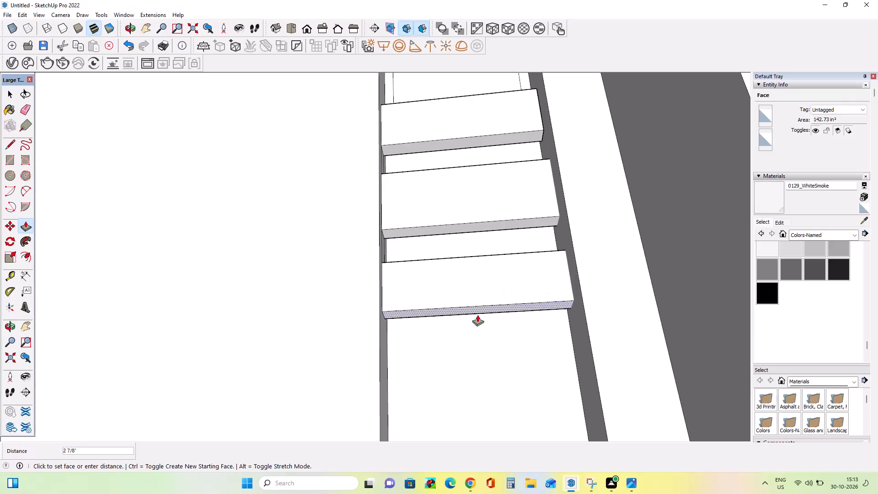
{"action": "left_click_drag", "start_coordinate": [477, 315], "coordinate": [477, 321]}
{"action": "scroll", "coordinate": [423, 265], "scroll_direction": "down", "scroll_amount": 12}
{"action": "middle_click_drag", "start_coordinate": [466, 275], "coordinate": [429, 426]}
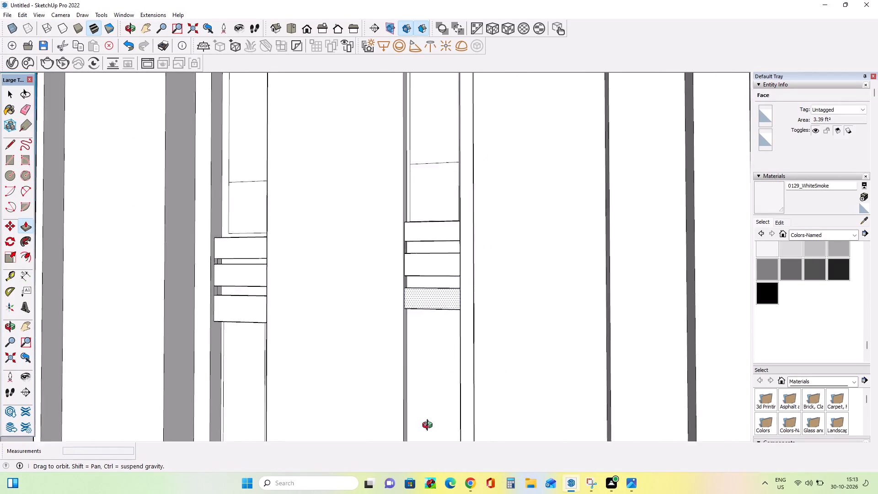
{"action": "middle_click_drag", "start_coordinate": [429, 426], "coordinate": [428, 428]}
{"action": "scroll", "coordinate": [404, 329], "scroll_direction": "up", "scroll_amount": 3}
{"action": "middle_click_drag", "start_coordinate": [414, 326], "coordinate": [458, 239]}
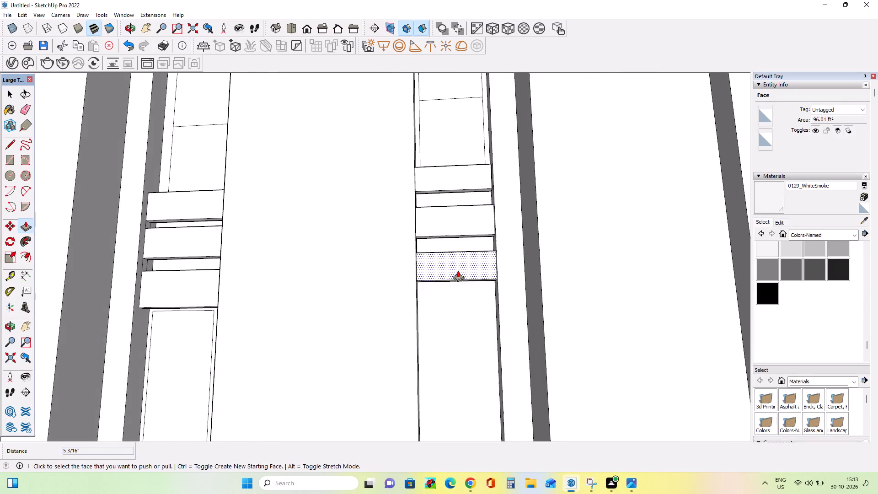
{"action": "scroll", "coordinate": [455, 275], "scroll_direction": "up", "scroll_amount": 4}
{"action": "middle_click_drag", "start_coordinate": [455, 279], "coordinate": [463, 212]}
{"action": "left_click_drag", "start_coordinate": [444, 270], "coordinate": [445, 277]}
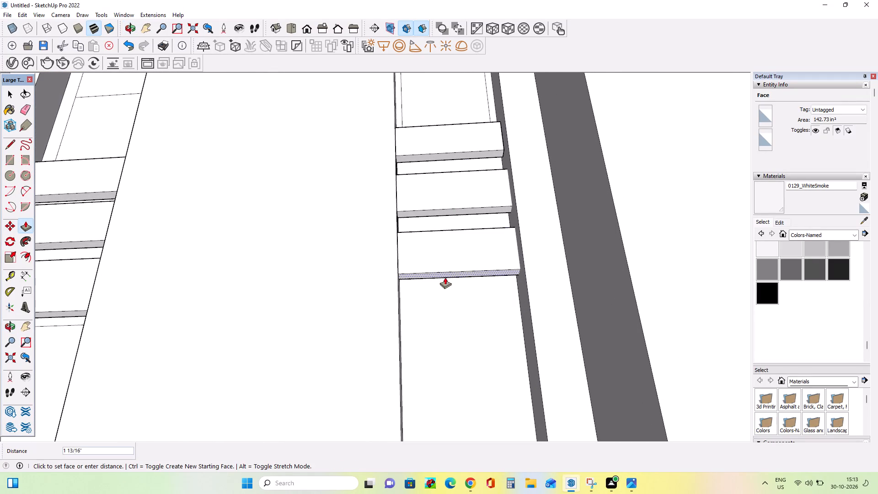
{"action": "left_click_drag", "start_coordinate": [445, 277], "coordinate": [445, 285]}
Lower the third bar's top face by about 2 1/8" to widen the gap beneath the second bar.
{"action": "middle_click_drag", "start_coordinate": [451, 263], "coordinate": [412, 463]}
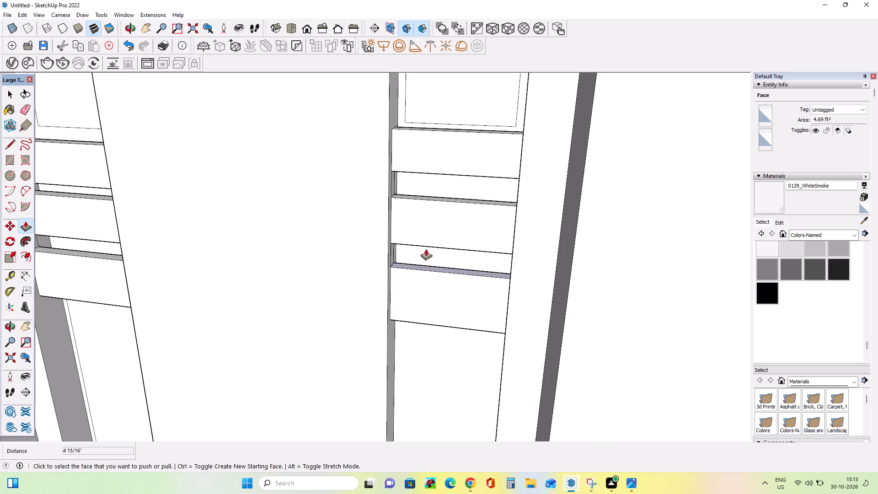
{"action": "scroll", "coordinate": [426, 249], "scroll_direction": "up", "scroll_amount": 3}
{"action": "left_click_drag", "start_coordinate": [423, 273], "coordinate": [422, 282]}
Examine the three-bar group and the blank recess wall below it against the neighbouring recess from several angles.
{"action": "scroll", "coordinate": [359, 226], "scroll_direction": "down", "scroll_amount": 10}
{"action": "middle_click_drag", "start_coordinate": [422, 255], "coordinate": [434, 238]}
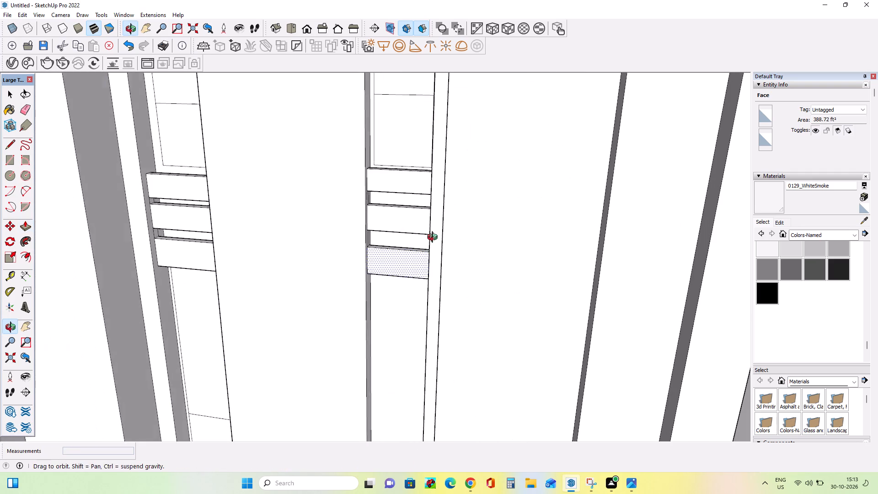
{"action": "middle_click_drag", "start_coordinate": [434, 238], "coordinate": [438, 234]}
{"action": "middle_click_drag", "start_coordinate": [306, 190], "coordinate": [342, 166]}
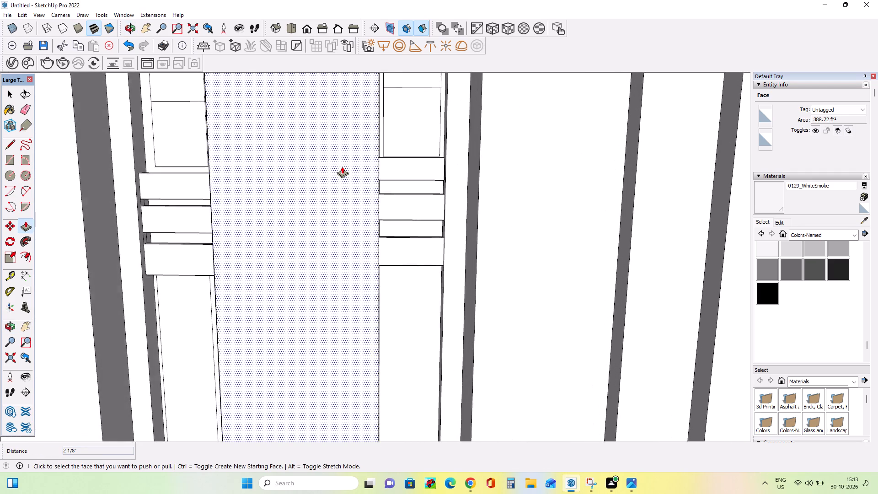
{"action": "scroll", "coordinate": [342, 170], "scroll_direction": "down", "scroll_amount": 11}
{"action": "middle_click_drag", "start_coordinate": [399, 227], "coordinate": [393, 211]}
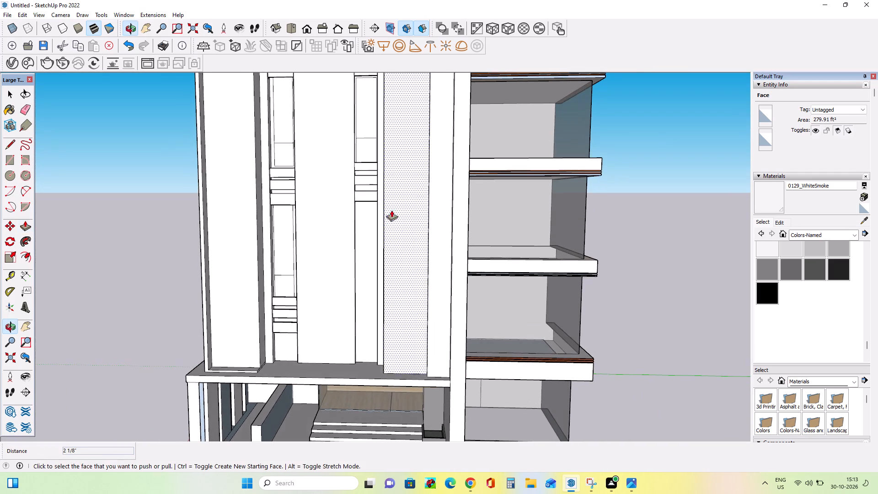
{"action": "scroll", "coordinate": [357, 236], "scroll_direction": "up", "scroll_amount": 4}
{"action": "middle_click_drag", "start_coordinate": [356, 227], "coordinate": [315, 231]}
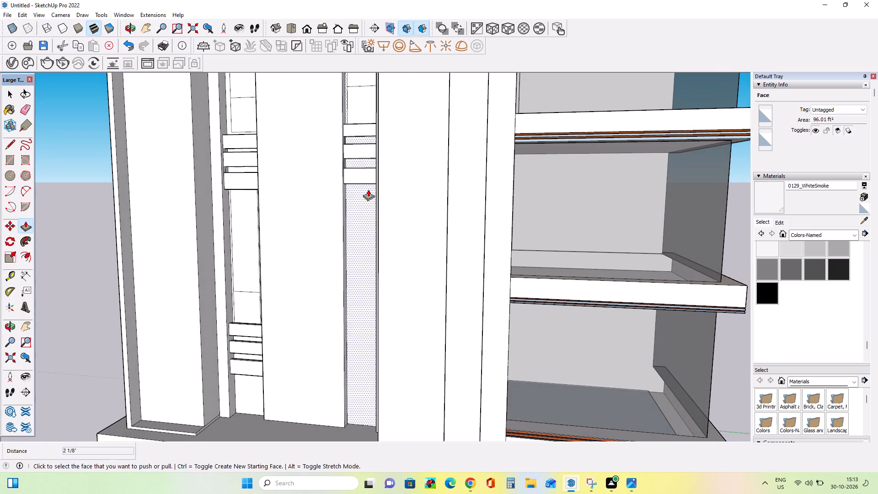
{"action": "scroll", "coordinate": [340, 197], "scroll_direction": "up", "scroll_amount": 2}
{"action": "middle_click_drag", "start_coordinate": [355, 204], "coordinate": [394, 209]}
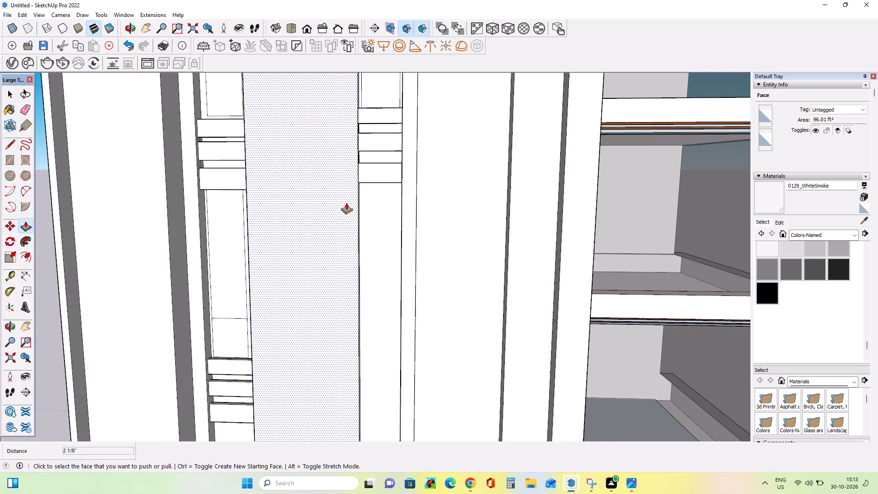
{"action": "middle_click_drag", "start_coordinate": [342, 215], "coordinate": [345, 190]}
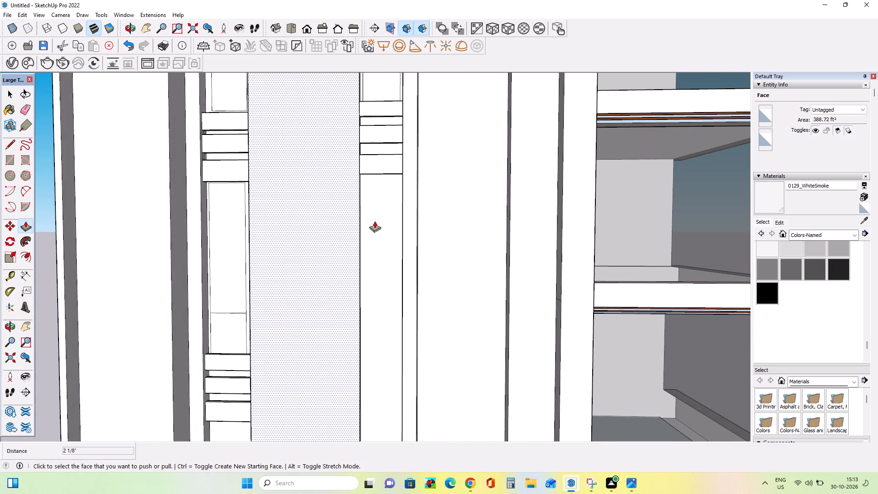
{"action": "middle_click_drag", "start_coordinate": [375, 221], "coordinate": [346, 217]}
{"action": "middle_click", "coordinate": [386, 229]}
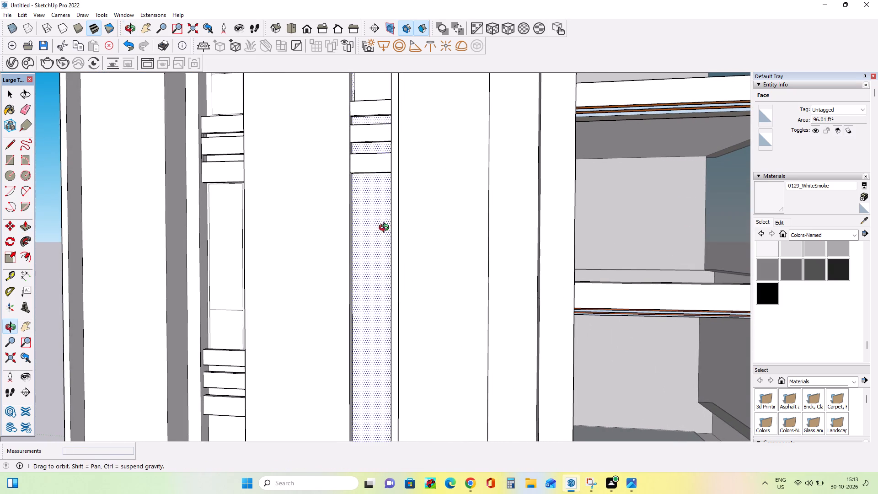
{"action": "middle_click_drag", "start_coordinate": [374, 224], "coordinate": [372, 219]}
{"action": "middle_click", "coordinate": [372, 218]}
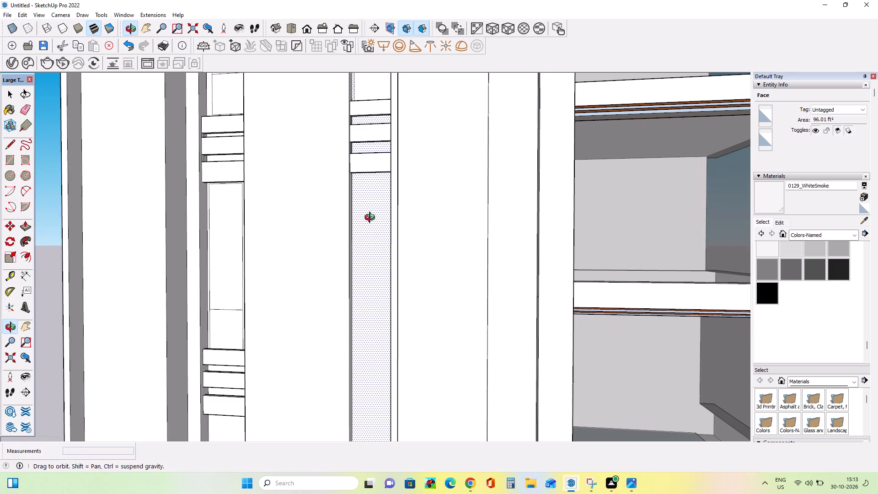
{"action": "middle_click", "coordinate": [371, 234]}
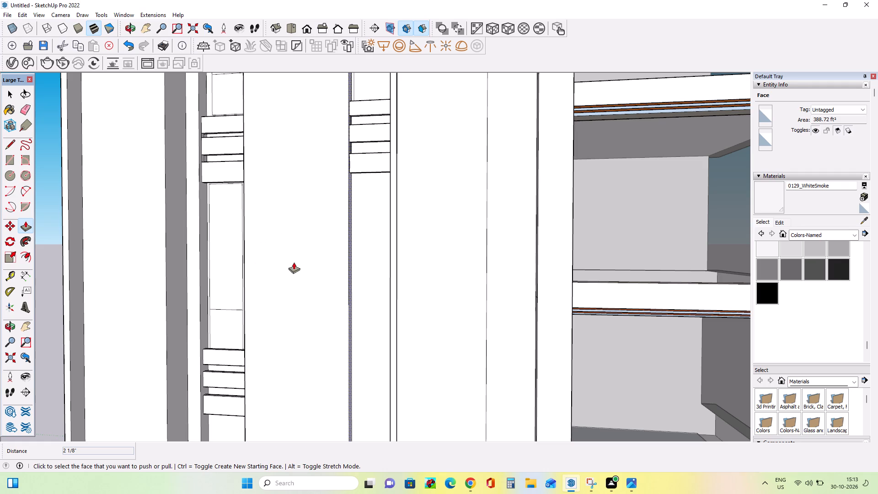
Draw a window rectangle about 9' 4 3/8" by 2' 8 1/8" on the recess's back wall, just beneath the three bars.
{"action": "scroll", "coordinate": [349, 221], "scroll_direction": "up", "scroll_amount": 2}
{"action": "middle_click_drag", "start_coordinate": [364, 222], "coordinate": [376, 226]}
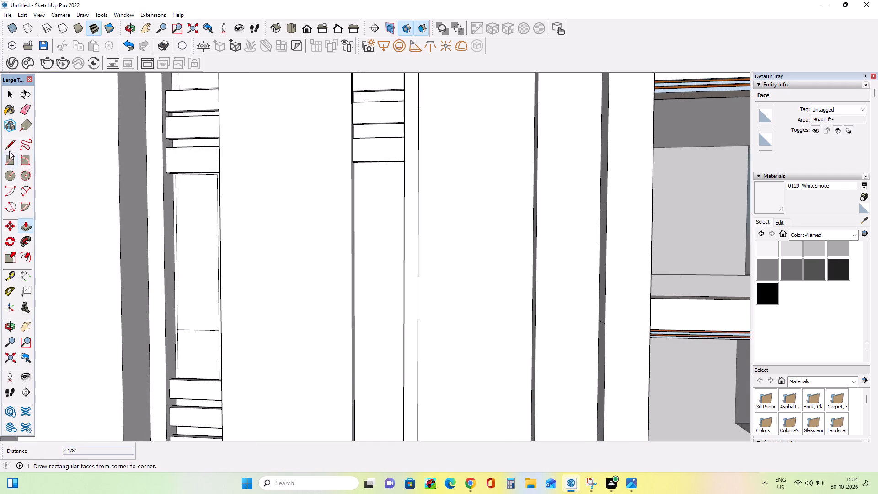
{"action": "left_click", "coordinate": [6, 161]}
{"action": "middle_click_drag", "start_coordinate": [301, 220], "coordinate": [316, 238]}
{"action": "scroll", "coordinate": [361, 205], "scroll_direction": "up", "scroll_amount": 3}
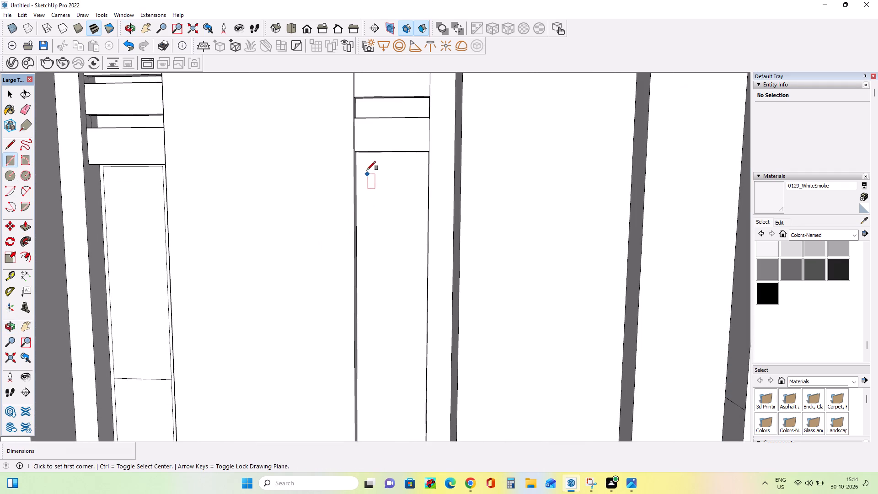
{"action": "left_click", "coordinate": [360, 156]}
{"action": "left_click", "coordinate": [423, 379]}
Draw a shorter rectangle about 2' 8 1/8" wide directly beneath the new window rectangle, sharing its bottom edge.
{"action": "scroll", "coordinate": [343, 255], "scroll_direction": "down", "scroll_amount": 13}
{"action": "middle_click_drag", "start_coordinate": [360, 334], "coordinate": [386, 319]}
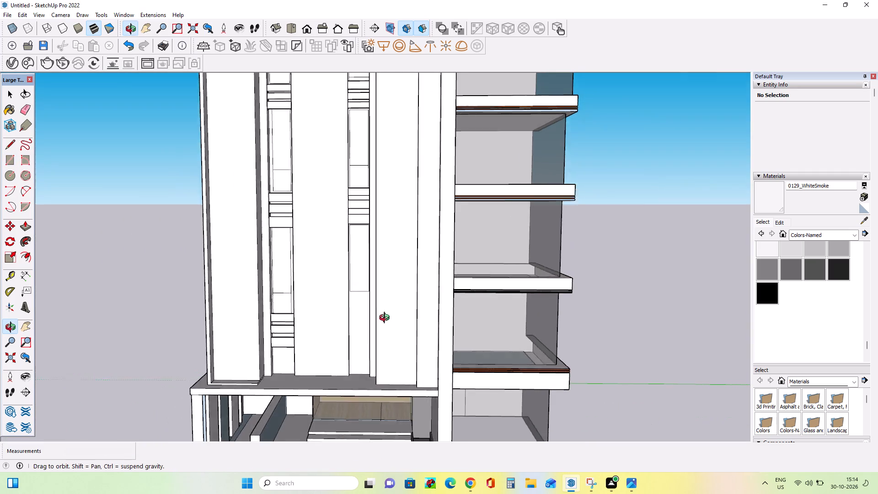
{"action": "middle_click_drag", "start_coordinate": [386, 319], "coordinate": [389, 308]}
{"action": "scroll", "coordinate": [367, 301], "scroll_direction": "up", "scroll_amount": 8}
{"action": "middle_click_drag", "start_coordinate": [366, 301], "coordinate": [325, 308]}
{"action": "scroll", "coordinate": [324, 277], "scroll_direction": "up", "scroll_amount": 3}
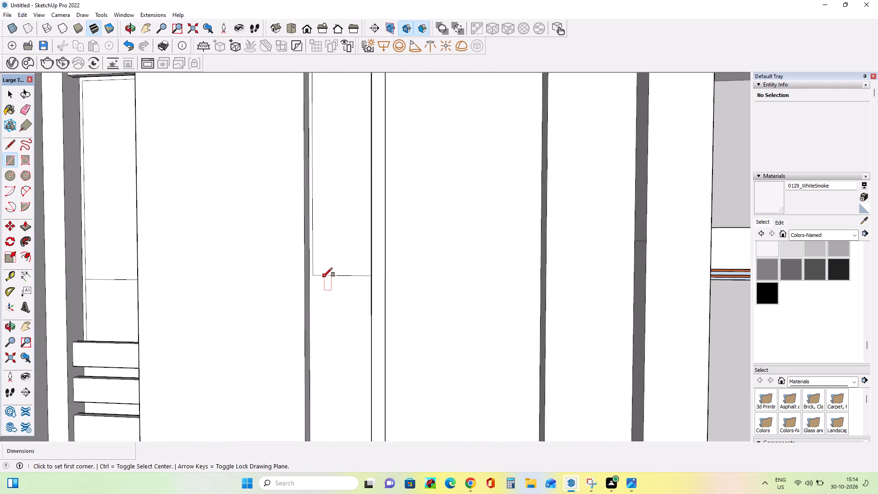
{"action": "left_click", "coordinate": [312, 276]}
{"action": "middle_click_drag", "start_coordinate": [356, 278], "coordinate": [401, 279]}
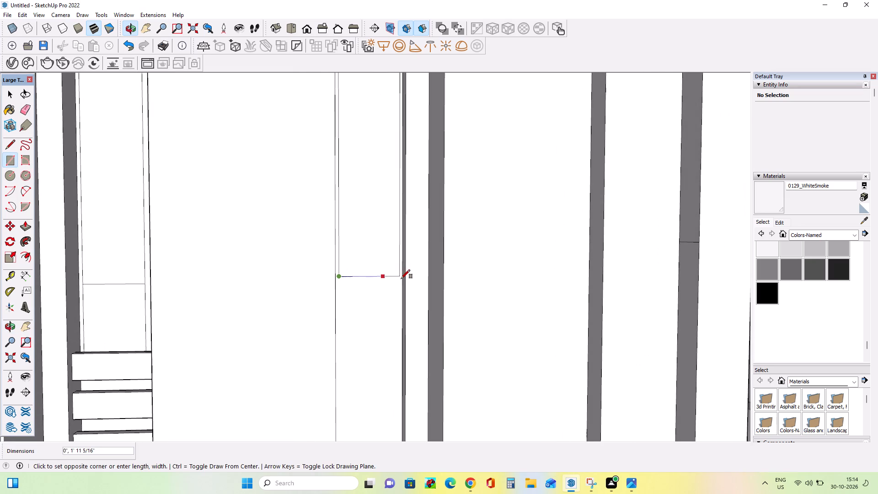
{"action": "left_click", "coordinate": [400, 277]}
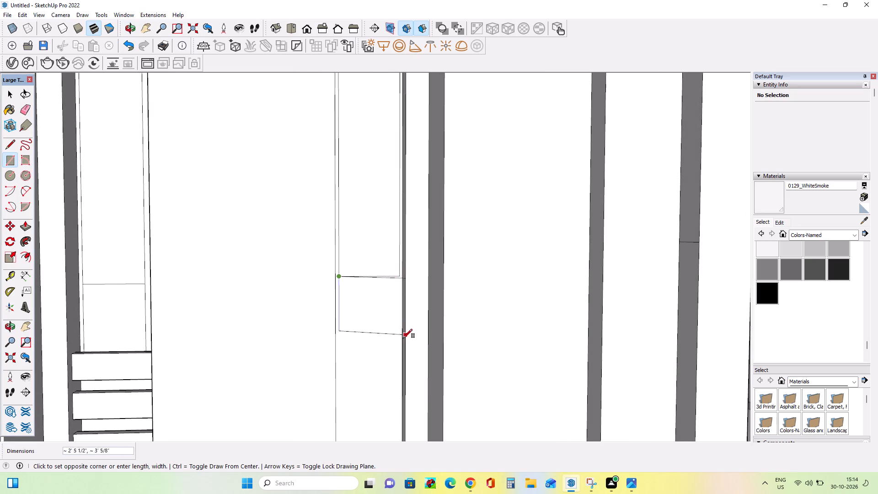
{"action": "left_click", "coordinate": [399, 278]}
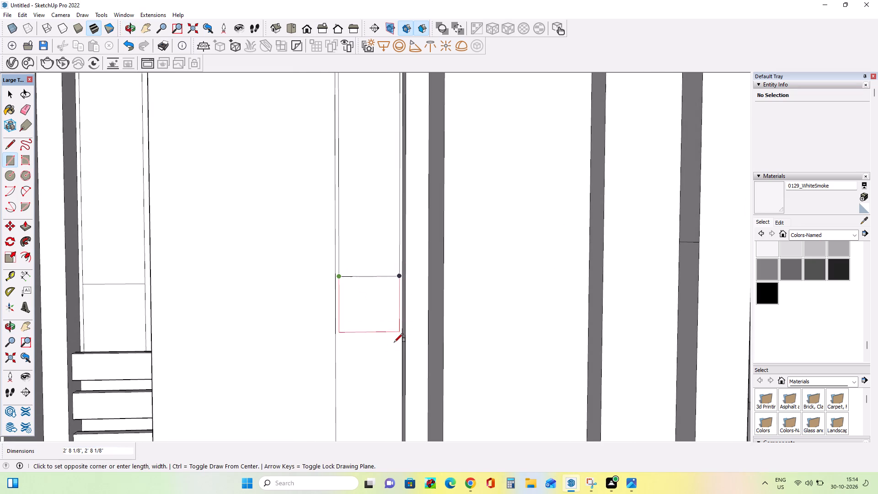
{"action": "left_click", "coordinate": [392, 351]}
{"action": "scroll", "coordinate": [341, 237], "scroll_direction": "down", "scroll_amount": 3}
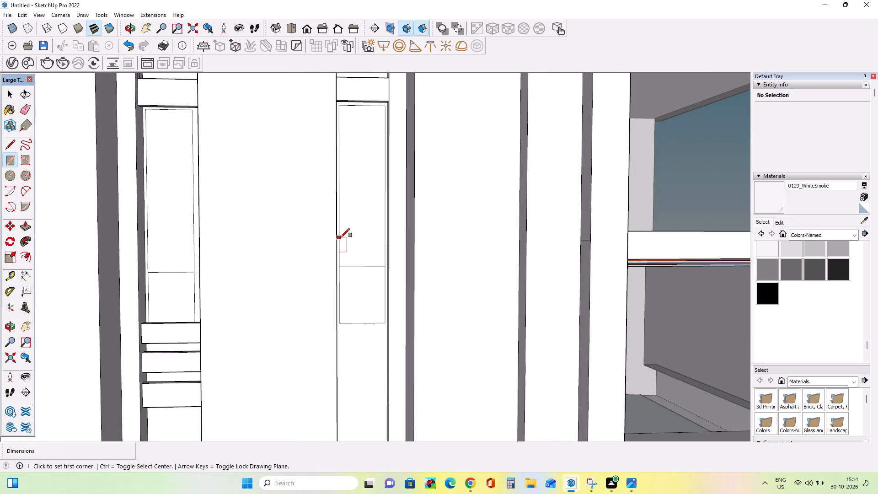
Draw a narrow strip about 3' 8 5/16" by 2 7/8" on the right recess's side wall, below the new window rectangle.
{"action": "scroll", "coordinate": [341, 237], "scroll_direction": "down", "scroll_amount": 14}
{"action": "scroll", "coordinate": [351, 296], "scroll_direction": "up", "scroll_amount": 5}
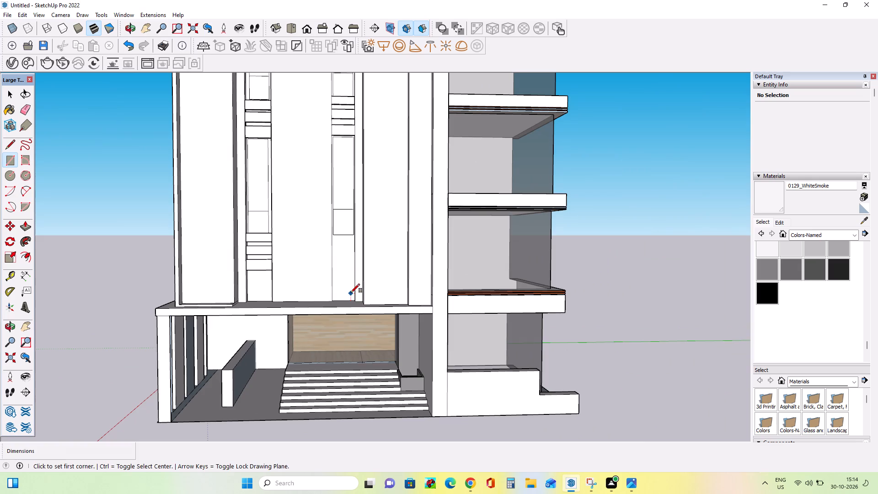
{"action": "middle_click_drag", "start_coordinate": [351, 291], "coordinate": [317, 313]}
{"action": "scroll", "coordinate": [331, 234], "scroll_direction": "up", "scroll_amount": 7}
{"action": "middle_click_drag", "start_coordinate": [336, 247], "coordinate": [337, 241]}
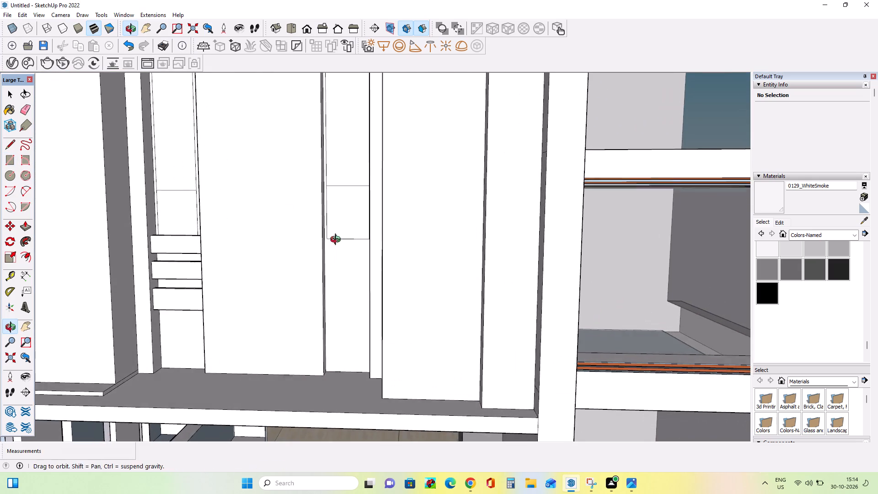
{"action": "middle_click_drag", "start_coordinate": [337, 241], "coordinate": [337, 235]}
{"action": "left_click", "coordinate": [10, 162]}
{"action": "middle_click_drag", "start_coordinate": [251, 258], "coordinate": [182, 287]}
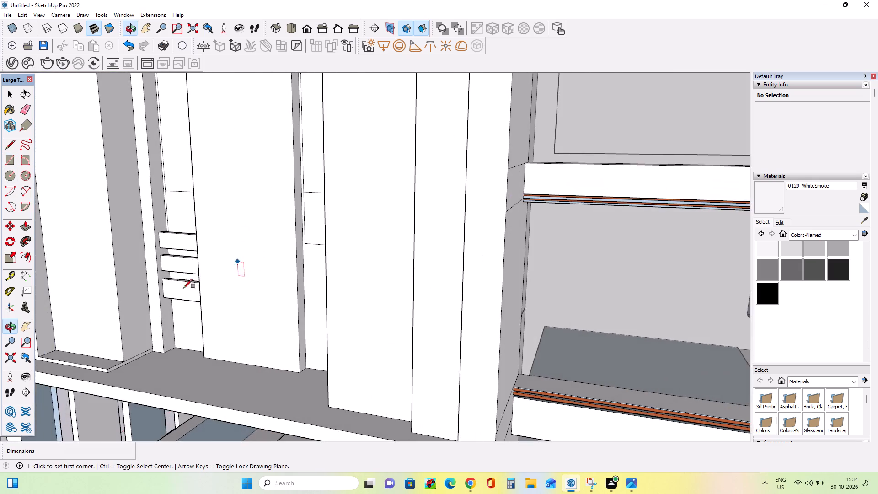
{"action": "scroll", "coordinate": [262, 287], "scroll_direction": "up", "scroll_amount": 7}
{"action": "middle_click_drag", "start_coordinate": [346, 266], "coordinate": [332, 266]}
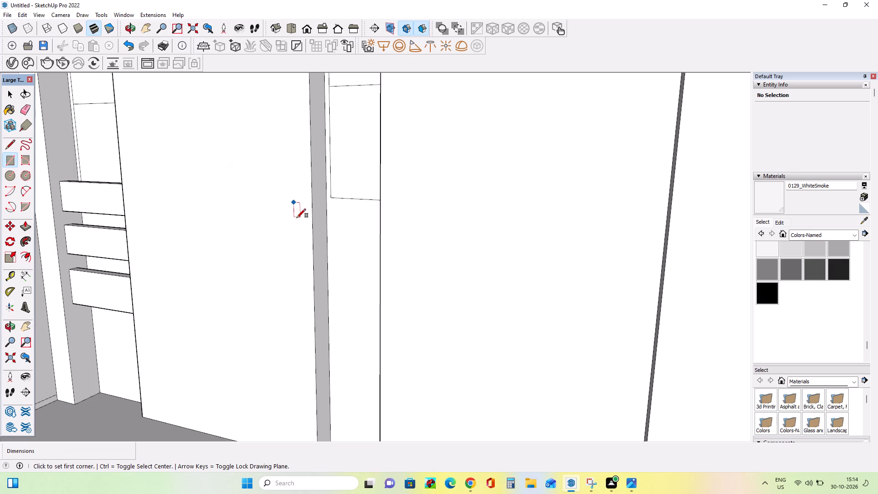
{"action": "left_click", "coordinate": [320, 197]}
{"action": "scroll", "coordinate": [319, 315], "scroll_direction": "up", "scroll_amount": 5}
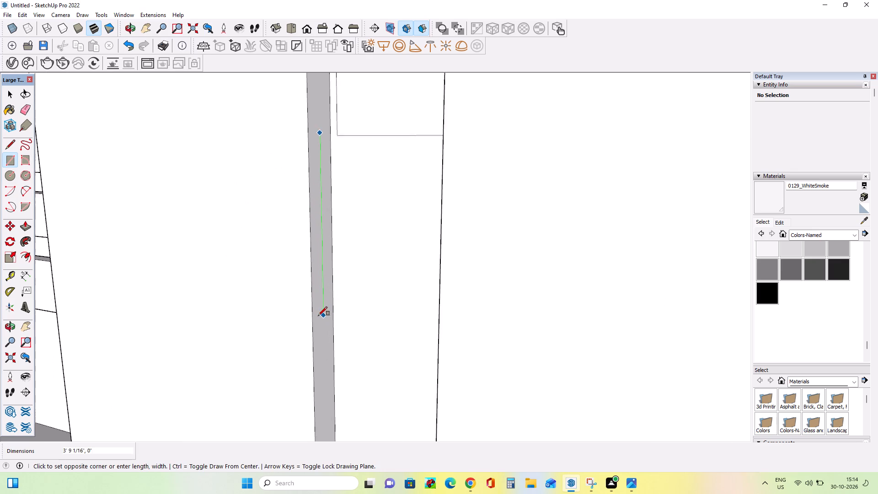
{"action": "left_click", "coordinate": [330, 309]}
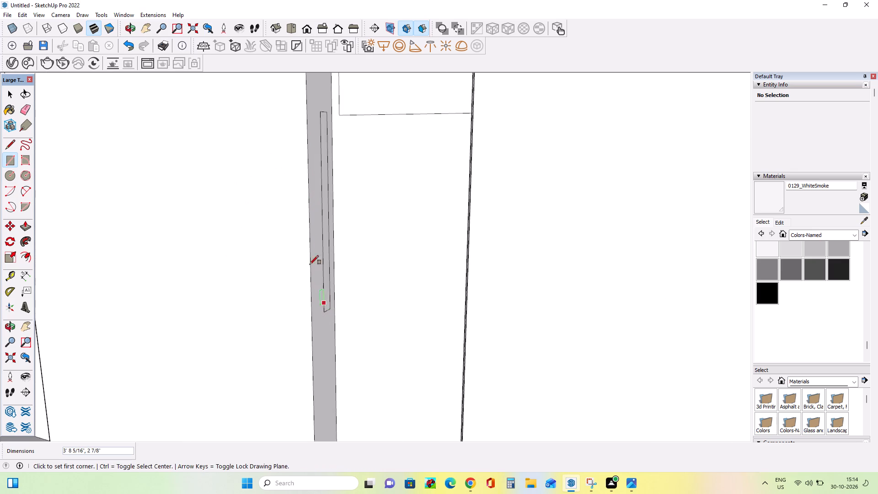
Draw a rectangle about 1' 3/4" by 2 7/8" at the strip's top and extrude it about 2' 8 9/16" across the recess.
{"action": "middle_click_drag", "start_coordinate": [289, 219], "coordinate": [277, 233]}
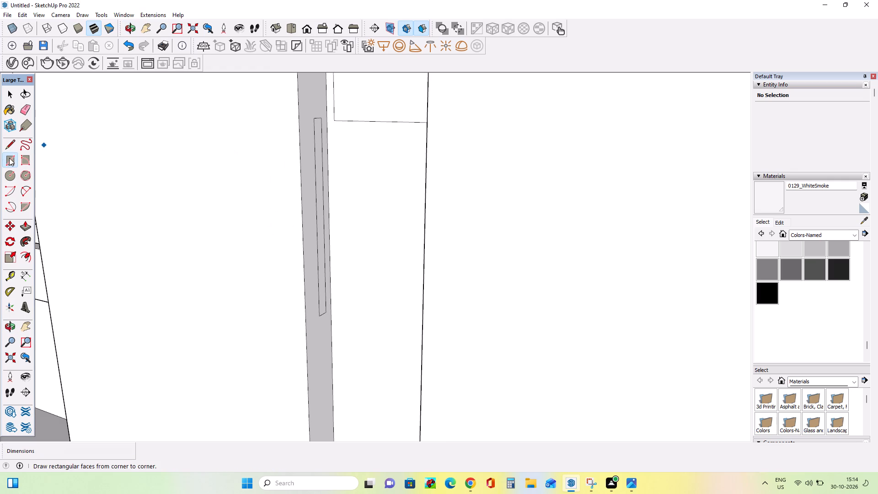
{"action": "left_click", "coordinate": [7, 159]}
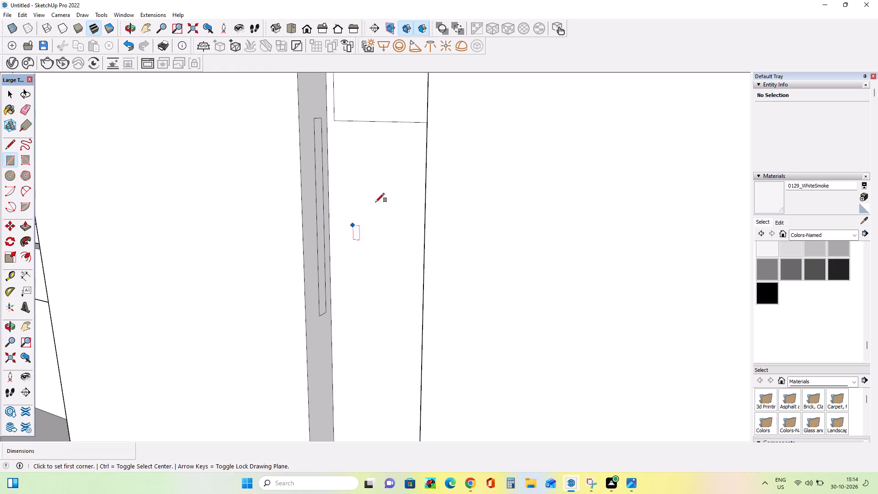
{"action": "left_click", "coordinate": [317, 118]}
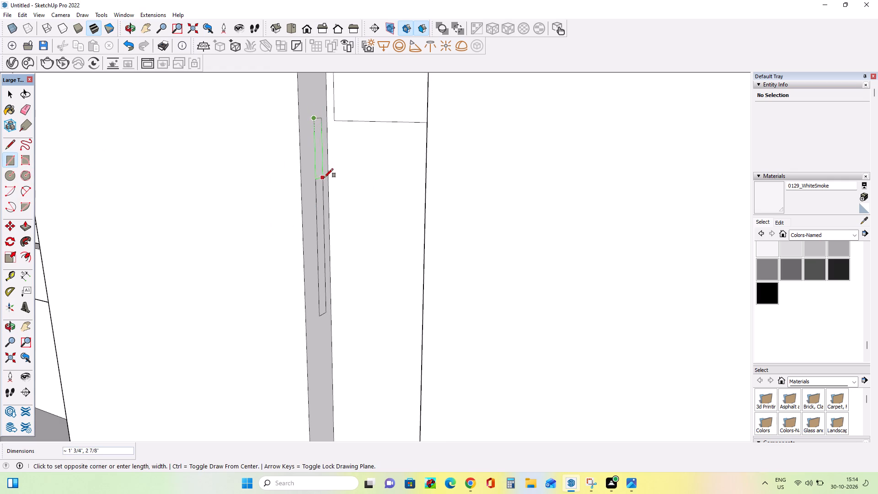
{"action": "left_click", "coordinate": [324, 177]}
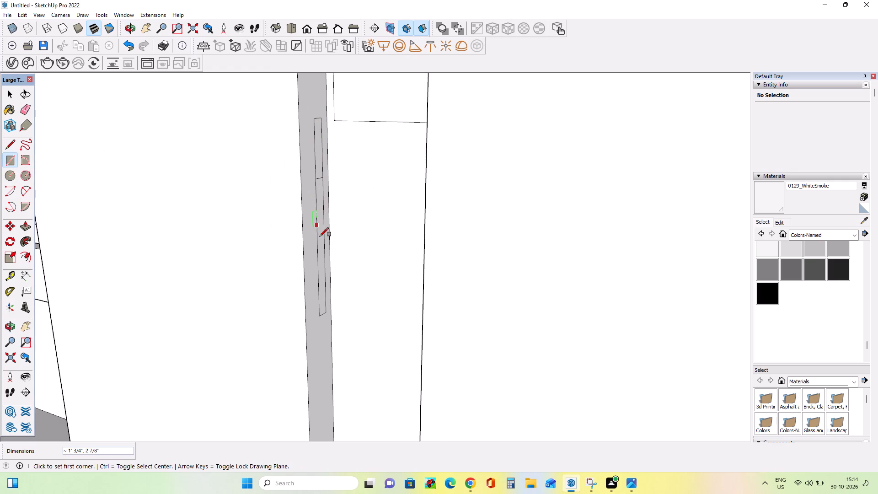
{"action": "left_click", "coordinate": [29, 224]}
{"action": "left_click_drag", "start_coordinate": [319, 155], "coordinate": [460, 198]}
Extend the first bar's free end by about 1 15/16" towards the opposite side wall of the recess.
{"action": "middle_click_drag", "start_coordinate": [272, 226], "coordinate": [418, 234]}
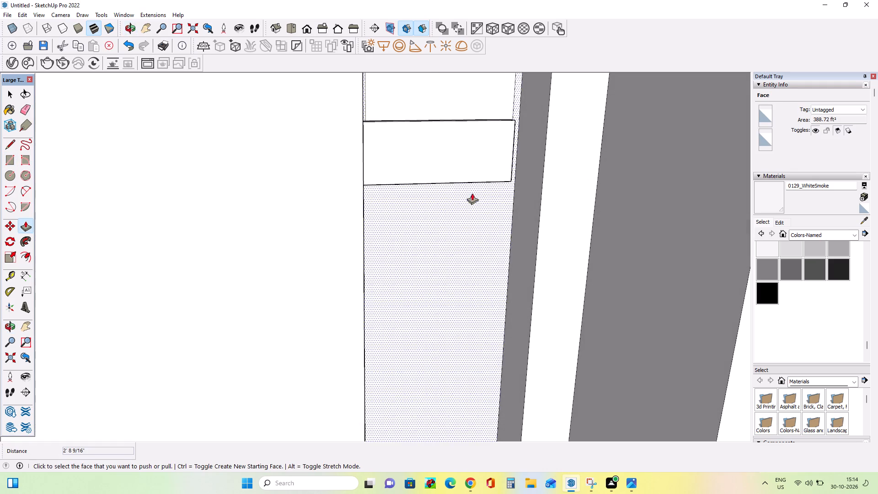
{"action": "scroll", "coordinate": [530, 153], "scroll_direction": "up", "scroll_amount": 4}
{"action": "middle_click_drag", "start_coordinate": [530, 154], "coordinate": [445, 210]}
{"action": "scroll", "coordinate": [514, 188], "scroll_direction": "up", "scroll_amount": 4}
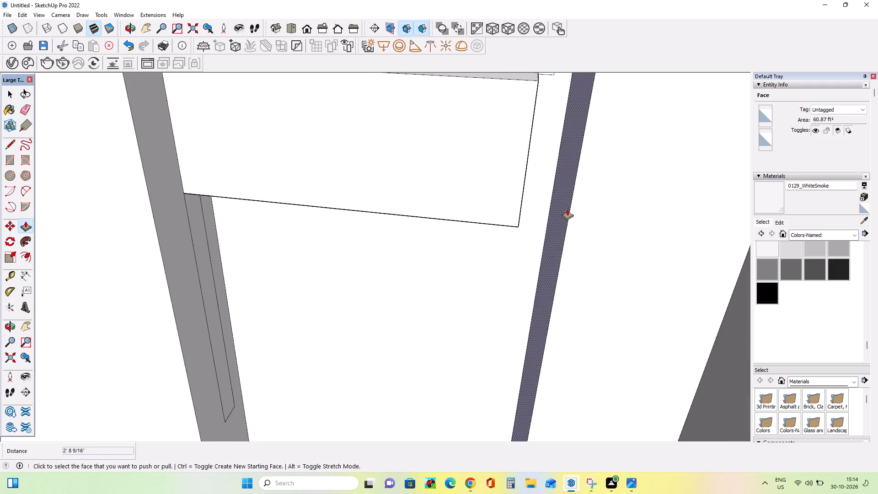
{"action": "middle_click_drag", "start_coordinate": [567, 209], "coordinate": [494, 227]}
{"action": "middle_click_drag", "start_coordinate": [502, 227], "coordinate": [514, 235]}
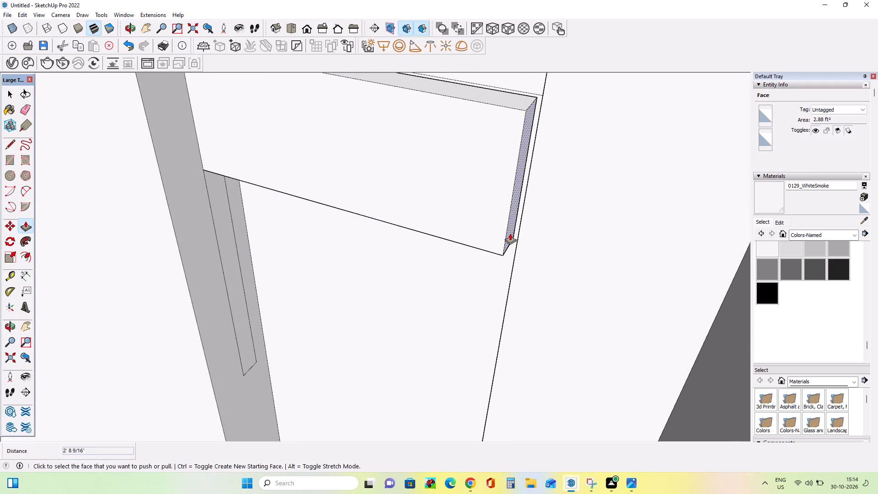
{"action": "left_click_drag", "start_coordinate": [509, 233], "coordinate": [529, 248]}
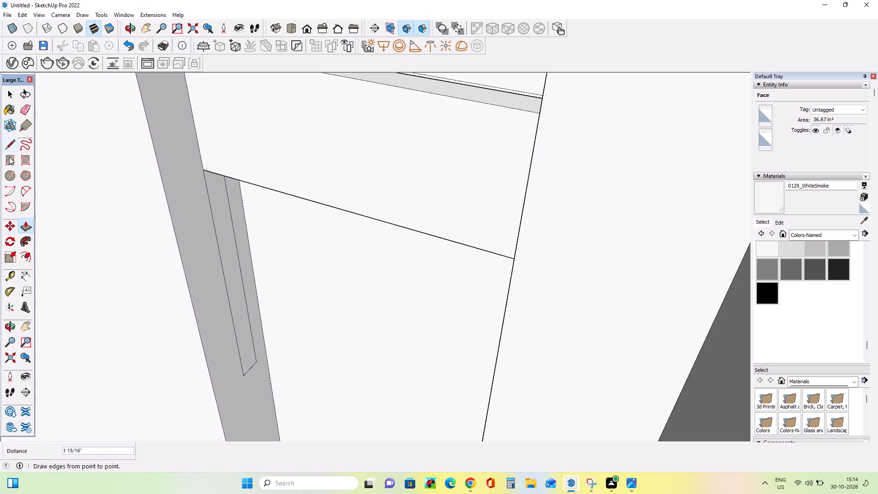
Draw a rectangle about 11 11/16" by 2 7/8" midway down the strip and extrude it about 3' 5/8" as the second bar.
{"action": "left_click", "coordinate": [8, 163]}
{"action": "left_click", "coordinate": [217, 234]}
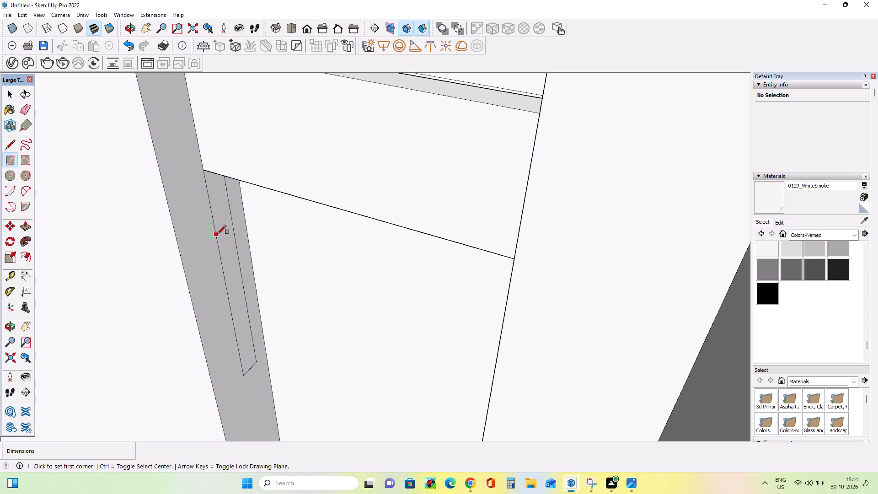
{"action": "left_click", "coordinate": [245, 299]}
{"action": "left_click", "coordinate": [26, 227]}
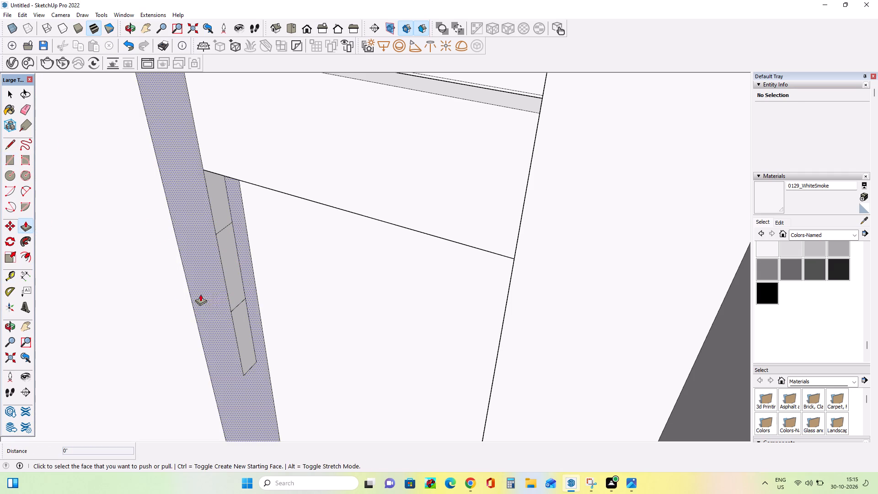
{"action": "left_click_drag", "start_coordinate": [231, 289], "coordinate": [534, 360]}
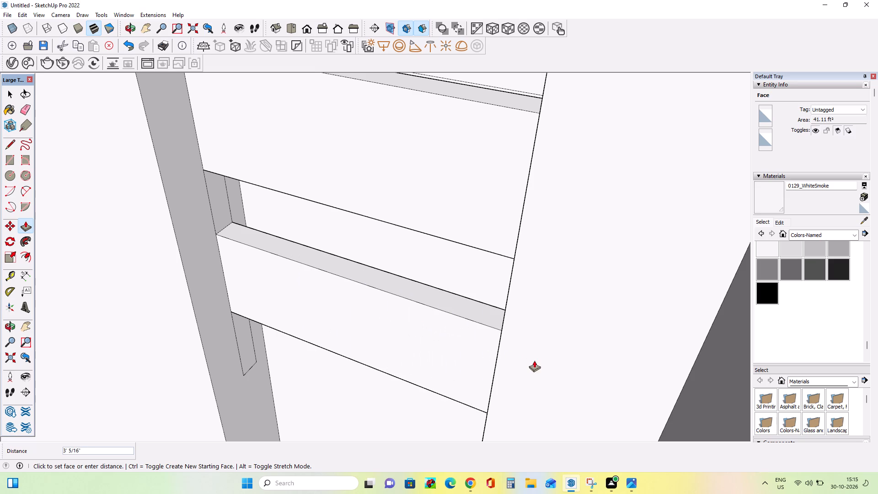
{"action": "left_click_drag", "start_coordinate": [534, 360], "coordinate": [535, 361]}
Draw a rectangle about 5 13/16" by 2 7/8" at the bottom of the side-wall strip, below the second bar.
{"action": "middle_click_drag", "start_coordinate": [352, 338], "coordinate": [446, 268]}
{"action": "scroll", "coordinate": [214, 221], "scroll_direction": "down", "scroll_amount": 2}
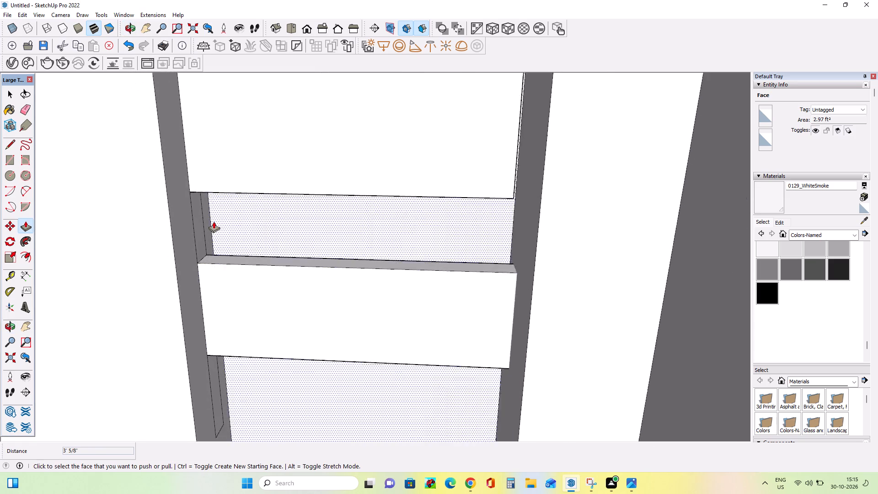
{"action": "scroll", "coordinate": [214, 221], "scroll_direction": "down", "scroll_amount": 17}
{"action": "middle_click_drag", "start_coordinate": [288, 263], "coordinate": [312, 239]}
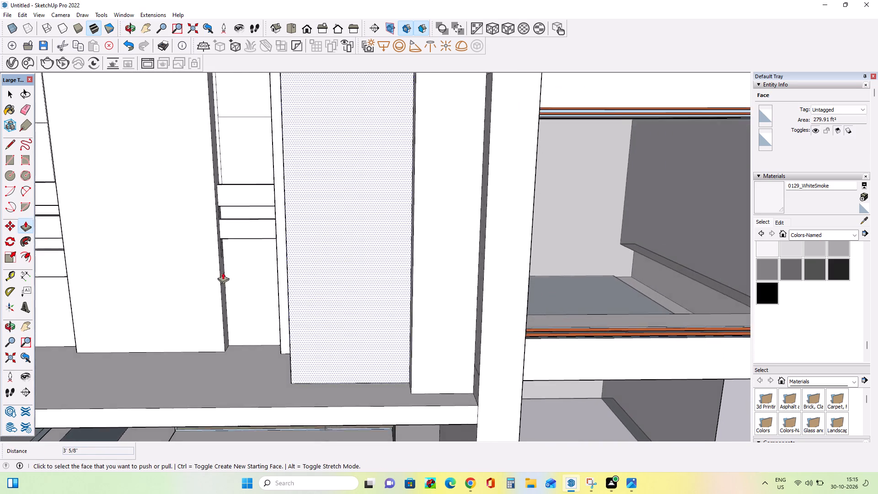
{"action": "scroll", "coordinate": [216, 263], "scroll_direction": "up", "scroll_amount": 5}
{"action": "middle_click_drag", "start_coordinate": [306, 276], "coordinate": [180, 312]}
{"action": "middle_click_drag", "start_coordinate": [128, 253], "coordinate": [257, 262]}
{"action": "scroll", "coordinate": [334, 298], "scroll_direction": "up", "scroll_amount": 4}
{"action": "middle_click_drag", "start_coordinate": [428, 314], "coordinate": [332, 316]}
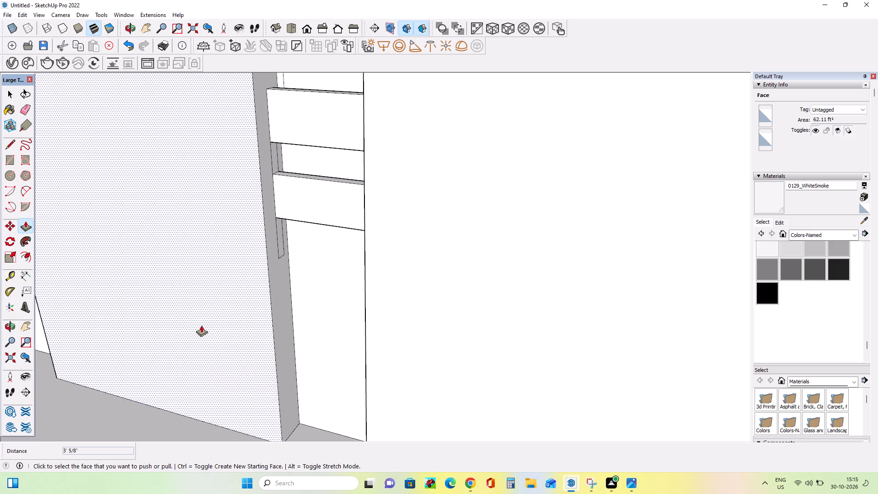
{"action": "middle_click_drag", "start_coordinate": [193, 309], "coordinate": [197, 322]}
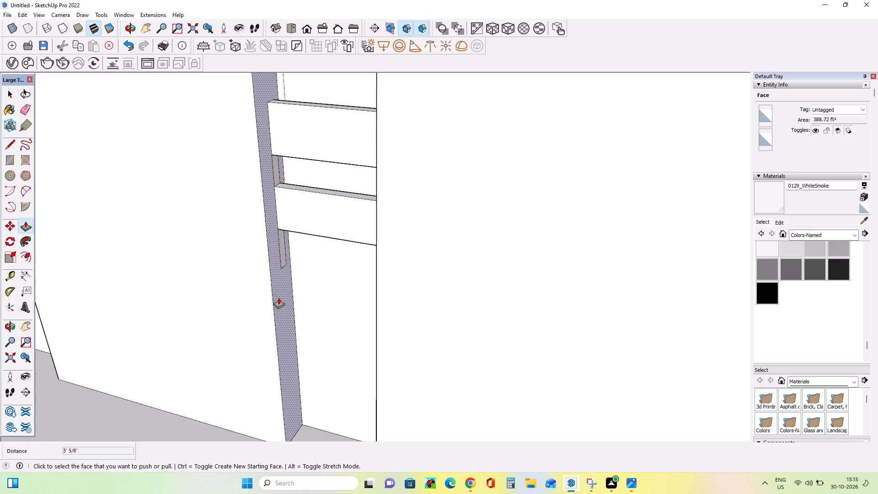
{"action": "scroll", "coordinate": [279, 297], "scroll_direction": "up", "scroll_amount": 4}
{"action": "middle_click_drag", "start_coordinate": [270, 274], "coordinate": [225, 263]}
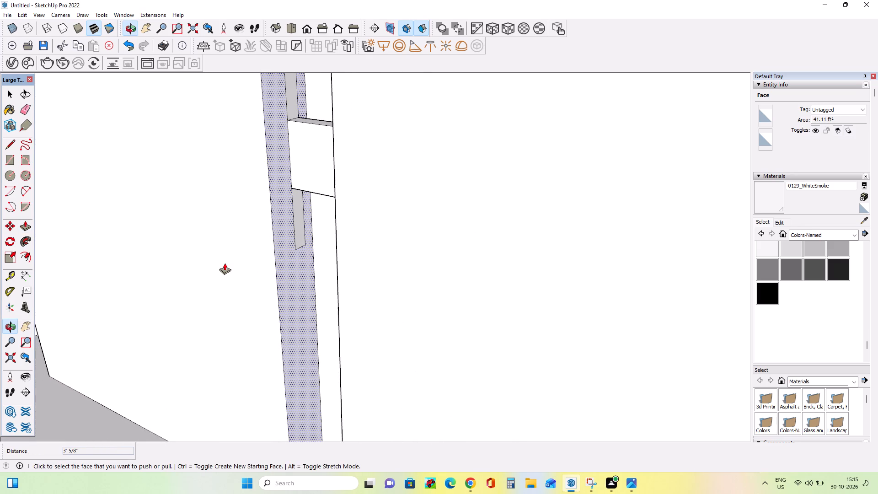
{"action": "middle_click", "coordinate": [225, 263]}
{"action": "middle_click_drag", "start_coordinate": [280, 260], "coordinate": [285, 240]}
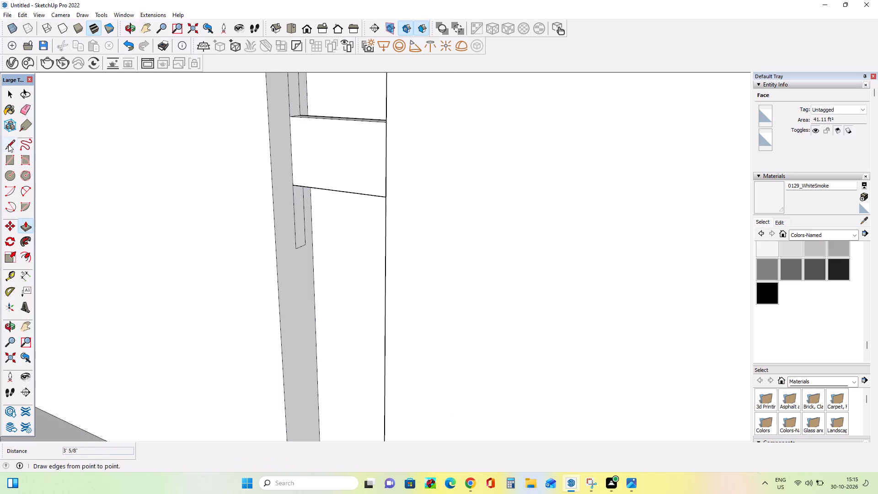
{"action": "left_click", "coordinate": [6, 160]}
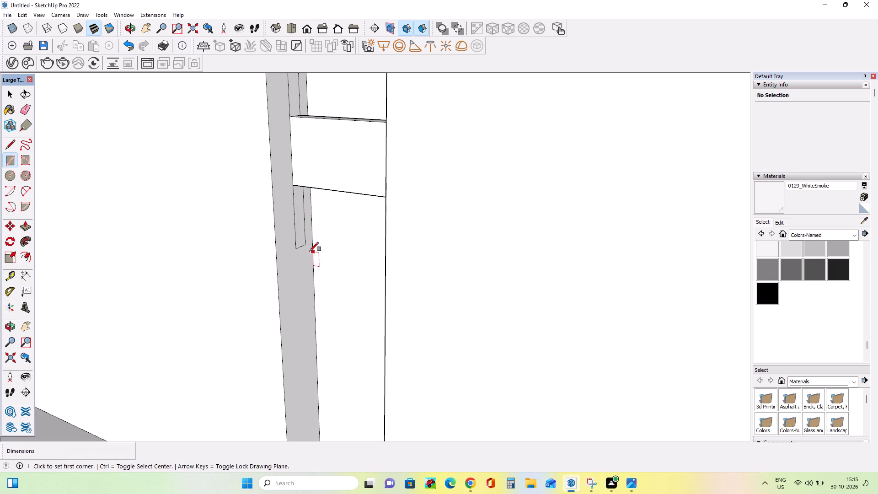
{"action": "left_click", "coordinate": [295, 216]}
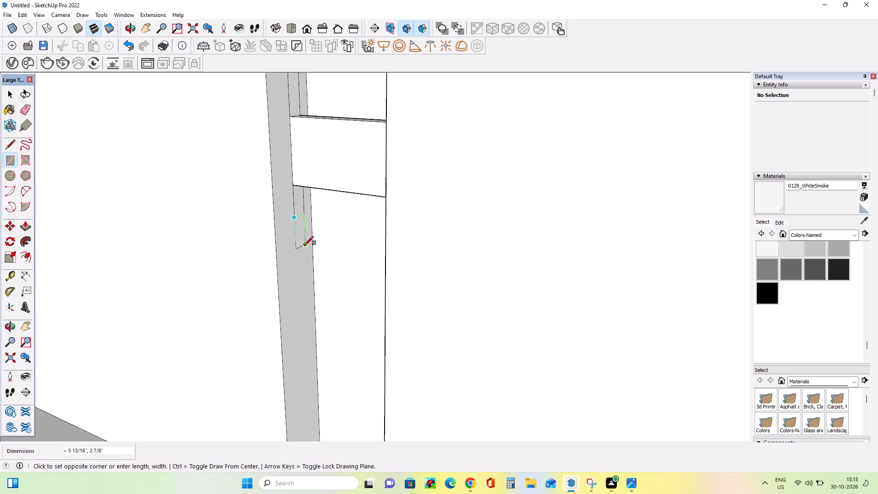
{"action": "left_click", "coordinate": [305, 245]}
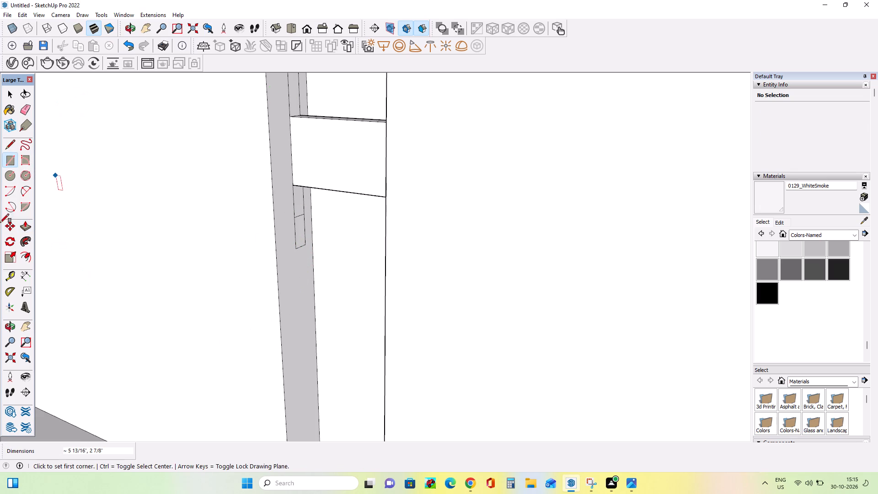
Extrude the bottom rectangle into a third bar, extending its free end about 1' 7/8" to the opposite recess wall.
{"action": "left_click", "coordinate": [20, 228]}
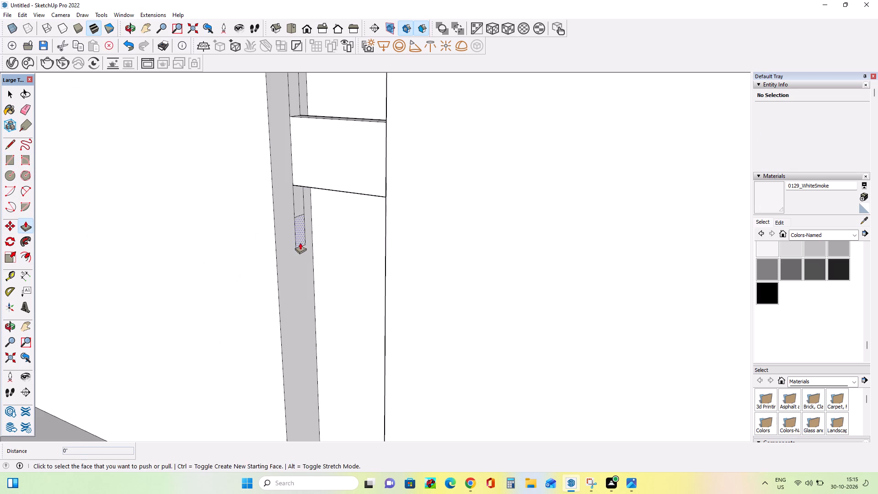
{"action": "left_click_drag", "start_coordinate": [300, 242], "coordinate": [422, 304]}
{"action": "middle_click_drag", "start_coordinate": [288, 336], "coordinate": [395, 314]}
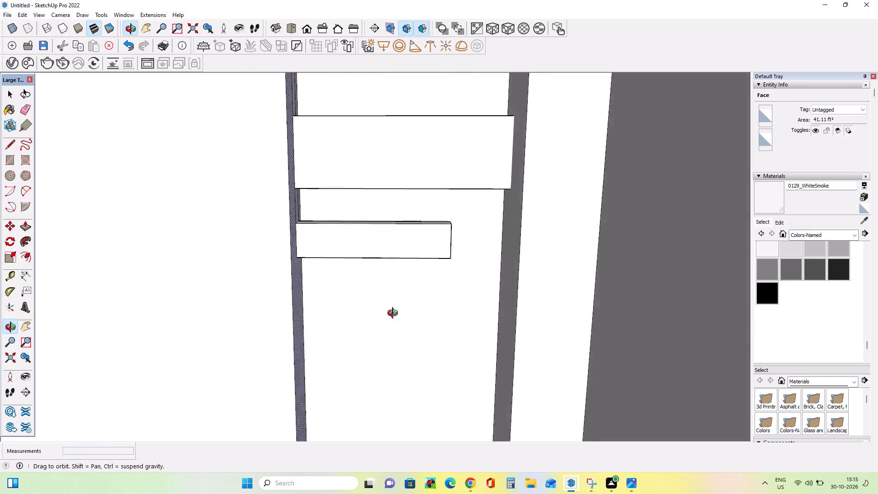
{"action": "middle_click_drag", "start_coordinate": [395, 314], "coordinate": [309, 347]}
{"action": "left_click_drag", "start_coordinate": [436, 260], "coordinate": [449, 267]}
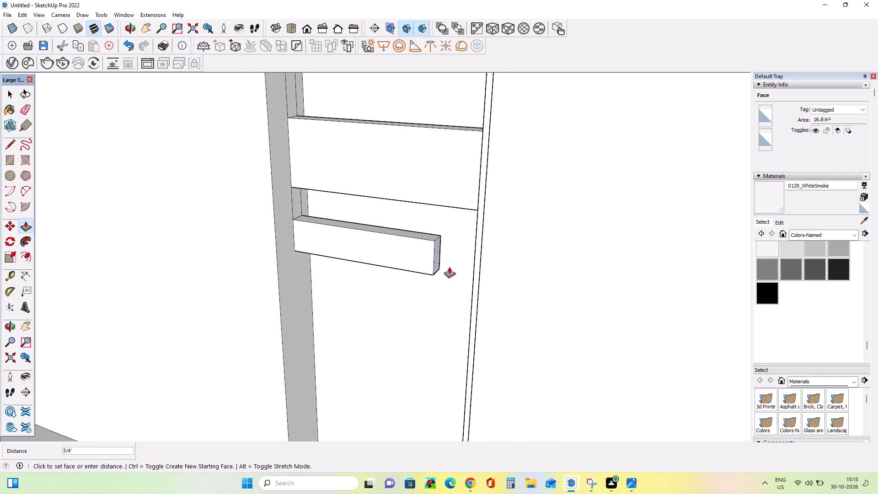
{"action": "left_click_drag", "start_coordinate": [449, 267], "coordinate": [511, 293]}
Pull the third bar's underside down by about 7 1/8" to make the bar taller.
{"action": "middle_click_drag", "start_coordinate": [355, 297], "coordinate": [452, 137]}
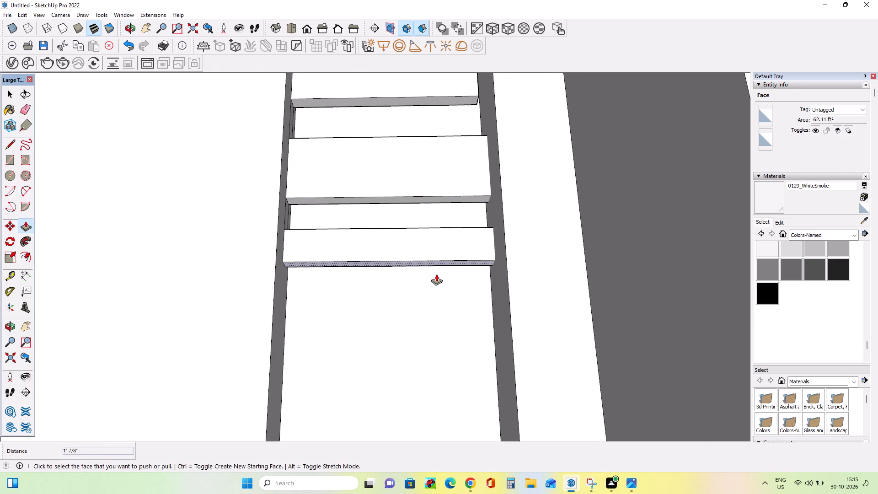
{"action": "left_click_drag", "start_coordinate": [440, 264], "coordinate": [443, 305]}
Extend the top bar's end face by about 3/4" to close the gap at the opposite recess wall.
{"action": "scroll", "coordinate": [270, 232], "scroll_direction": "down", "scroll_amount": 3}
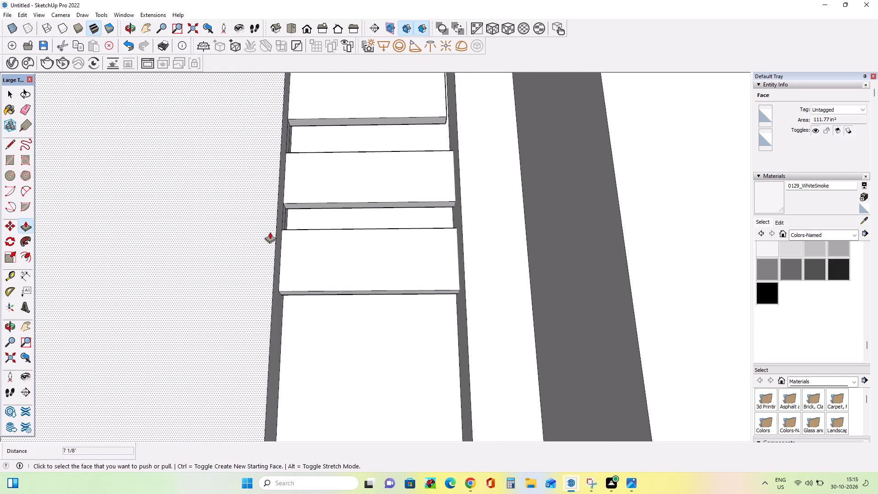
{"action": "scroll", "coordinate": [270, 232], "scroll_direction": "down", "scroll_amount": 6}
{"action": "middle_click_drag", "start_coordinate": [354, 159], "coordinate": [360, 210]}
{"action": "scroll", "coordinate": [365, 182], "scroll_direction": "up", "scroll_amount": 9}
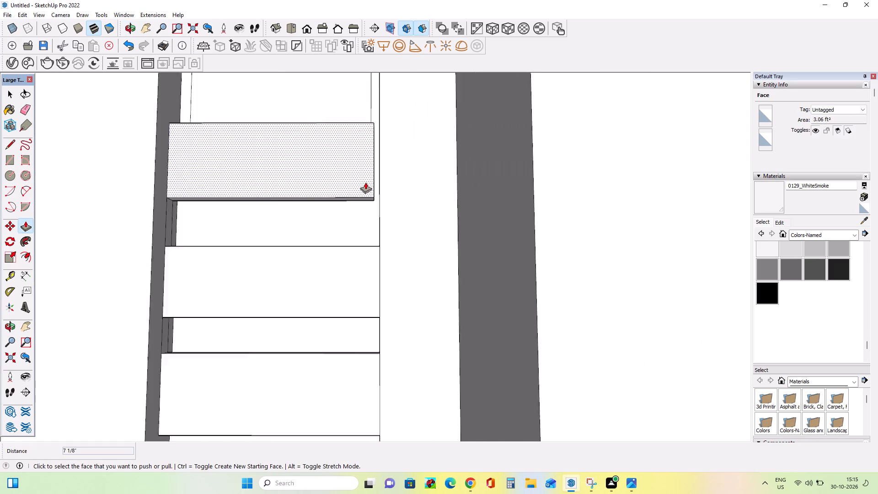
{"action": "scroll", "coordinate": [365, 182], "scroll_direction": "up", "scroll_amount": 1}
{"action": "middle_click_drag", "start_coordinate": [383, 200], "coordinate": [367, 230]}
{"action": "scroll", "coordinate": [381, 199], "scroll_direction": "up", "scroll_amount": 9}
{"action": "middle_click_drag", "start_coordinate": [370, 204], "coordinate": [369, 214]}
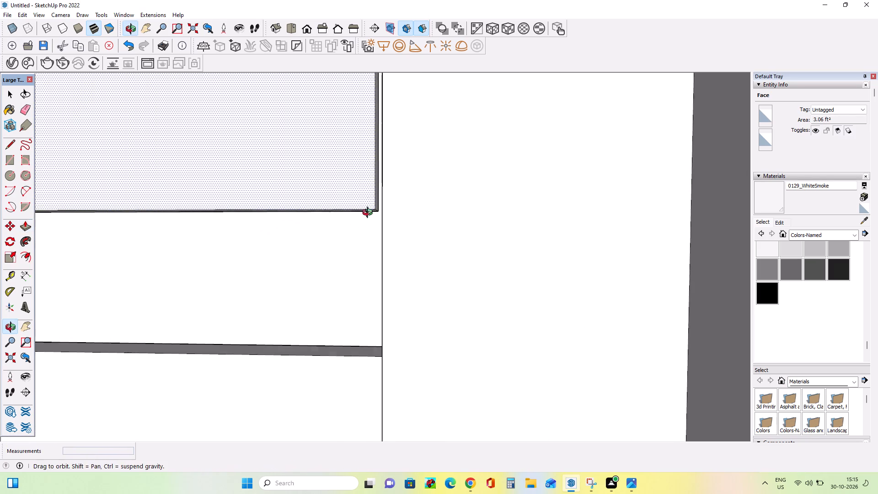
{"action": "middle_click_drag", "start_coordinate": [369, 214], "coordinate": [369, 221]}
{"action": "scroll", "coordinate": [375, 207], "scroll_direction": "up", "scroll_amount": 8}
{"action": "left_click_drag", "start_coordinate": [377, 206], "coordinate": [406, 215]}
{"action": "scroll", "coordinate": [347, 215], "scroll_direction": "down", "scroll_amount": 15}
{"action": "scroll", "coordinate": [388, 240], "scroll_direction": "down", "scroll_amount": 10}
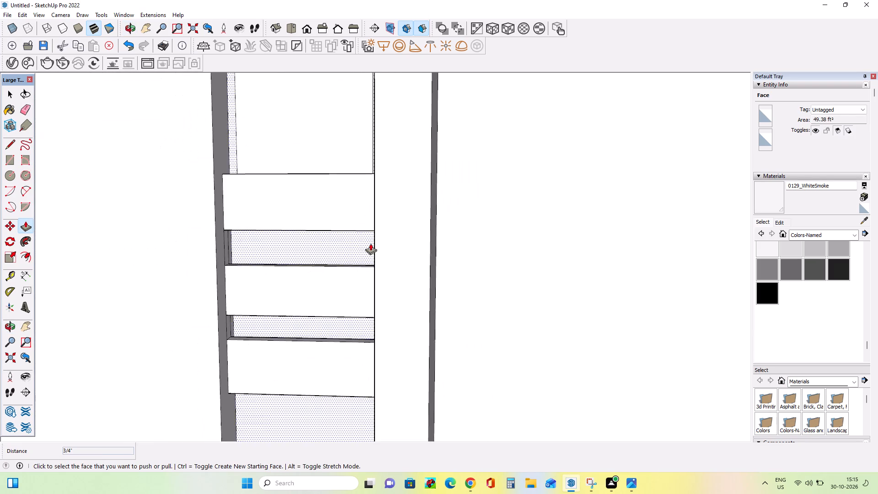
Examine the tower's front facade, including both window recesses, their bar groups and the wall strip between them, from several distances and angles.
{"action": "scroll", "coordinate": [370, 243], "scroll_direction": "down", "scroll_amount": 17}
{"action": "middle_click_drag", "start_coordinate": [343, 295], "coordinate": [344, 292]}
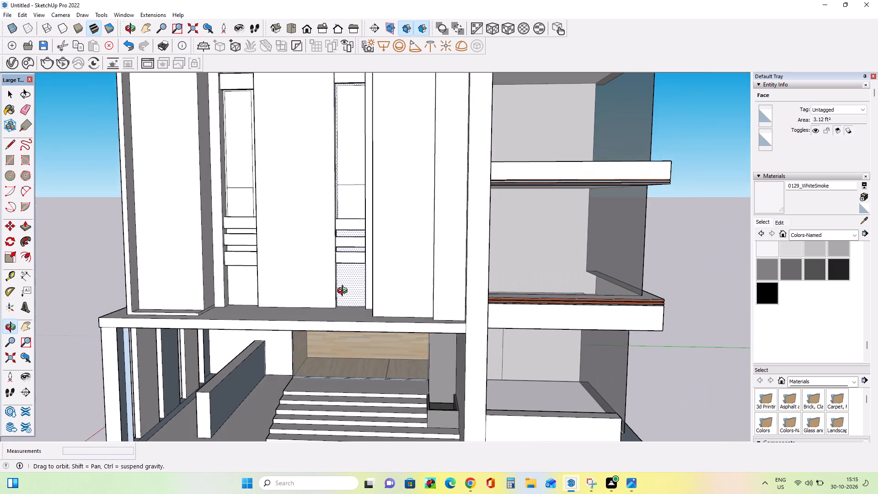
{"action": "middle_click_drag", "start_coordinate": [344, 292], "coordinate": [347, 287]}
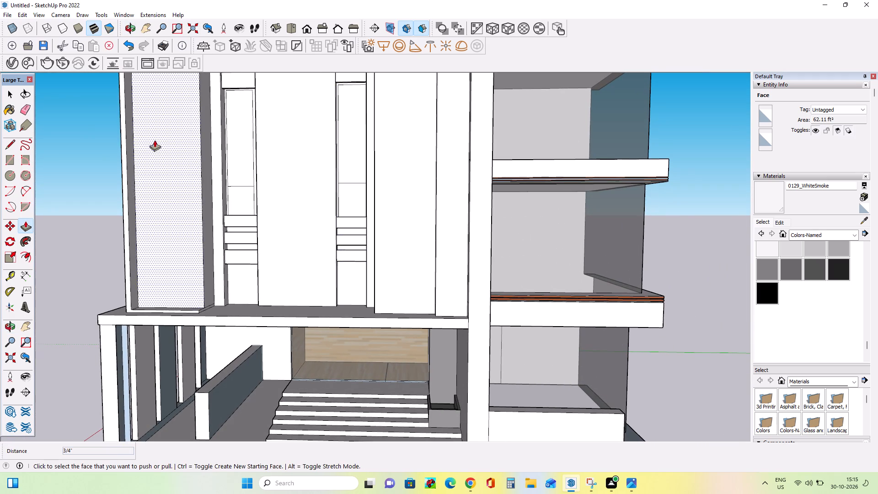
{"action": "scroll", "coordinate": [258, 243], "scroll_direction": "down", "scroll_amount": 13}
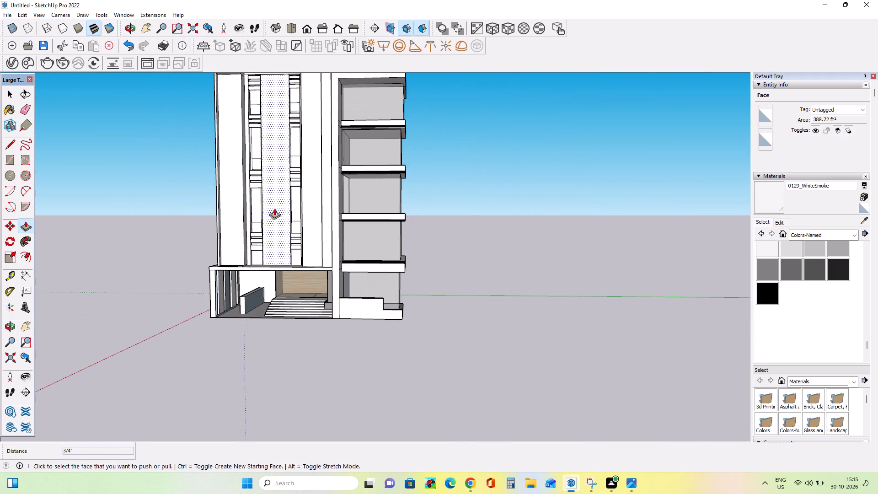
{"action": "scroll", "coordinate": [271, 85], "scroll_direction": "up", "scroll_amount": 7}
{"action": "middle_click_drag", "start_coordinate": [286, 144], "coordinate": [267, 166]}
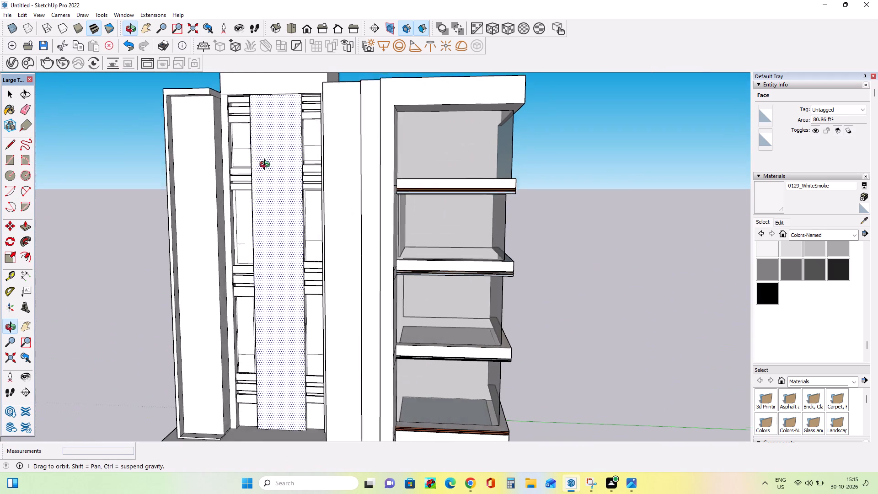
{"action": "middle_click_drag", "start_coordinate": [267, 166], "coordinate": [260, 172]}
{"action": "scroll", "coordinate": [248, 193], "scroll_direction": "up", "scroll_amount": 4}
{"action": "middle_click_drag", "start_coordinate": [258, 188], "coordinate": [279, 187]}
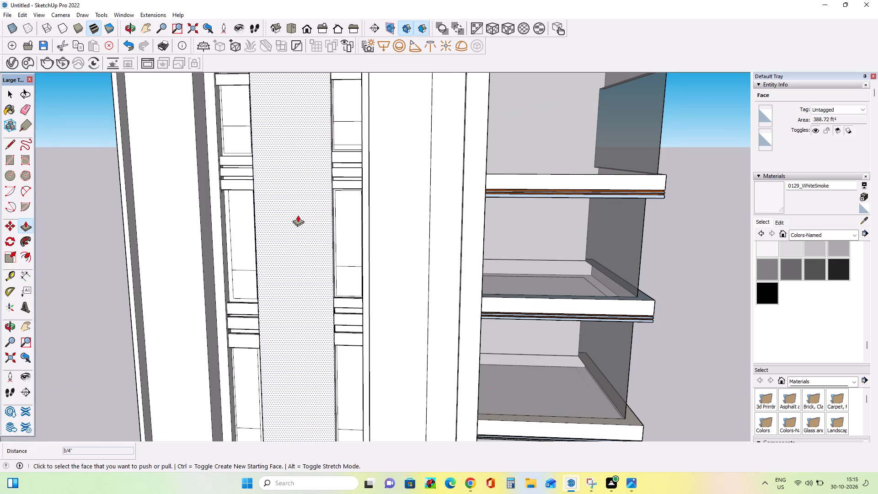
{"action": "middle_click_drag", "start_coordinate": [302, 211], "coordinate": [324, 161]}
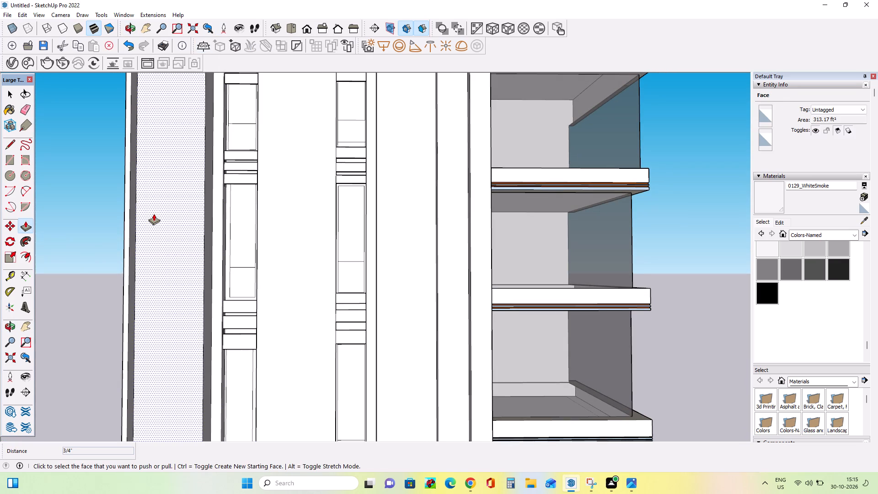
{"action": "scroll", "coordinate": [213, 271], "scroll_direction": "down", "scroll_amount": 8}
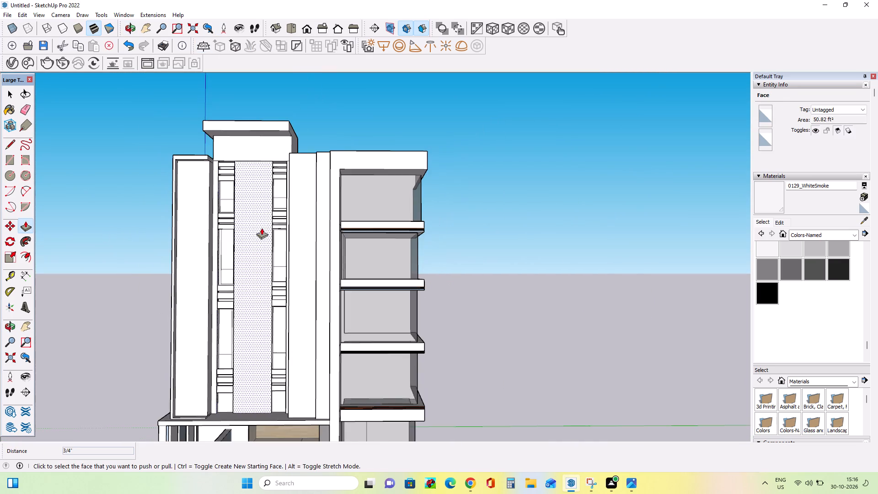
{"action": "middle_click_drag", "start_coordinate": [275, 217], "coordinate": [259, 285]}
{"action": "scroll", "coordinate": [238, 306], "scroll_direction": "up", "scroll_amount": 4}
{"action": "middle_click_drag", "start_coordinate": [238, 306], "coordinate": [248, 285]}
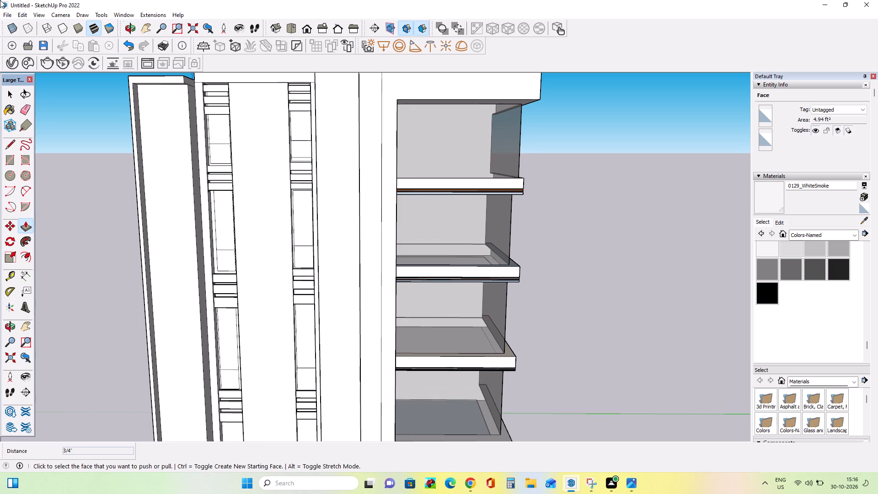
{"action": "scroll", "coordinate": [252, 189], "scroll_direction": "down", "scroll_amount": 3}
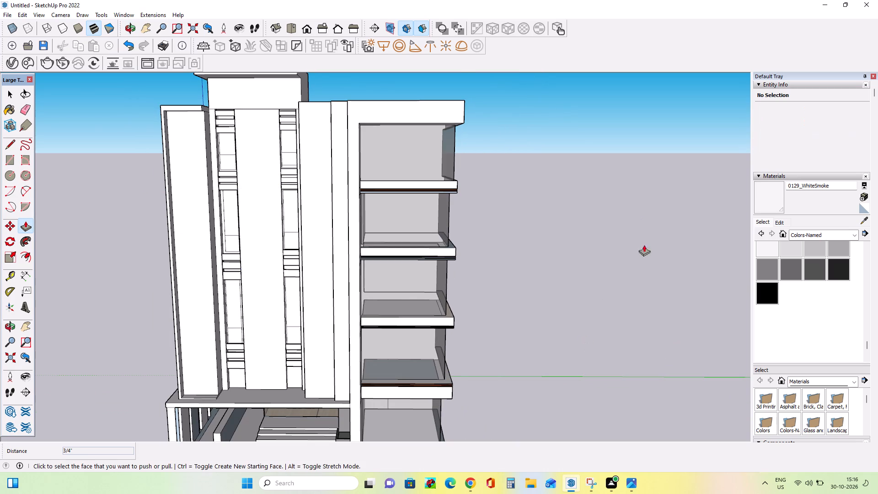
Paint the tall central wall strip between the two window recesses with the Wood Floor Light material from the Wood collection.
{"action": "left_click", "coordinate": [836, 237]}
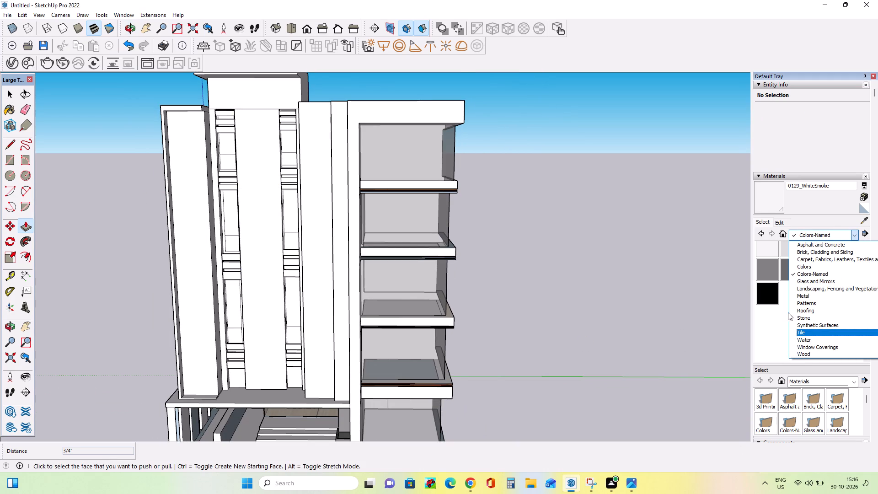
{"action": "left_click", "coordinate": [811, 353]}
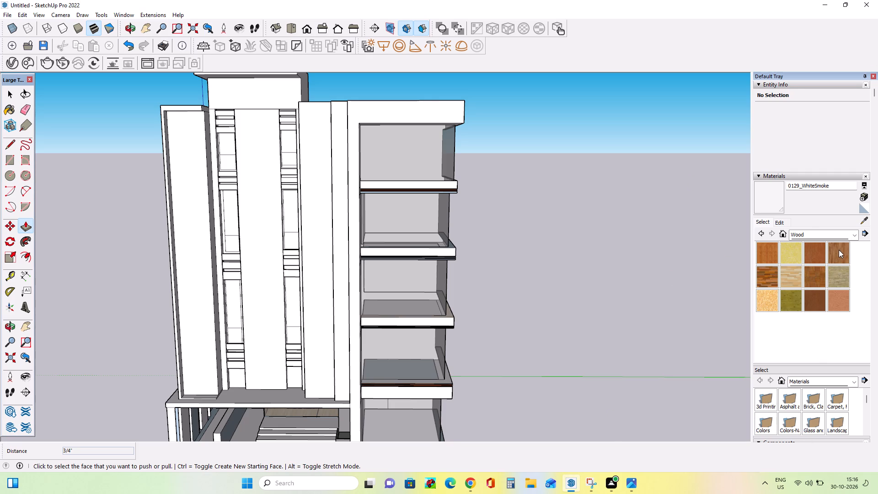
{"action": "left_click", "coordinate": [788, 274]}
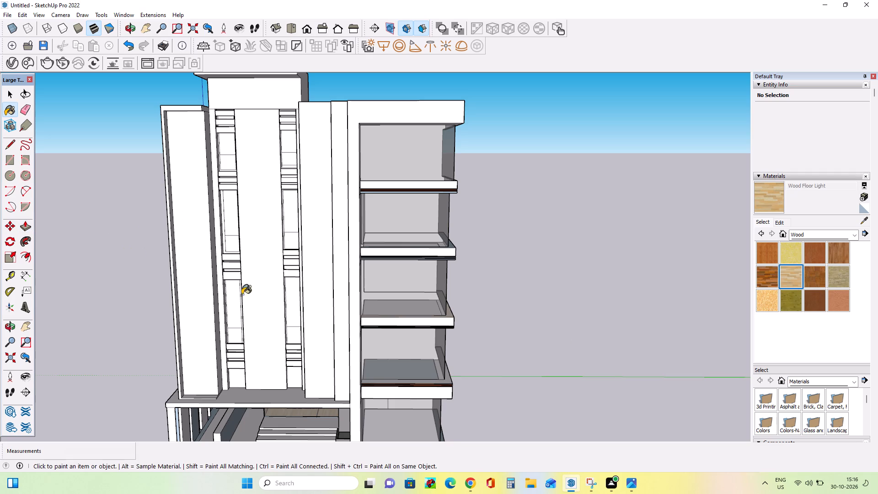
{"action": "left_click", "coordinate": [256, 252]}
{"action": "middle_click_drag", "start_coordinate": [267, 290], "coordinate": [338, 281]}
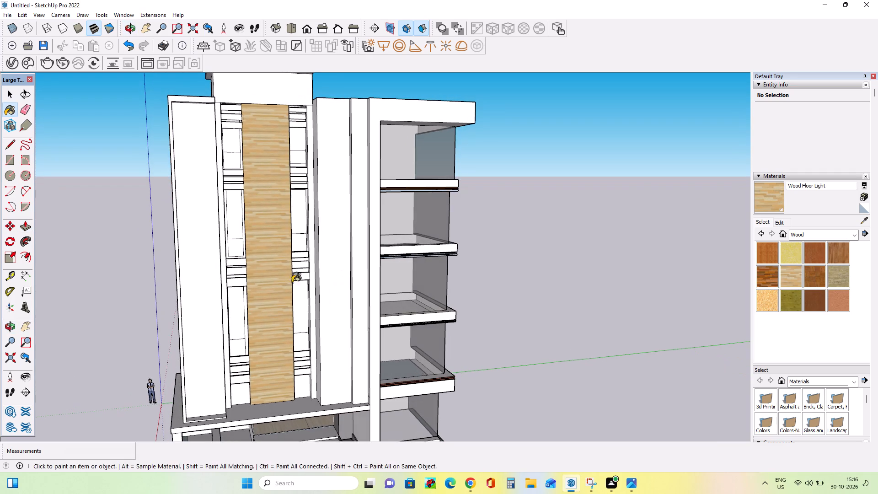
{"action": "middle_click_drag", "start_coordinate": [246, 274], "coordinate": [252, 279]}
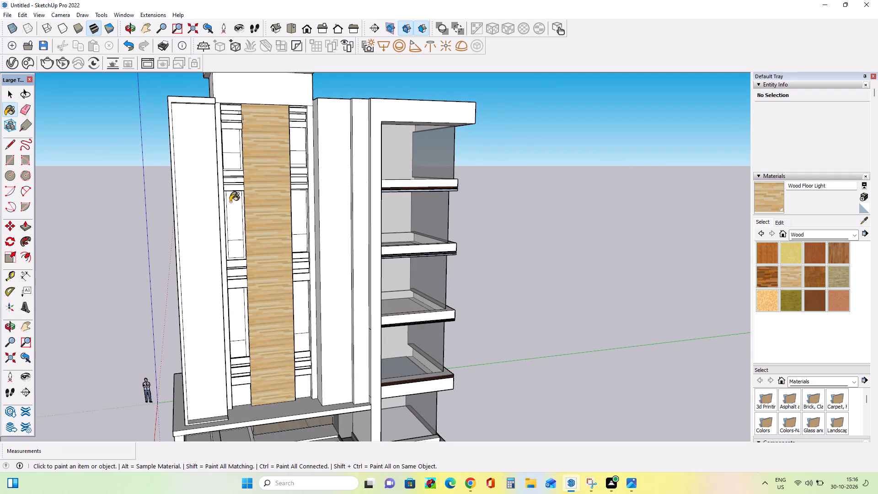
Open the choice of material collections for the next facade finish.
{"action": "left_click", "coordinate": [819, 236]}
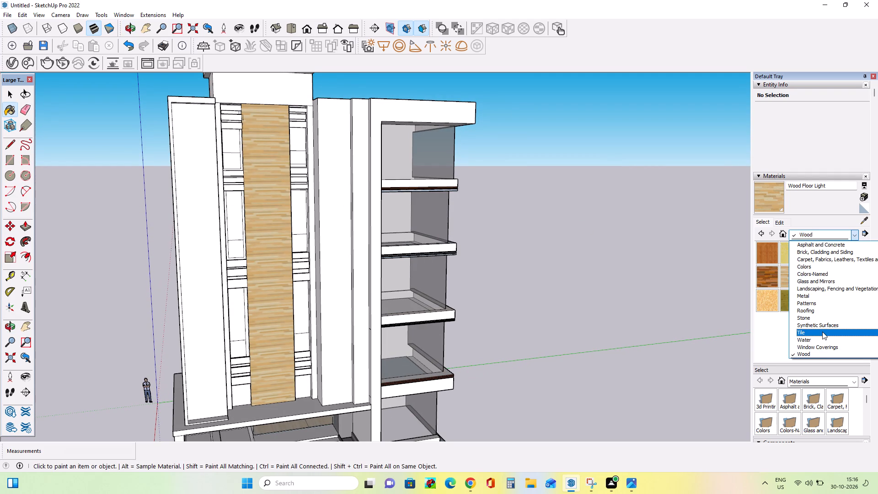
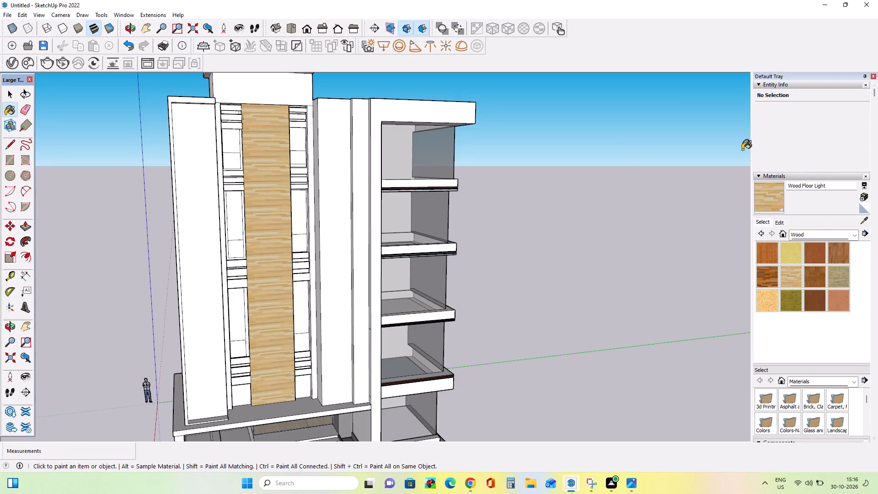
Paint the window panes of the upper two floors on both sides of the light wood strip with Translucent Glass Gray.
{"action": "left_click", "coordinate": [818, 236]}
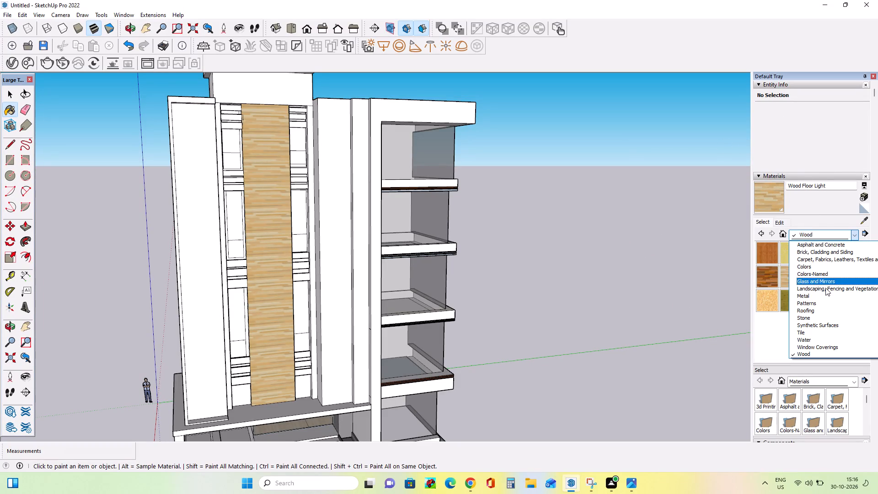
{"action": "left_click", "coordinate": [830, 279]}
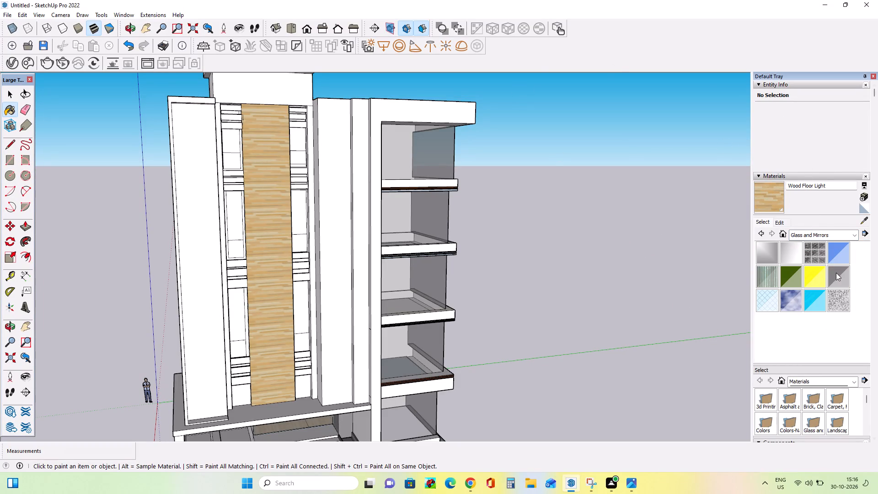
{"action": "left_click", "coordinate": [834, 273]}
{"action": "left_click", "coordinate": [231, 141]}
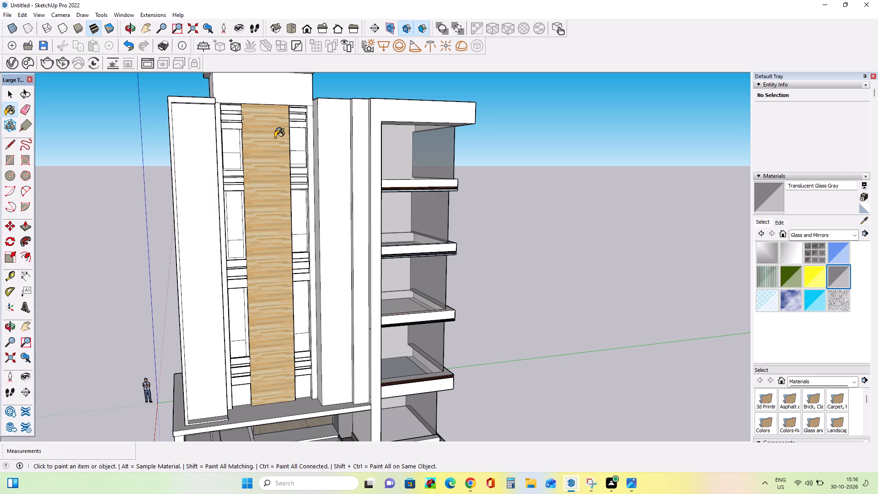
{"action": "left_click", "coordinate": [295, 139]}
{"action": "scroll", "coordinate": [252, 147], "scroll_direction": "up", "scroll_amount": 2}
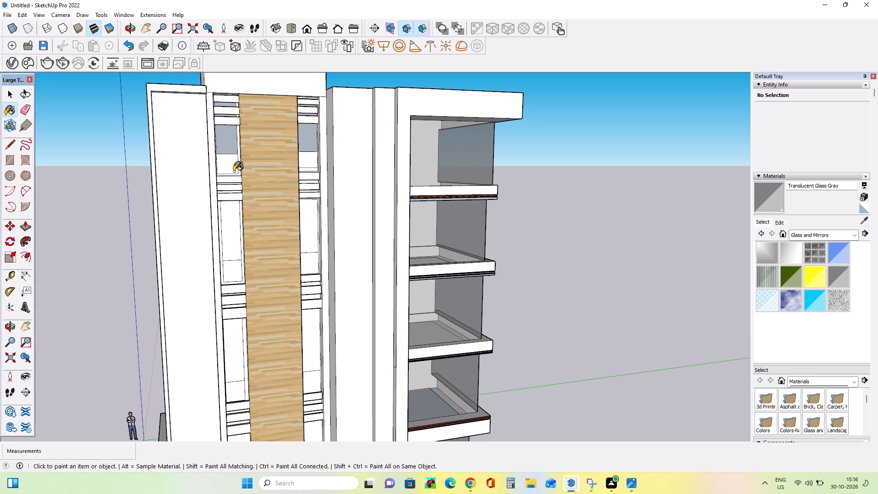
{"action": "left_click", "coordinate": [227, 232]}
{"action": "left_click", "coordinate": [305, 234]}
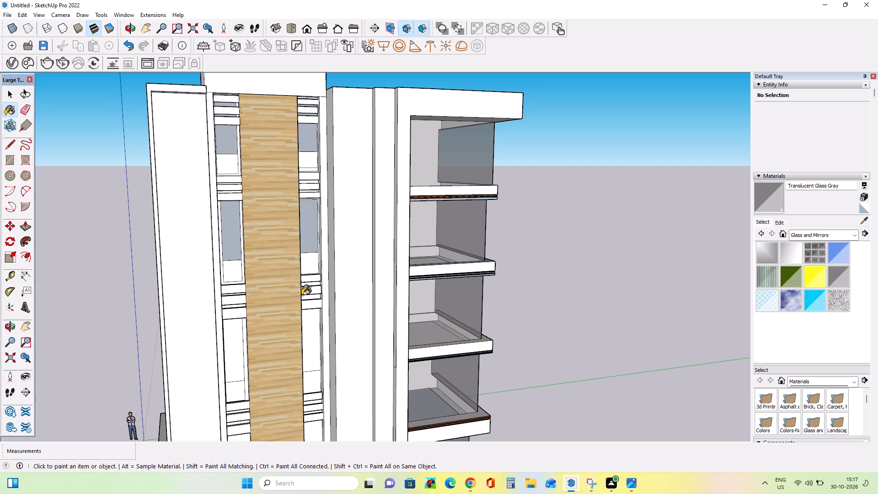
Paint the remaining lower window panes on both sides of the wood strip, down to the entrance slab, with Translucent Glass Gray.
{"action": "middle_click_drag", "start_coordinate": [322, 258], "coordinate": [334, 245]}
{"action": "scroll", "coordinate": [327, 252], "scroll_direction": "up", "scroll_amount": 1}
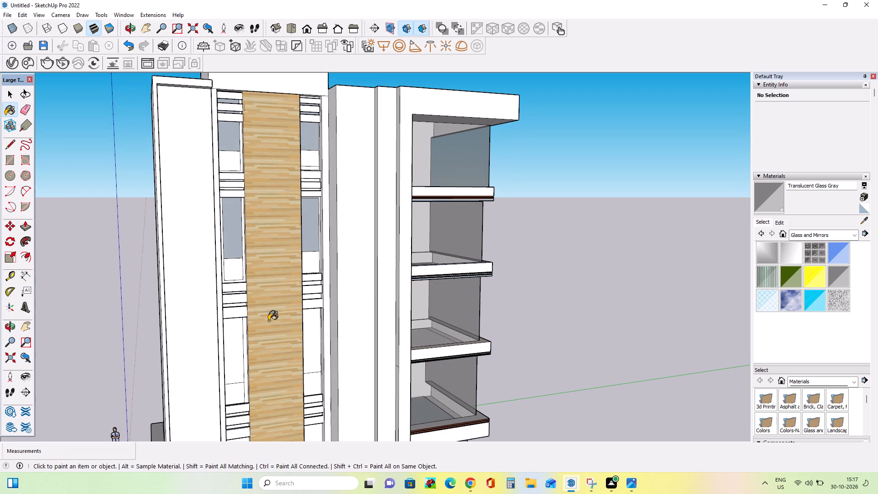
{"action": "scroll", "coordinate": [268, 316], "scroll_direction": "down", "scroll_amount": 2}
{"action": "scroll", "coordinate": [236, 337], "scroll_direction": "up", "scroll_amount": 2}
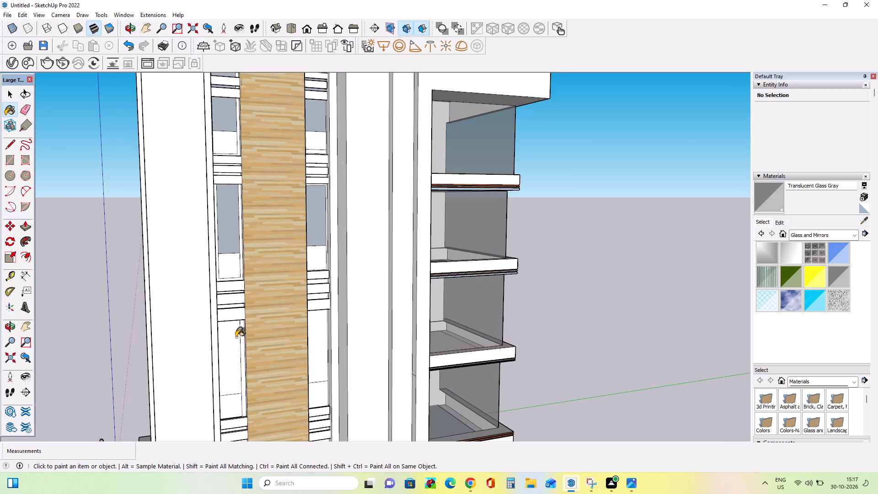
{"action": "left_click", "coordinate": [227, 349]}
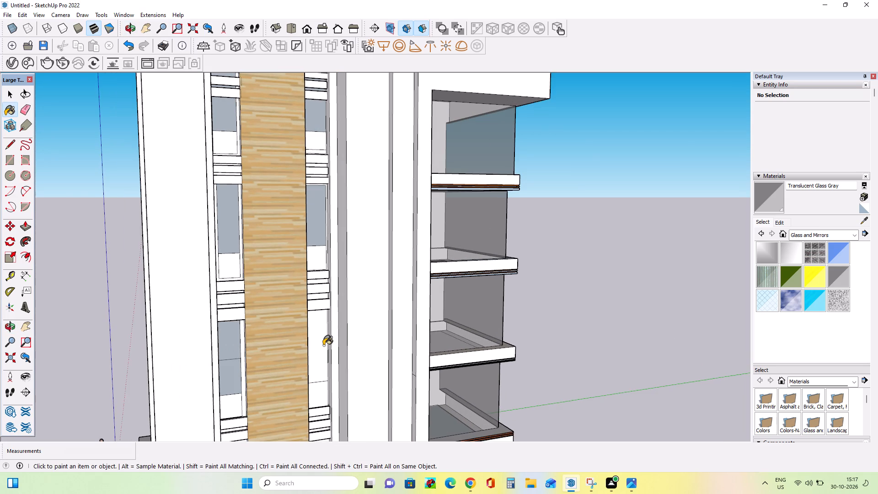
{"action": "left_click", "coordinate": [323, 345]}
{"action": "scroll", "coordinate": [300, 277], "scroll_direction": "down", "scroll_amount": 8}
{"action": "scroll", "coordinate": [272, 396], "scroll_direction": "up", "scroll_amount": 7}
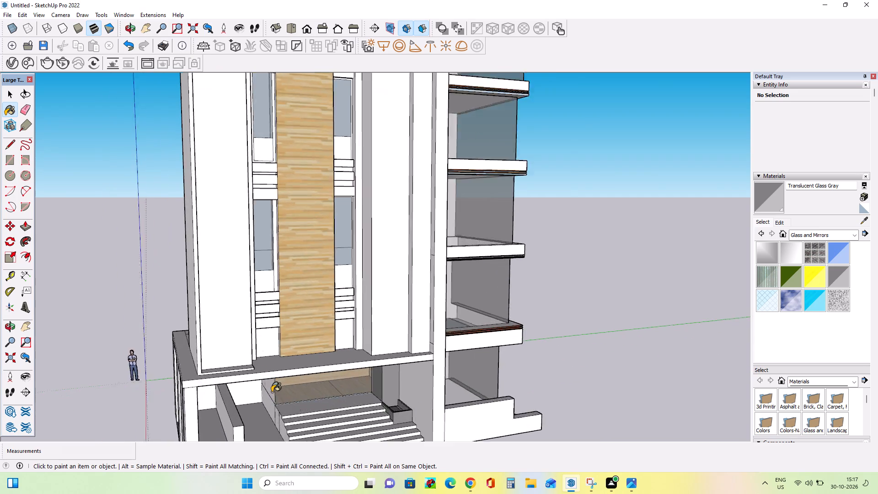
{"action": "scroll", "coordinate": [272, 392], "scroll_direction": "up", "scroll_amount": 1}
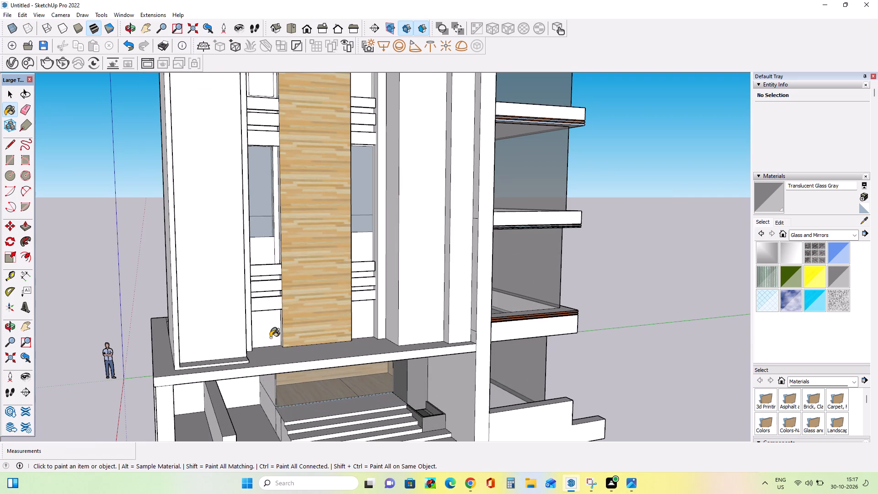
{"action": "left_click", "coordinate": [270, 330]}
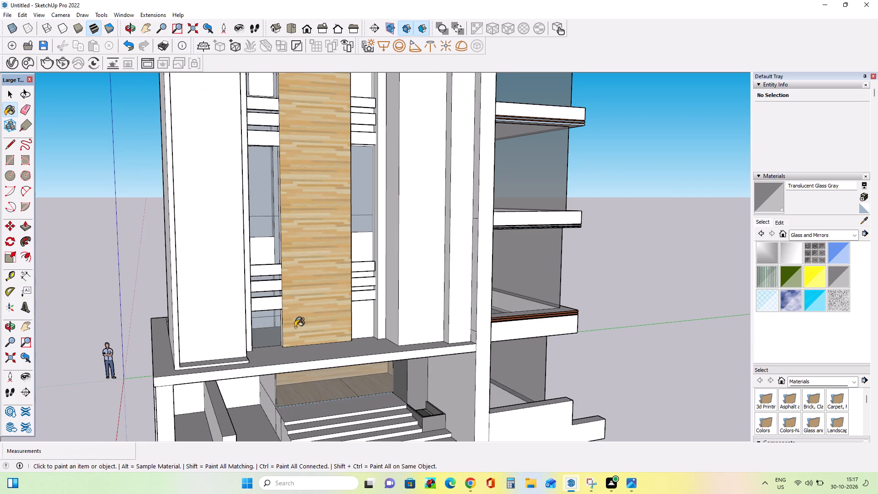
{"action": "left_click", "coordinate": [367, 325]}
Examine the front facade from several angles, focusing on the windows and horizontal slats beside the wood strip.
{"action": "scroll", "coordinate": [359, 317], "scroll_direction": "down", "scroll_amount": 8}
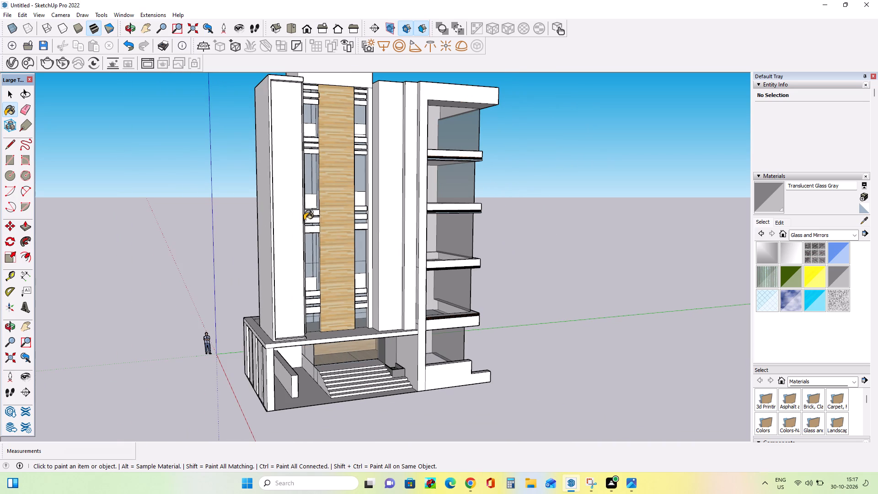
{"action": "middle_click_drag", "start_coordinate": [311, 226], "coordinate": [324, 248]}
{"action": "scroll", "coordinate": [352, 153], "scroll_direction": "up", "scroll_amount": 1}
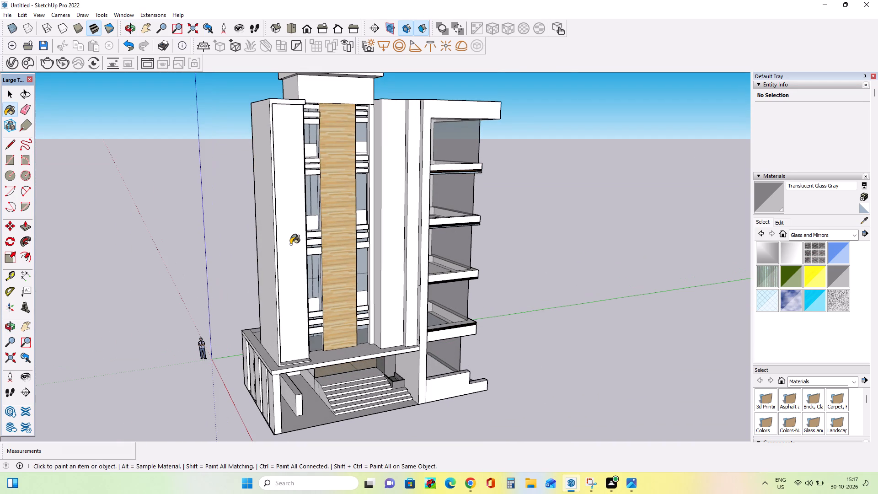
{"action": "scroll", "coordinate": [284, 274], "scroll_direction": "down", "scroll_amount": 4}
{"action": "scroll", "coordinate": [325, 134], "scroll_direction": "up", "scroll_amount": 2}
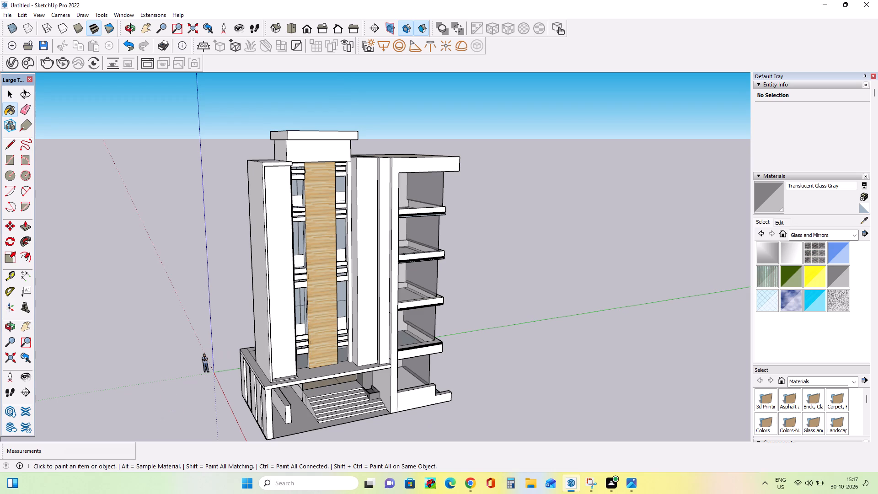
{"action": "scroll", "coordinate": [334, 265], "scroll_direction": "up", "scroll_amount": 2}
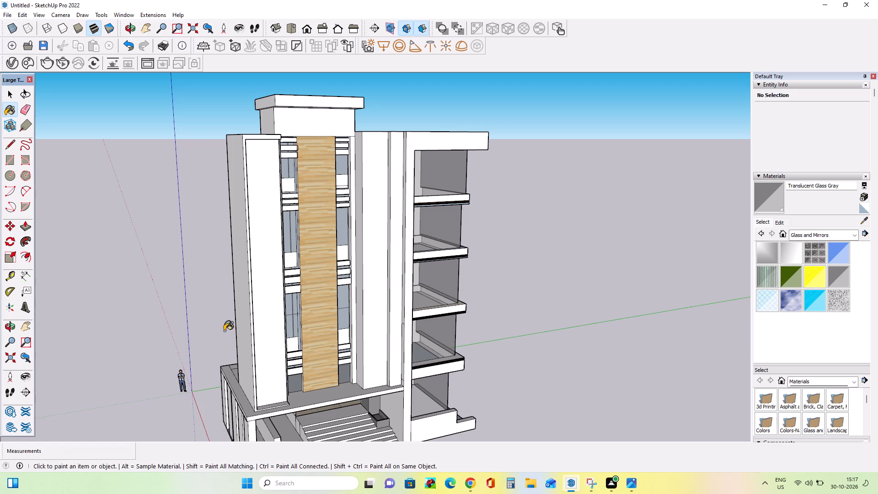
{"action": "middle_click_drag", "start_coordinate": [225, 331], "coordinate": [232, 346]}
{"action": "scroll", "coordinate": [302, 220], "scroll_direction": "up", "scroll_amount": 2}
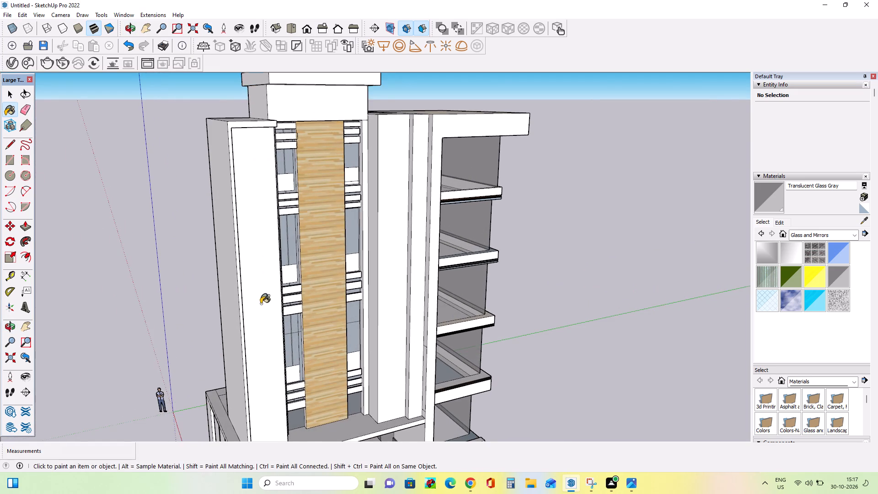
{"action": "scroll", "coordinate": [260, 304], "scroll_direction": "down", "scroll_amount": 2}
{"action": "middle_click_drag", "start_coordinate": [305, 316], "coordinate": [300, 314]}
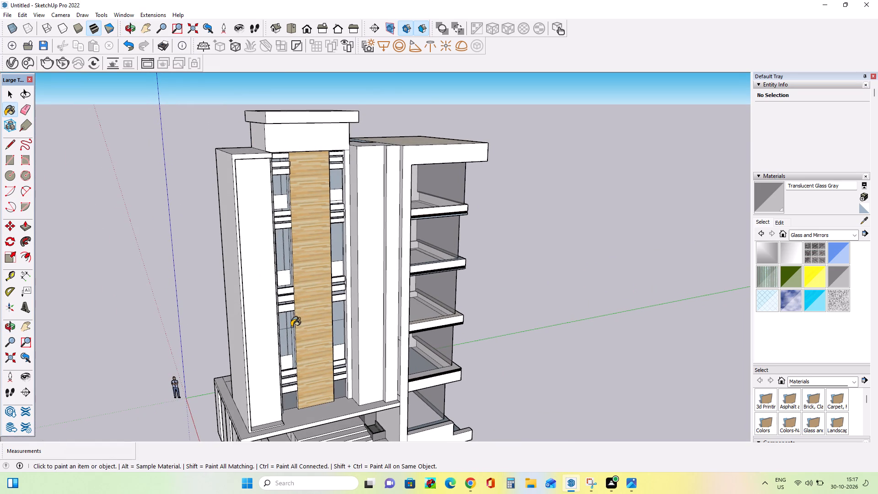
{"action": "middle_click_drag", "start_coordinate": [291, 327], "coordinate": [300, 335]}
{"action": "scroll", "coordinate": [316, 187], "scroll_direction": "up", "scroll_amount": 3}
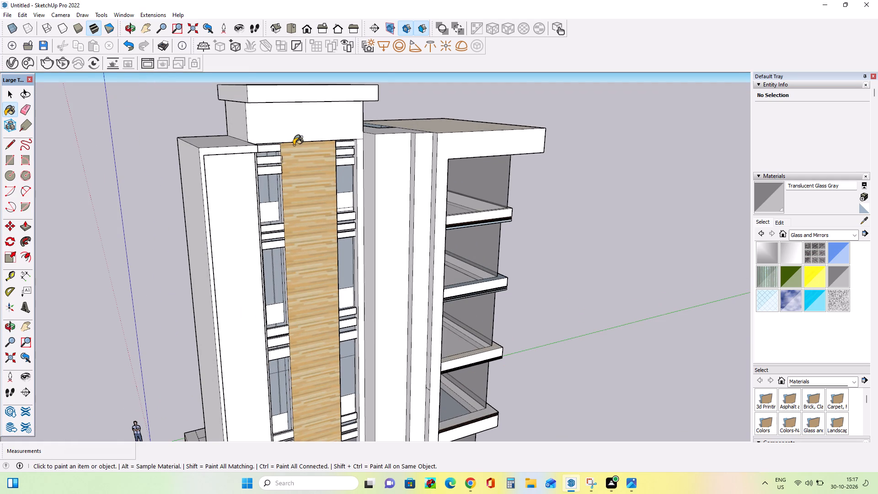
{"action": "scroll", "coordinate": [252, 161], "scroll_direction": "up", "scroll_amount": 6}
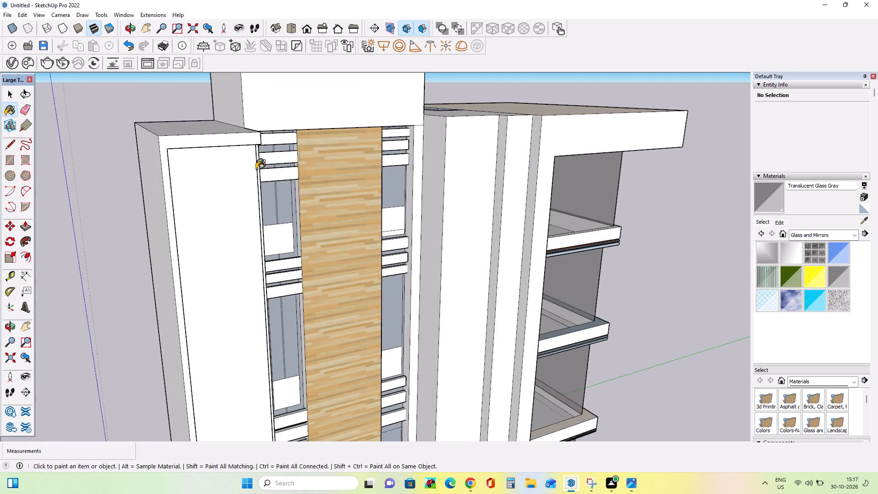
{"action": "middle_click_drag", "start_coordinate": [354, 181], "coordinate": [347, 204]}
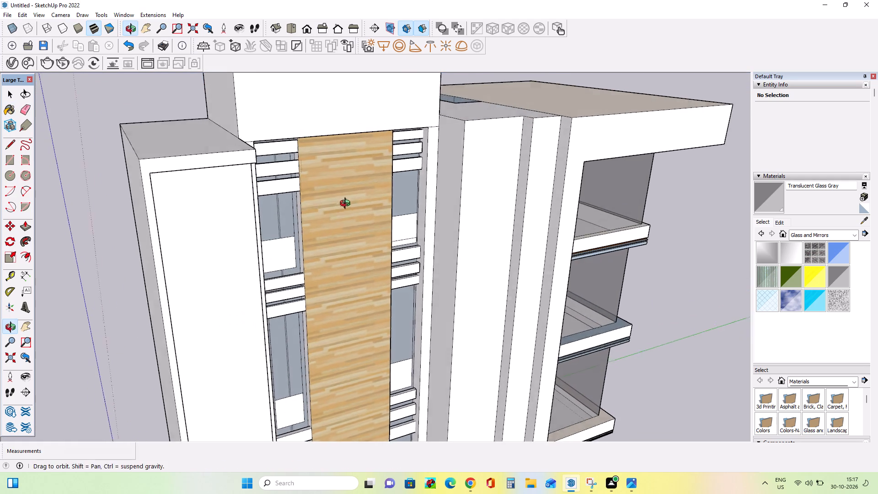
{"action": "middle_click_drag", "start_coordinate": [347, 204], "coordinate": [337, 204]}
{"action": "scroll", "coordinate": [267, 150], "scroll_direction": "up", "scroll_amount": 5}
{"action": "middle_click_drag", "start_coordinate": [266, 156], "coordinate": [250, 145]}
{"action": "scroll", "coordinate": [253, 228], "scroll_direction": "down", "scroll_amount": 8}
{"action": "middle_click_drag", "start_coordinate": [312, 241], "coordinate": [337, 200]}
{"action": "scroll", "coordinate": [338, 196], "scroll_direction": "up", "scroll_amount": 1}
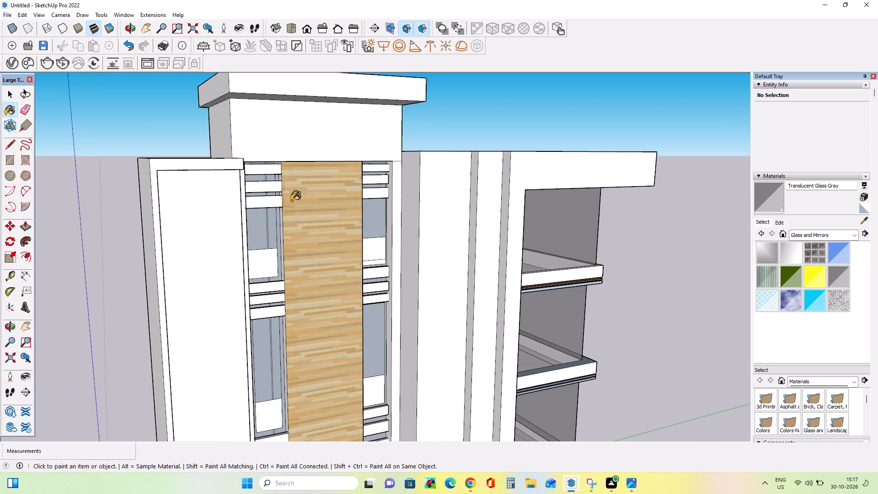
{"action": "middle_click_drag", "start_coordinate": [317, 270], "coordinate": [315, 256]}
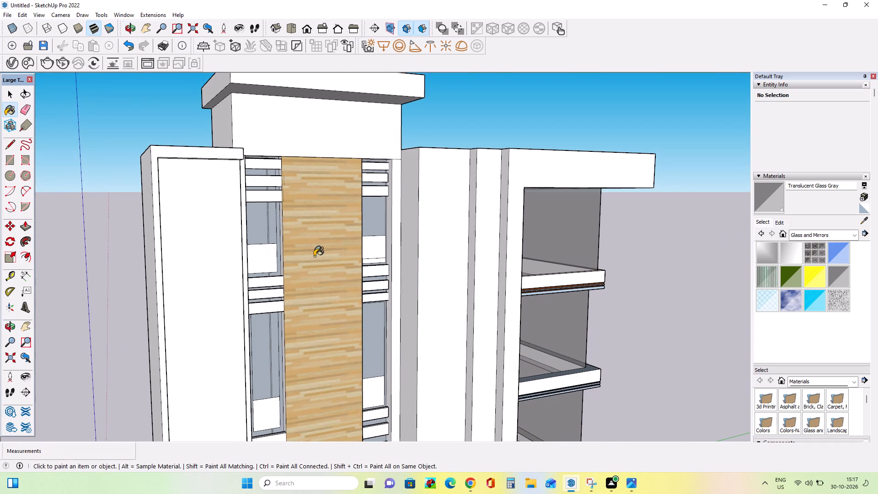
{"action": "middle_click", "coordinate": [314, 257]}
{"action": "scroll", "coordinate": [248, 200], "scroll_direction": "down", "scroll_amount": 2}
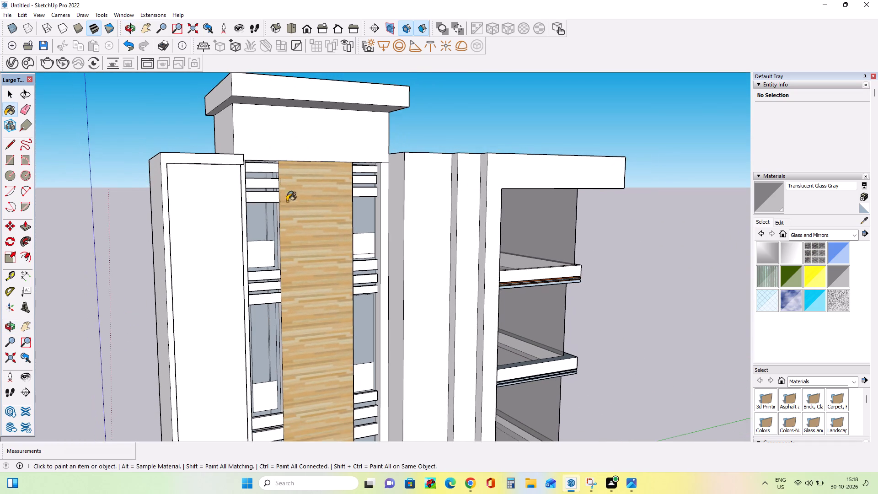
Paint the three topmost horizontal slats on each side of the wood strip with Wood Lumber ButtJoined.
{"action": "left_click", "coordinate": [810, 237]}
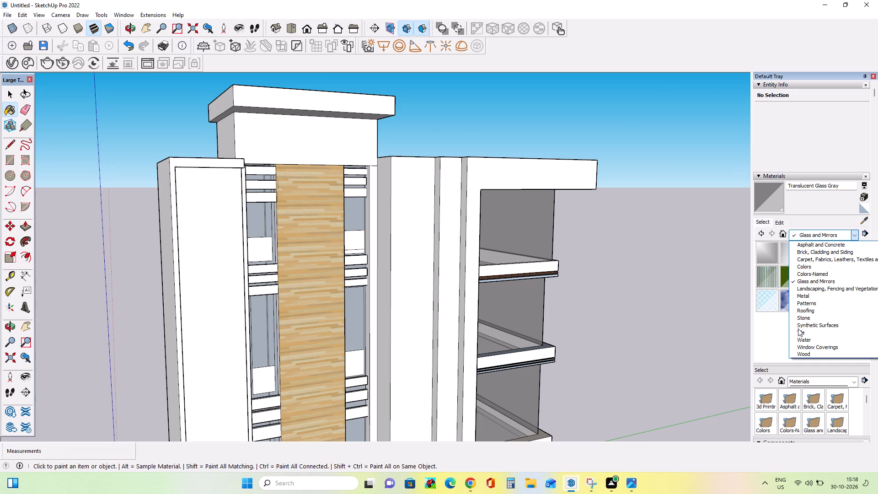
{"action": "left_click", "coordinate": [815, 355]}
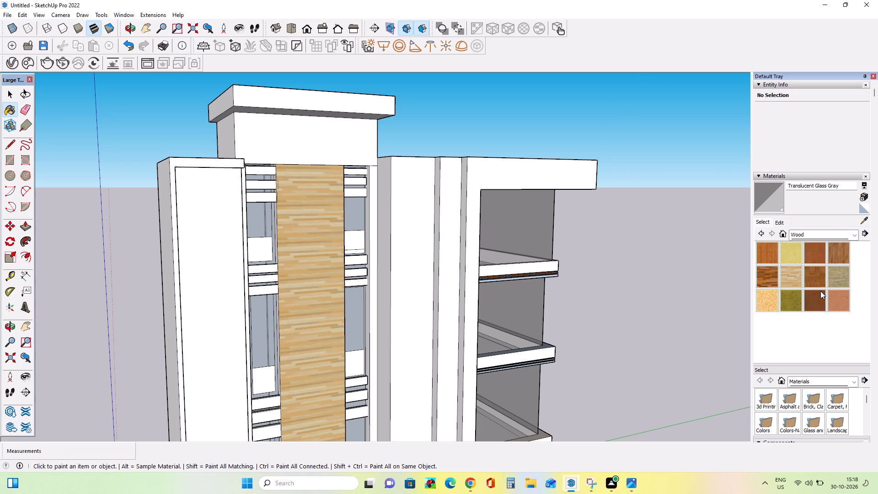
{"action": "left_click", "coordinate": [815, 303]}
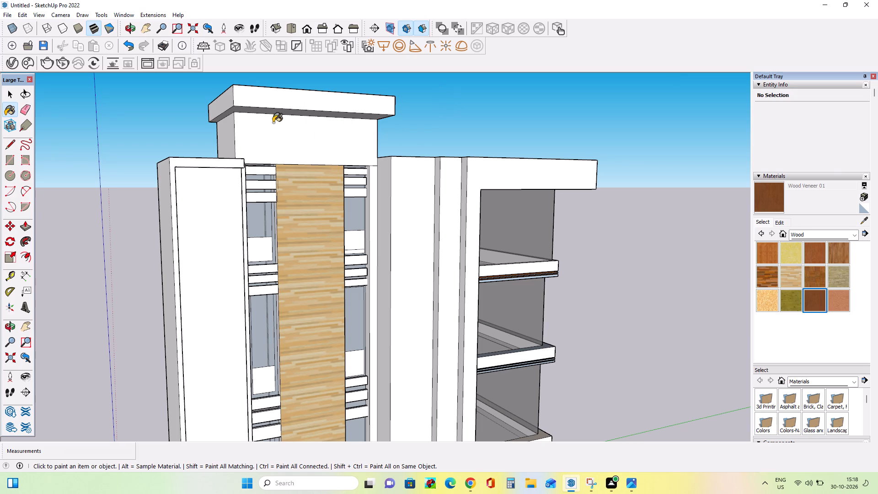
{"action": "scroll", "coordinate": [256, 186], "scroll_direction": "up", "scroll_amount": 11}
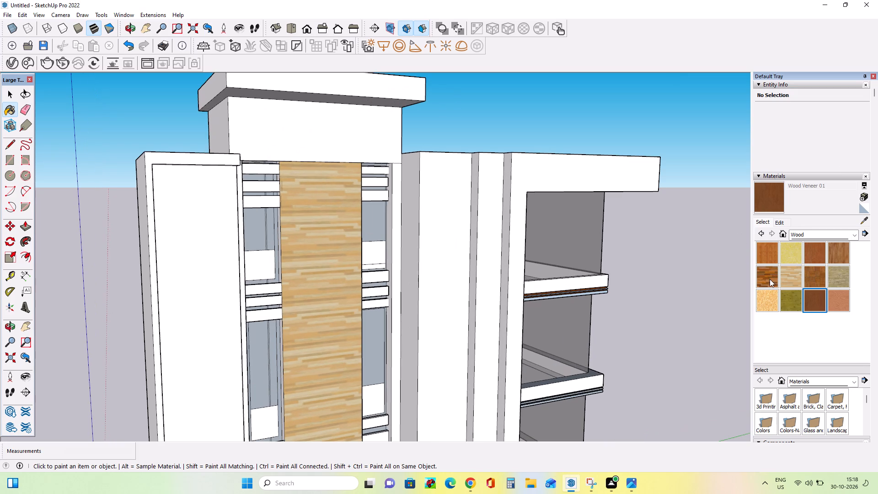
{"action": "left_click", "coordinate": [837, 272]}
{"action": "scroll", "coordinate": [251, 140], "scroll_direction": "up", "scroll_amount": 4}
{"action": "left_click", "coordinate": [274, 179]}
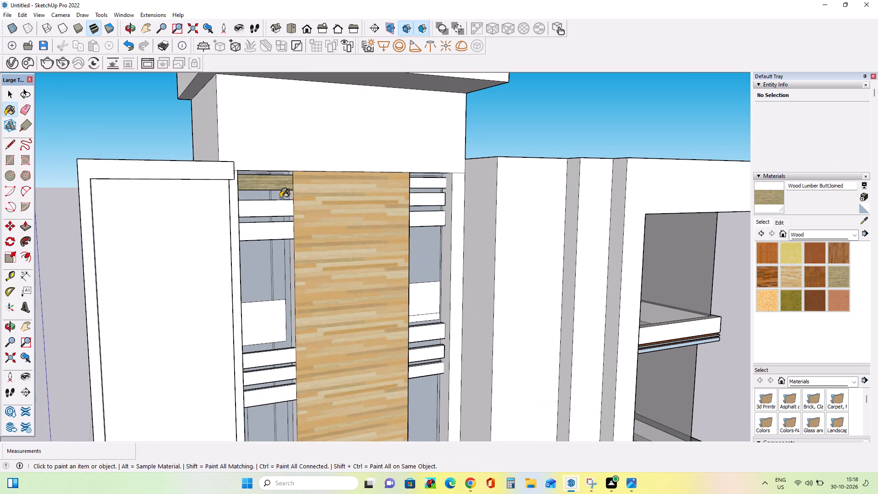
{"action": "left_click", "coordinate": [281, 206]}
{"action": "left_click", "coordinate": [286, 232]}
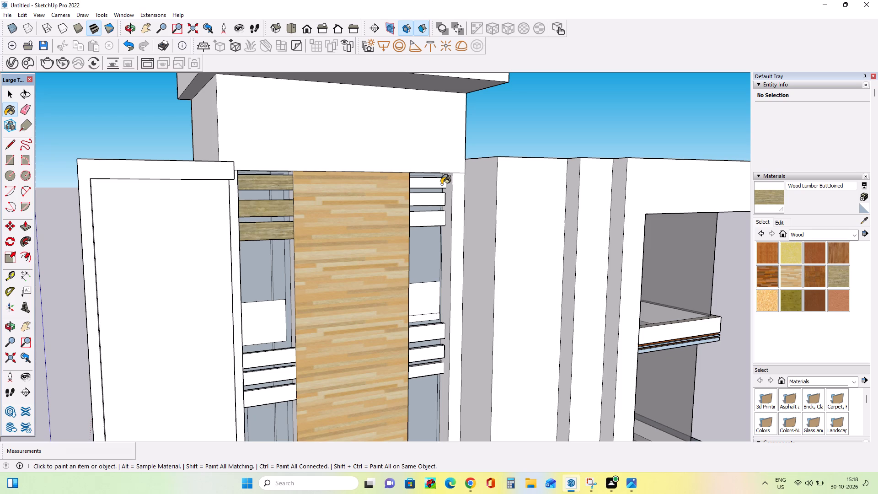
{"action": "left_click", "coordinate": [441, 184]}
{"action": "left_click", "coordinate": [440, 198]}
{"action": "left_click", "coordinate": [438, 220]}
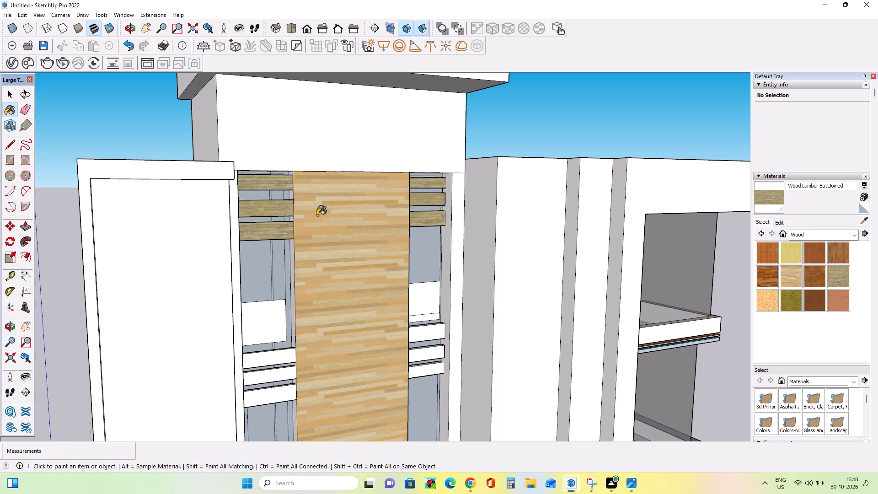
Paint the second set of three horizontal slats from the top, on each side of the wood strip, with Wood Lumber ButtJoined.
{"action": "scroll", "coordinate": [238, 140], "scroll_direction": "down", "scroll_amount": 8}
{"action": "scroll", "coordinate": [257, 284], "scroll_direction": "up", "scroll_amount": 6}
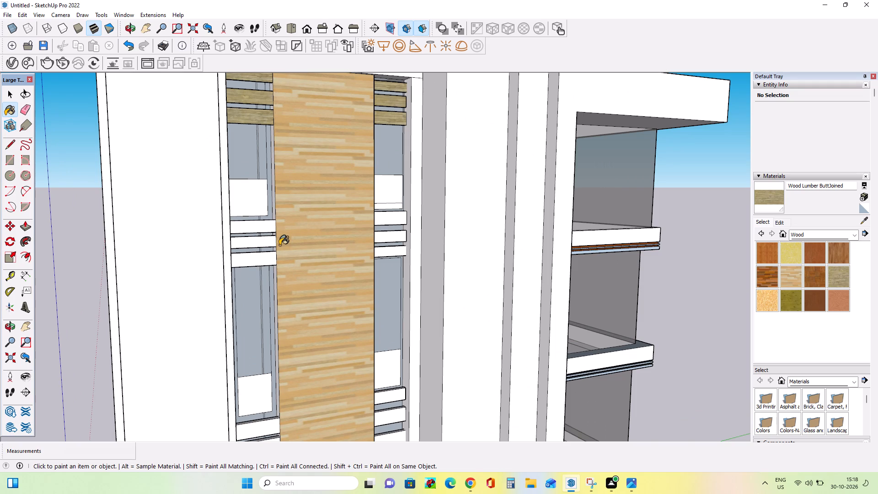
{"action": "left_click", "coordinate": [251, 225]}
{"action": "left_click", "coordinate": [263, 239]}
{"action": "scroll", "coordinate": [309, 216], "scroll_direction": "down", "scroll_amount": 2}
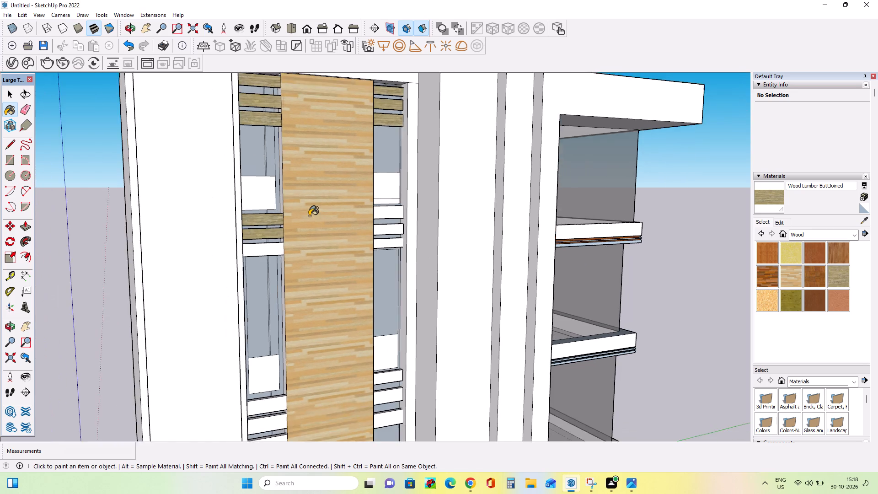
{"action": "scroll", "coordinate": [309, 216], "scroll_direction": "down", "scroll_amount": 12}
{"action": "scroll", "coordinate": [285, 257], "scroll_direction": "up", "scroll_amount": 4}
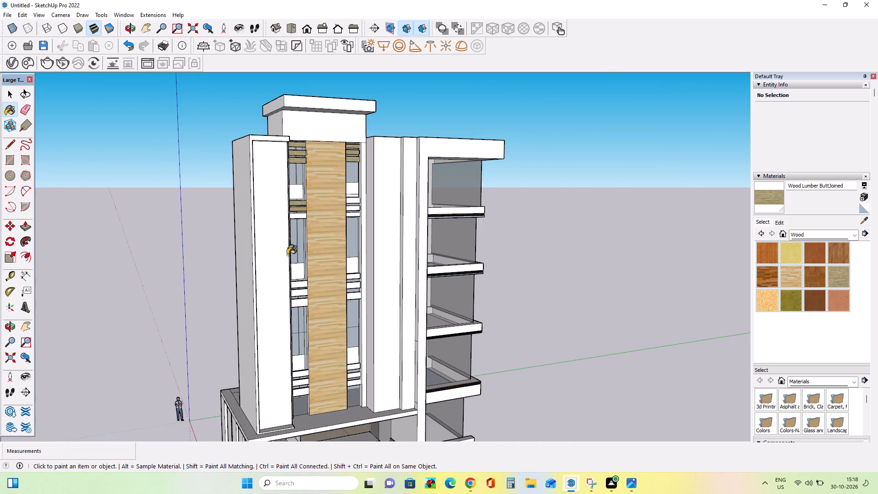
{"action": "scroll", "coordinate": [287, 255], "scroll_direction": "up", "scroll_amount": 9}
{"action": "left_click", "coordinate": [300, 180]}
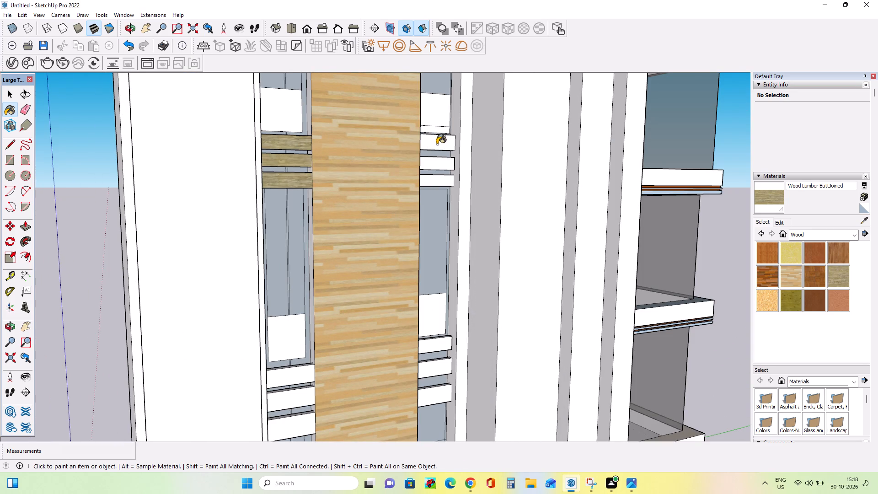
{"action": "left_click", "coordinate": [437, 144]}
{"action": "left_click", "coordinate": [434, 165]}
{"action": "left_click", "coordinate": [440, 182]}
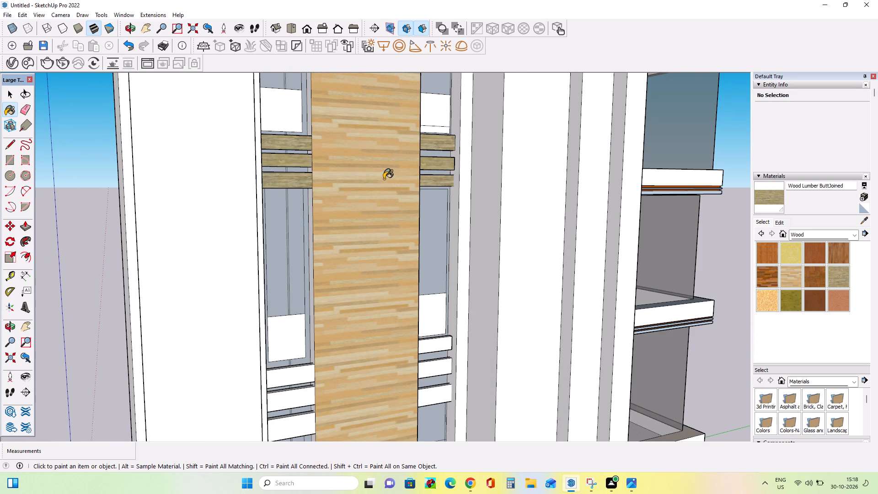
Paint the third set of three horizontal slats from the top, on each side of the wood strip, with Wood Lumber ButtJoined.
{"action": "scroll", "coordinate": [384, 179], "scroll_direction": "down", "scroll_amount": 13}
{"action": "scroll", "coordinate": [344, 272], "scroll_direction": "up", "scroll_amount": 10}
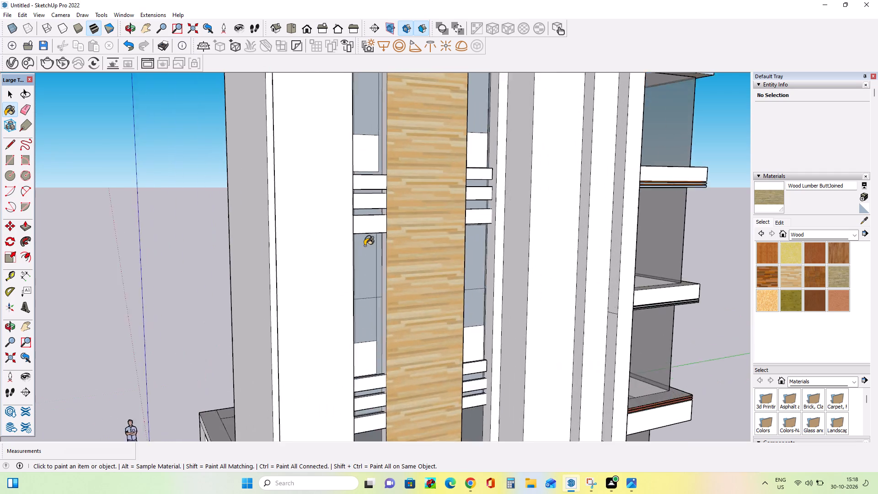
{"action": "scroll", "coordinate": [364, 246], "scroll_direction": "up", "scroll_amount": 2}
{"action": "middle_click_drag", "start_coordinate": [380, 167], "coordinate": [303, 221]}
{"action": "scroll", "coordinate": [303, 221], "scroll_direction": "down", "scroll_amount": 2}
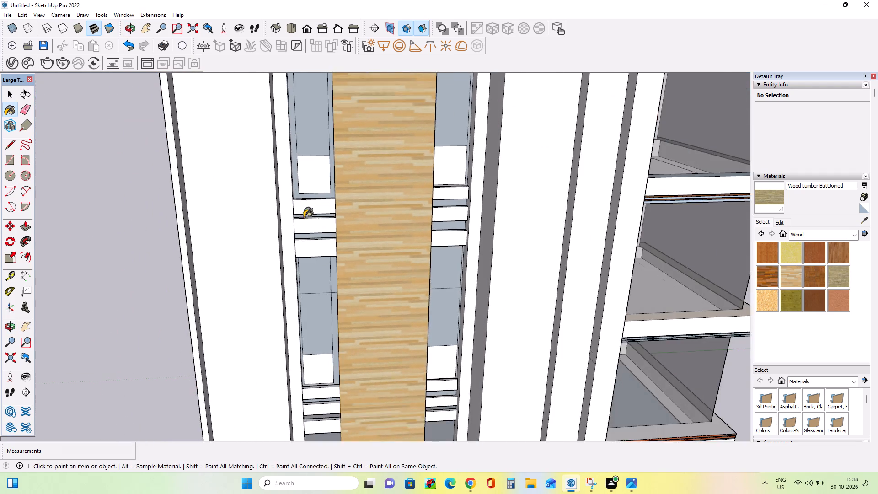
{"action": "scroll", "coordinate": [304, 217], "scroll_direction": "down", "scroll_amount": 8}
{"action": "scroll", "coordinate": [312, 215], "scroll_direction": "up", "scroll_amount": 7}
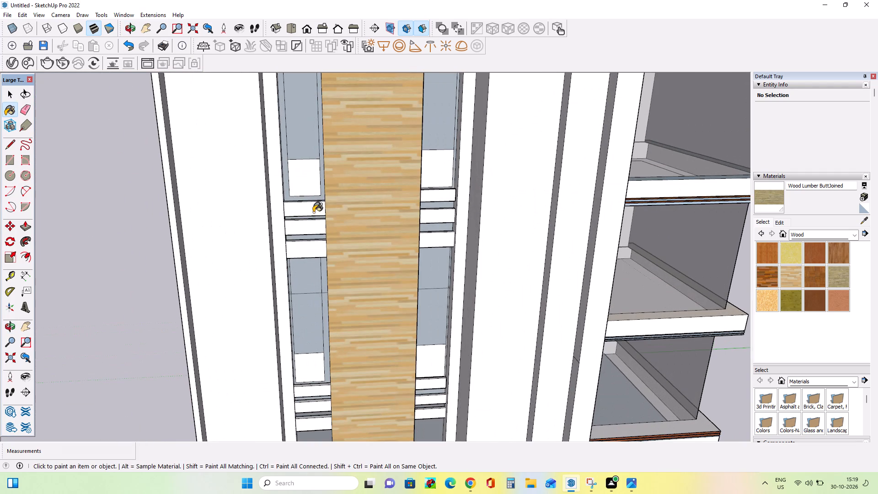
{"action": "left_click", "coordinate": [313, 212]}
{"action": "left_click", "coordinate": [313, 229]}
{"action": "left_click", "coordinate": [312, 248]}
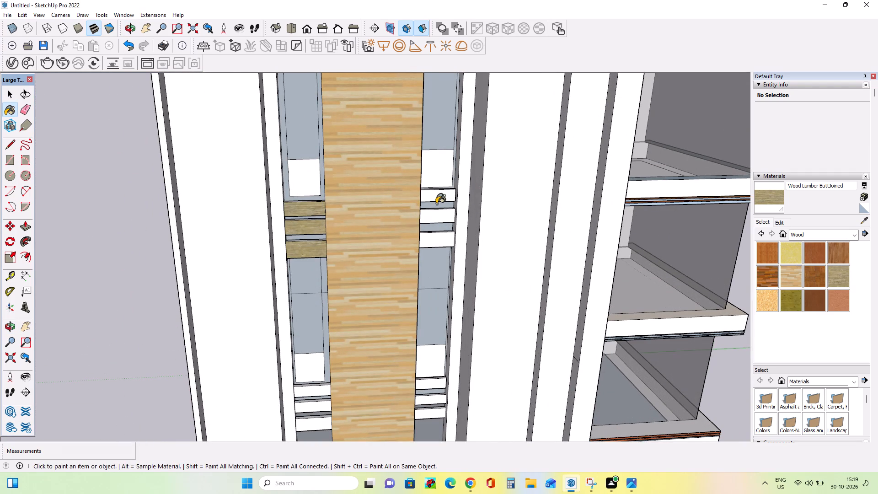
{"action": "left_click", "coordinate": [437, 195]}
{"action": "left_click", "coordinate": [436, 218]}
{"action": "left_click", "coordinate": [441, 243]}
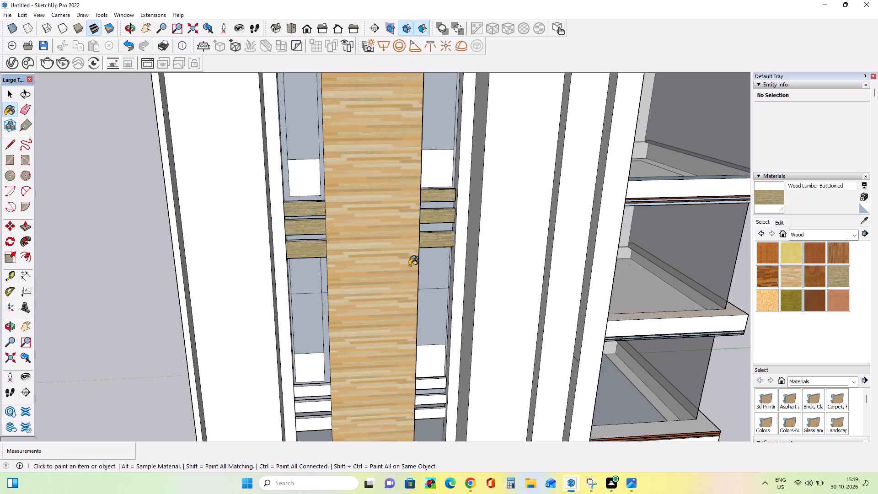
Paint the lowest set of three horizontal slats above the entrance slab, on each side of the wood strip, with Wood Lumber ButtJoined.
{"action": "scroll", "coordinate": [380, 265], "scroll_direction": "down", "scroll_amount": 16}
{"action": "scroll", "coordinate": [381, 265], "scroll_direction": "up", "scroll_amount": 1}
{"action": "middle_click_drag", "start_coordinate": [381, 265], "coordinate": [404, 192]}
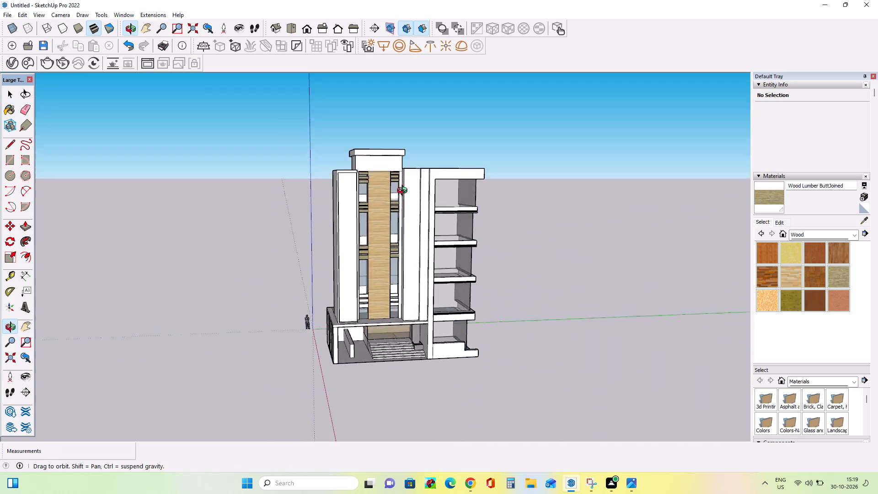
{"action": "middle_click_drag", "start_coordinate": [404, 192], "coordinate": [407, 183]}
{"action": "scroll", "coordinate": [385, 282], "scroll_direction": "up", "scroll_amount": 8}
{"action": "middle_click_drag", "start_coordinate": [398, 294], "coordinate": [353, 312]}
{"action": "scroll", "coordinate": [326, 323], "scroll_direction": "up", "scroll_amount": 4}
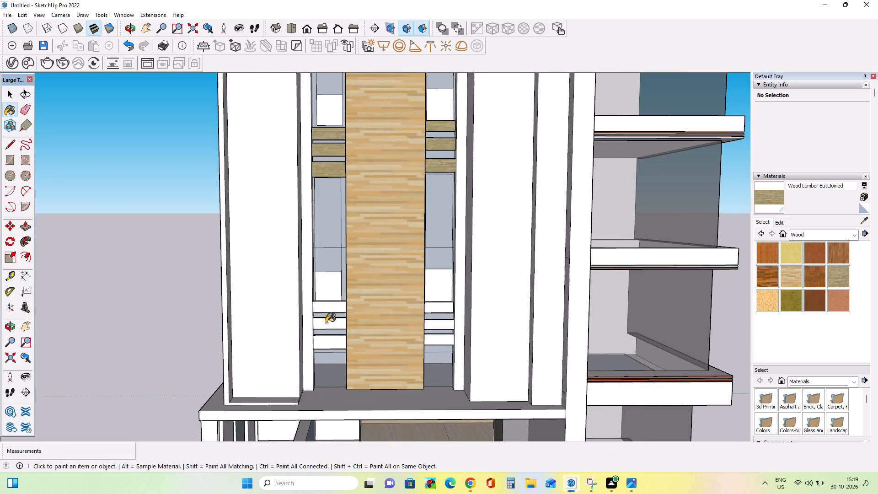
{"action": "scroll", "coordinate": [326, 323], "scroll_direction": "up", "scroll_amount": 4}
{"action": "left_click", "coordinate": [346, 301]}
{"action": "left_click", "coordinate": [341, 322]}
{"action": "left_click", "coordinate": [344, 351]}
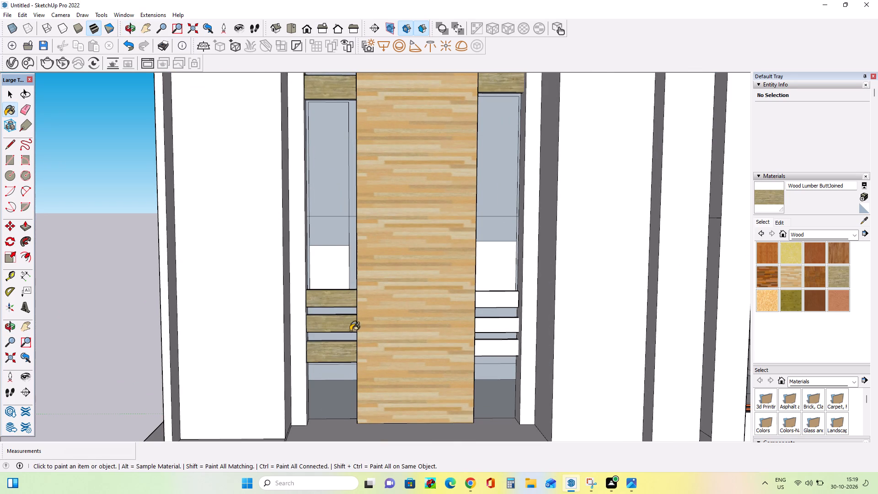
{"action": "left_click", "coordinate": [498, 301]}
{"action": "left_click", "coordinate": [498, 327]}
{"action": "left_click", "coordinate": [499, 348]}
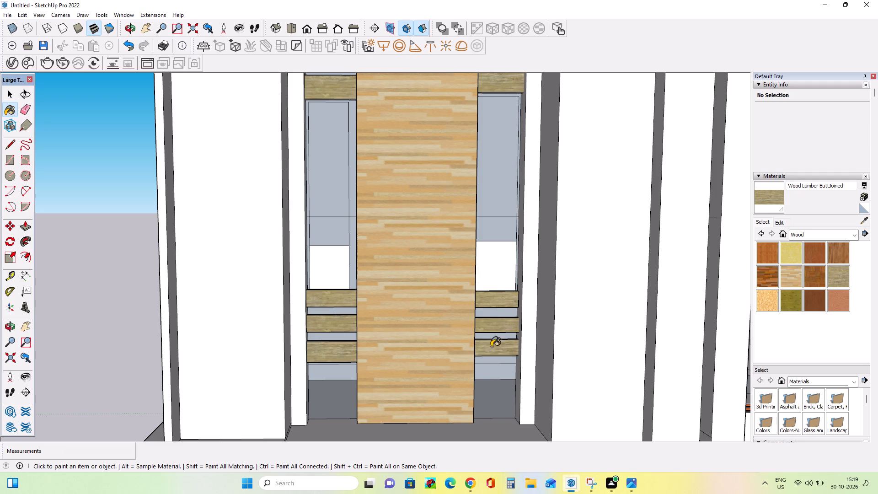
Examine the whole front facade from several angles, checking the slats and windows beside the wood strip.
{"action": "scroll", "coordinate": [340, 317], "scroll_direction": "down", "scroll_amount": 19}
{"action": "middle_click_drag", "start_coordinate": [409, 274], "coordinate": [428, 273]}
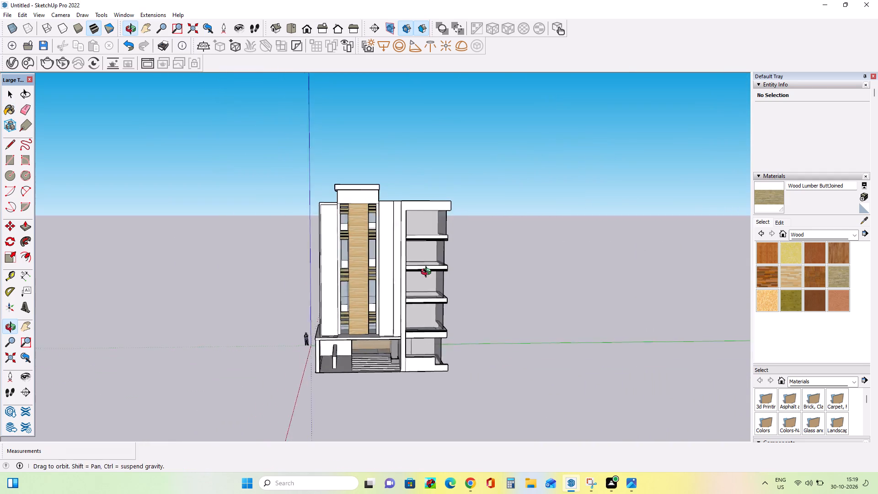
{"action": "middle_click_drag", "start_coordinate": [428, 273], "coordinate": [439, 276]}
{"action": "scroll", "coordinate": [359, 274], "scroll_direction": "up", "scroll_amount": 7}
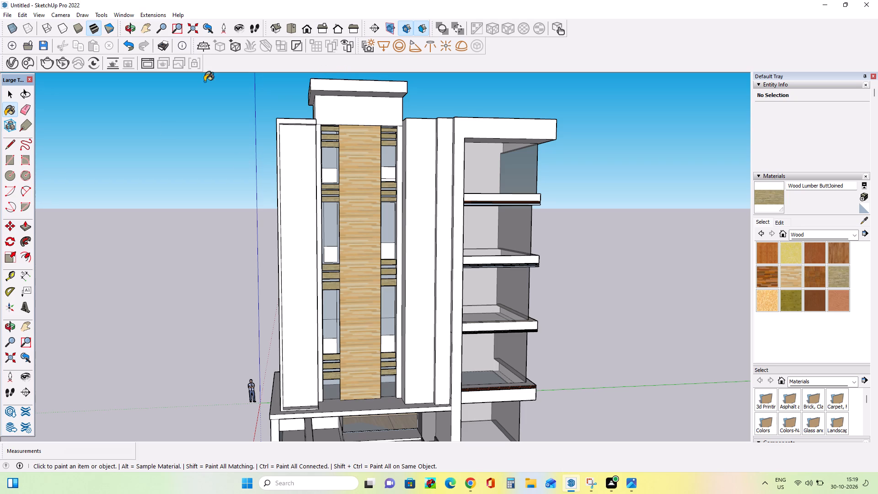
{"action": "middle_click_drag", "start_coordinate": [263, 88], "coordinate": [276, 128]}
{"action": "scroll", "coordinate": [259, 136], "scroll_direction": "down", "scroll_amount": 6}
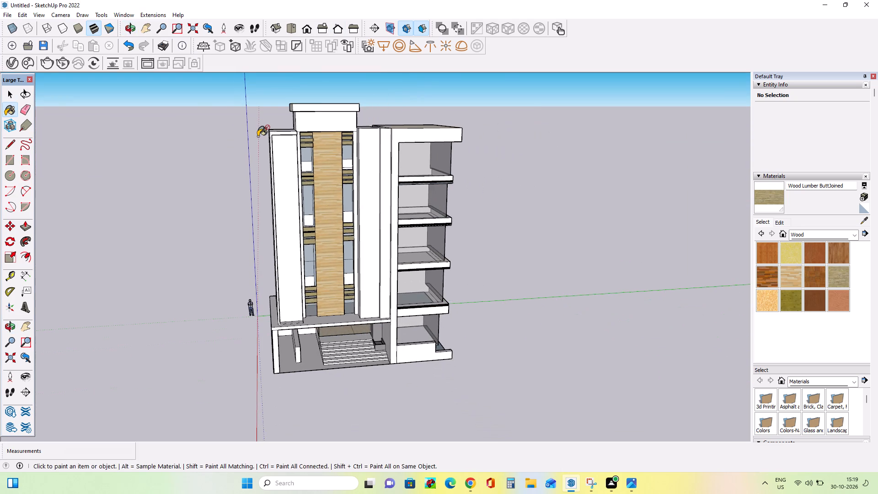
{"action": "middle_click_drag", "start_coordinate": [355, 125], "coordinate": [358, 120]}
{"action": "scroll", "coordinate": [361, 94], "scroll_direction": "up", "scroll_amount": 4}
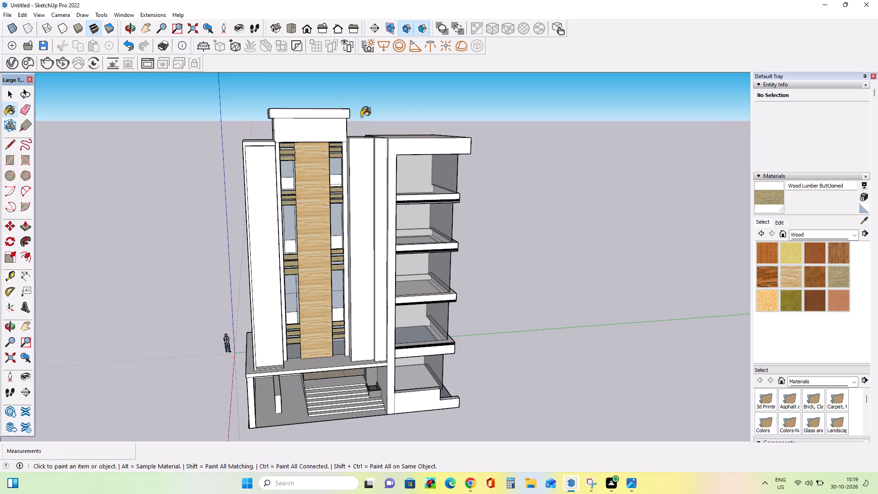
Paint the six white lower window panels beside the wood strip with Translucent Glass Tinted from the Glass and Mirrors collection.
{"action": "scroll", "coordinate": [310, 247], "scroll_direction": "up", "scroll_amount": 4}
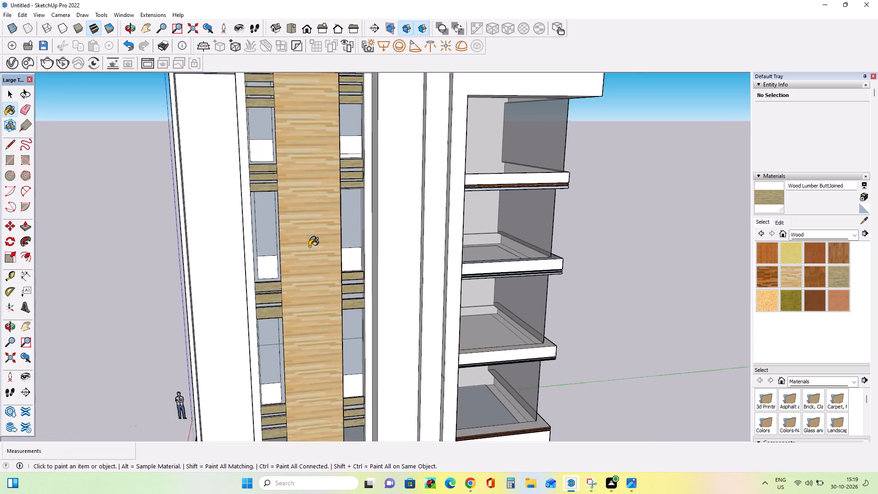
{"action": "scroll", "coordinate": [309, 247], "scroll_direction": "up", "scroll_amount": 2}
{"action": "middle_click_drag", "start_coordinate": [341, 252], "coordinate": [357, 266]}
{"action": "scroll", "coordinate": [271, 283], "scroll_direction": "up", "scroll_amount": 2}
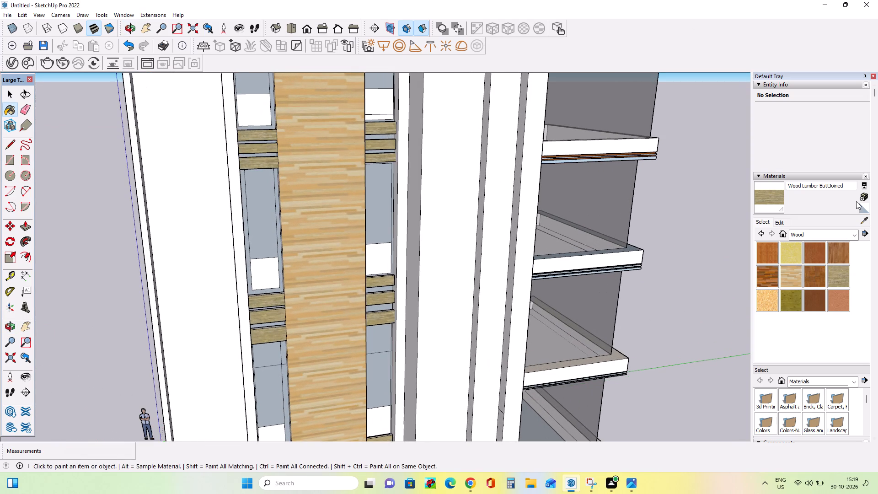
{"action": "left_click", "coordinate": [828, 233]}
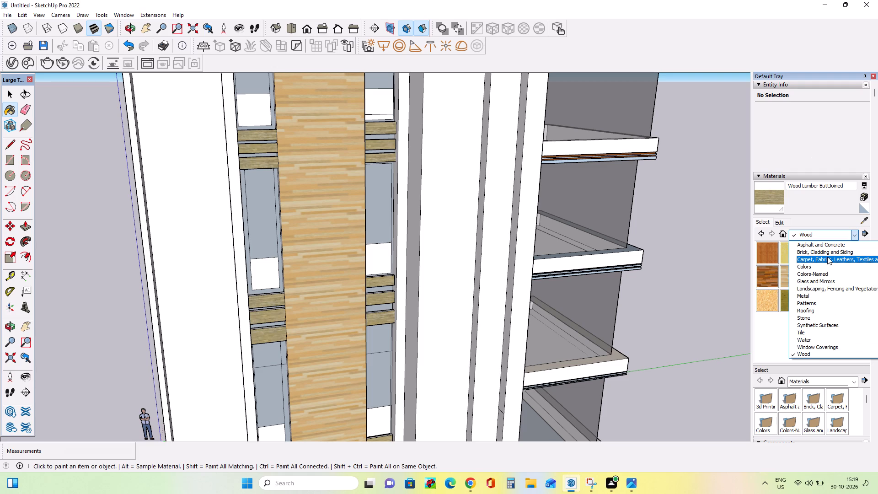
{"action": "left_click", "coordinate": [814, 279]}
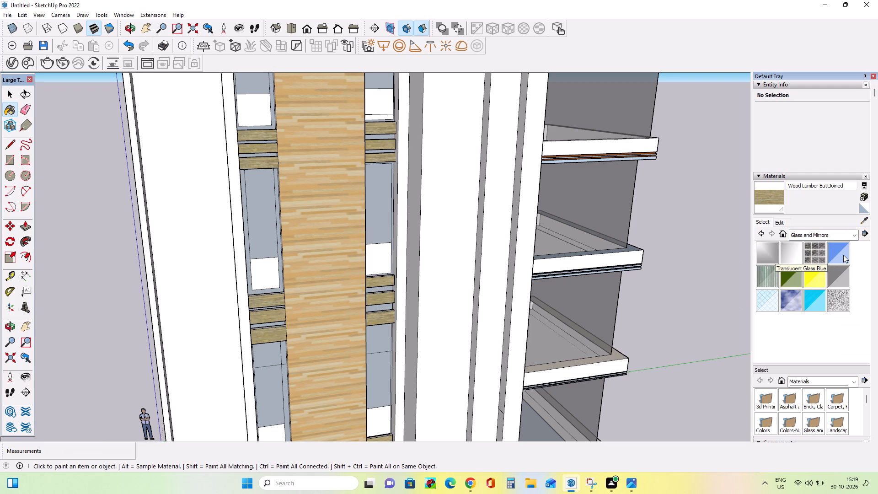
{"action": "left_click", "coordinate": [816, 301]}
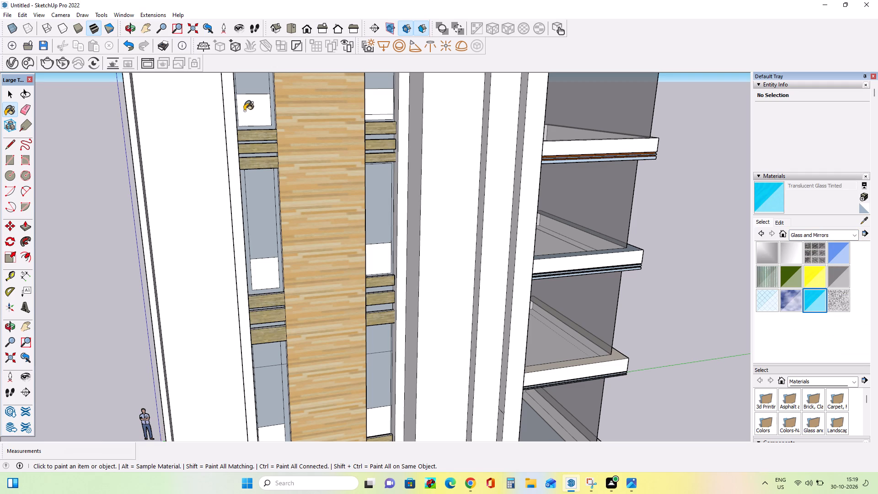
{"action": "left_click", "coordinate": [244, 111]}
{"action": "left_click", "coordinate": [380, 101]}
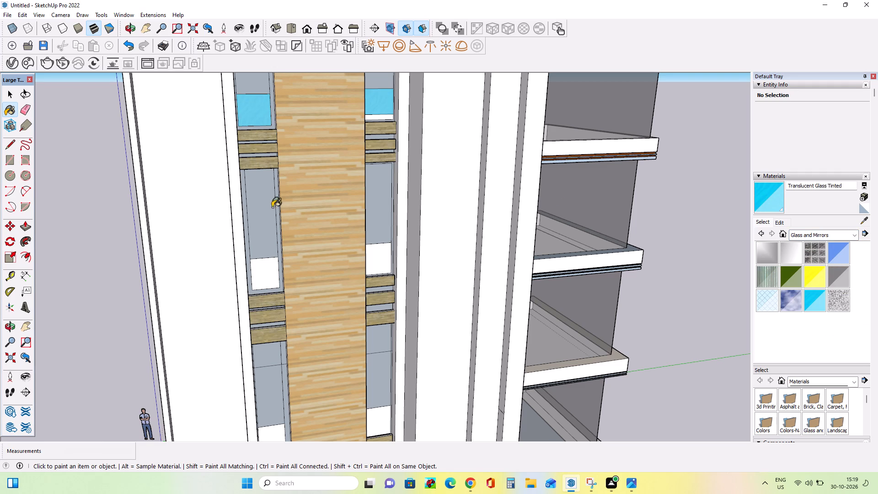
{"action": "left_click", "coordinate": [266, 269]}
{"action": "left_click", "coordinate": [369, 259]}
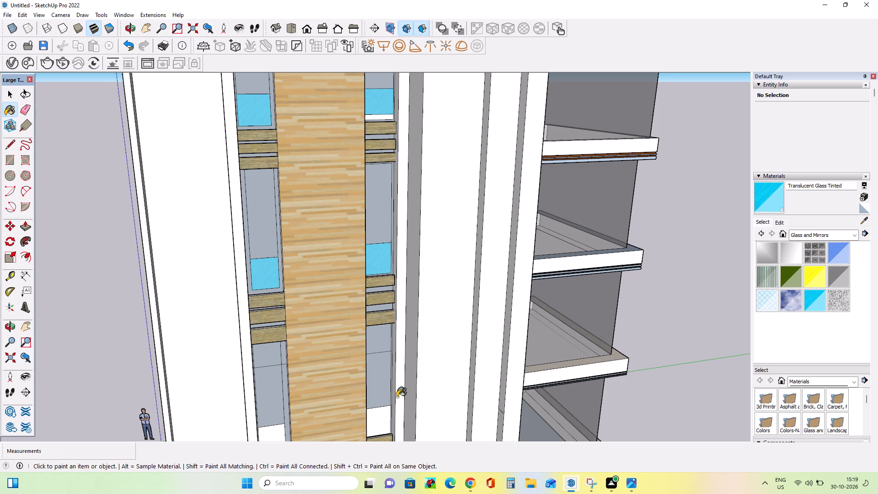
{"action": "left_click", "coordinate": [385, 419]}
{"action": "left_click", "coordinate": [276, 432]}
Paint the narrow white strip below the topmost tinted panel right of the wood strip with Translucent Glass Tinted.
{"action": "scroll", "coordinate": [310, 381], "scroll_direction": "down", "scroll_amount": 2}
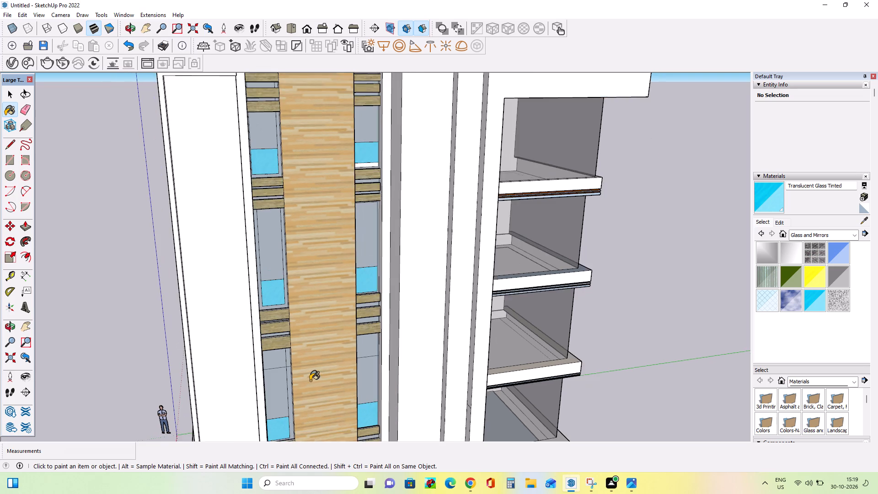
{"action": "scroll", "coordinate": [310, 381], "scroll_direction": "down", "scroll_amount": 4}
{"action": "scroll", "coordinate": [350, 223], "scroll_direction": "up", "scroll_amount": 11}
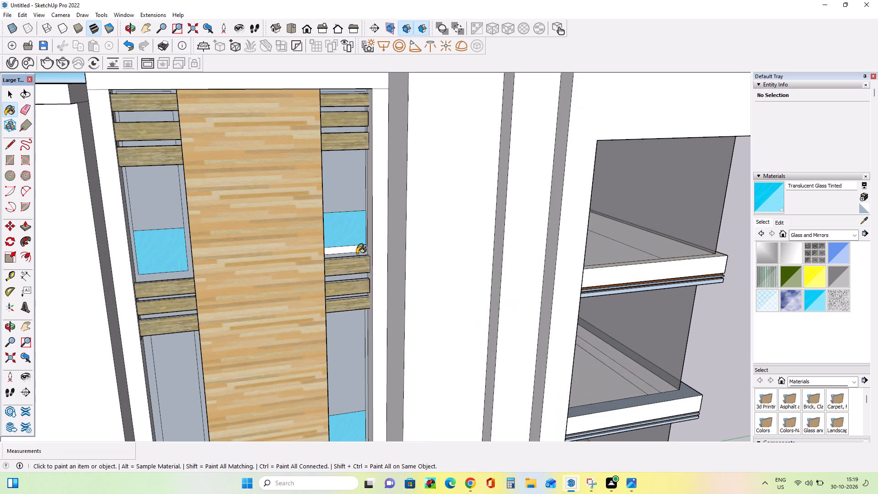
{"action": "left_click", "coordinate": [357, 254]}
Examine the front facade from near and far at several angles, focusing on the tinted window panels and wood slats.
{"action": "scroll", "coordinate": [357, 211], "scroll_direction": "down", "scroll_amount": 16}
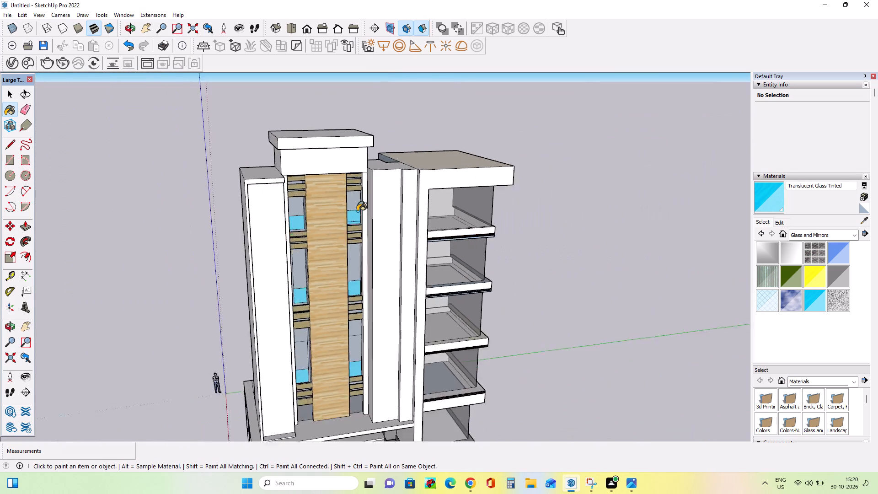
{"action": "scroll", "coordinate": [357, 211], "scroll_direction": "down", "scroll_amount": 5}
{"action": "scroll", "coordinate": [369, 325], "scroll_direction": "up", "scroll_amount": 4}
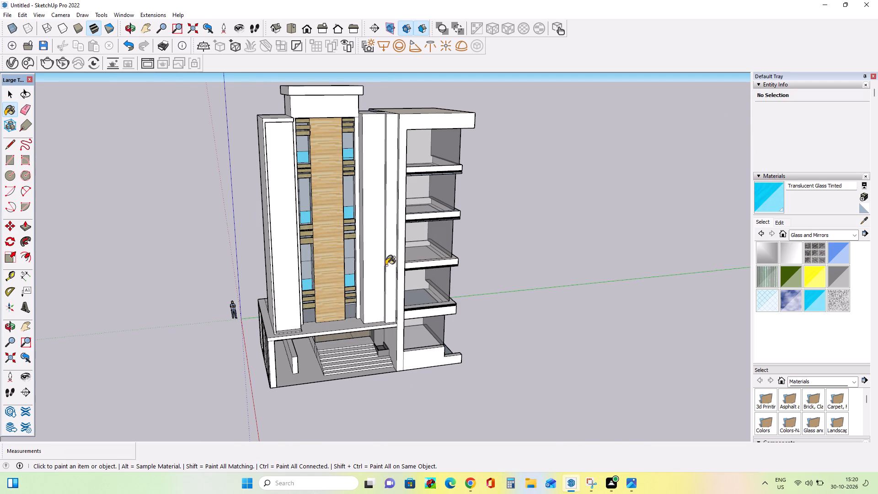
{"action": "middle_click_drag", "start_coordinate": [386, 265], "coordinate": [385, 242]}
{"action": "scroll", "coordinate": [392, 173], "scroll_direction": "up", "scroll_amount": 3}
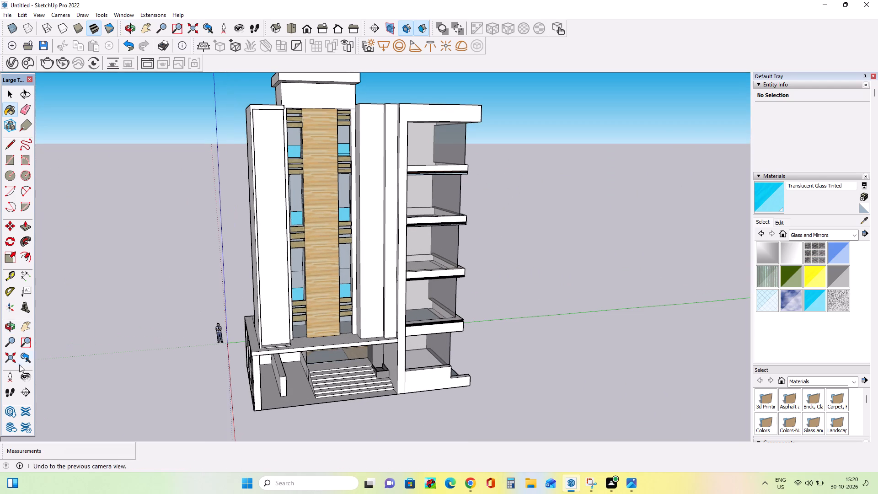
{"action": "left_click", "coordinate": [27, 326]}
{"action": "left_click_drag", "start_coordinate": [180, 294], "coordinate": [174, 328]}
{"action": "scroll", "coordinate": [328, 303], "scroll_direction": "up", "scroll_amount": 2}
{"action": "middle_click_drag", "start_coordinate": [375, 302], "coordinate": [306, 320]}
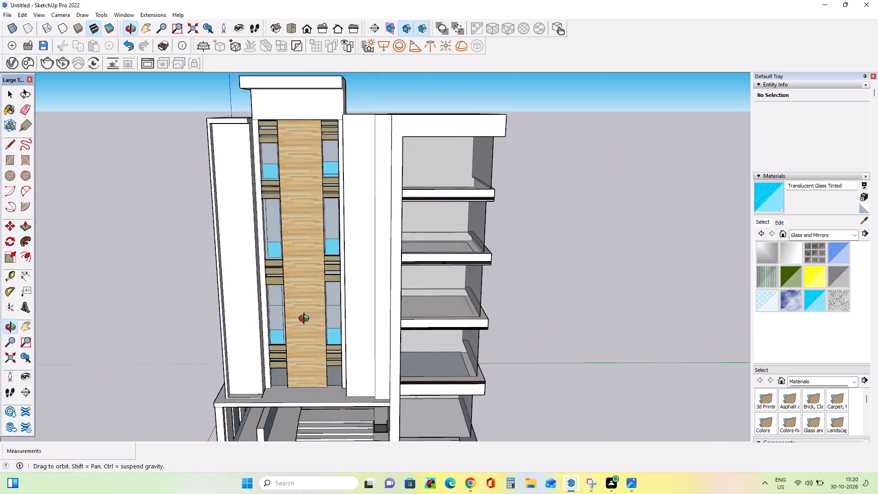
{"action": "middle_click_drag", "start_coordinate": [306, 320], "coordinate": [327, 312]}
{"action": "scroll", "coordinate": [328, 312], "scroll_direction": "down", "scroll_amount": 4}
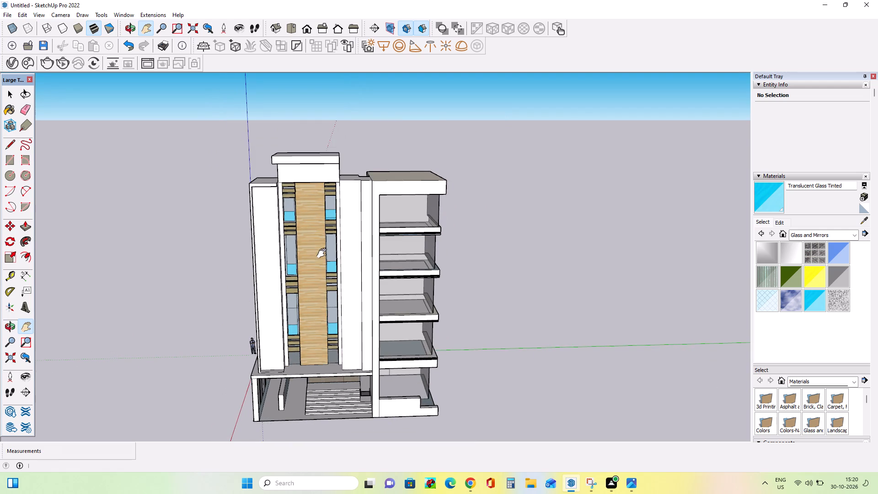
{"action": "middle_click_drag", "start_coordinate": [325, 250], "coordinate": [348, 224]}
{"action": "scroll", "coordinate": [314, 216], "scroll_direction": "up", "scroll_amount": 3}
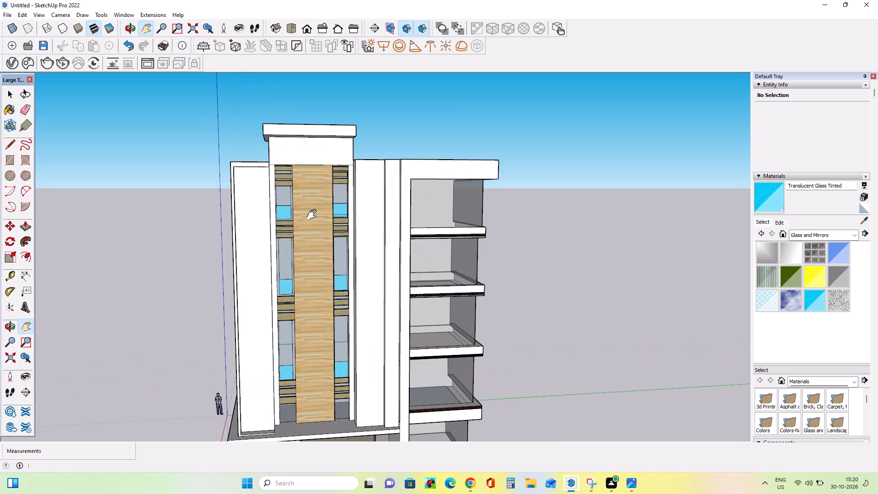
{"action": "middle_click_drag", "start_coordinate": [314, 215], "coordinate": [326, 266]}
{"action": "middle_click_drag", "start_coordinate": [326, 266], "coordinate": [329, 240]}
{"action": "scroll", "coordinate": [313, 221], "scroll_direction": "up", "scroll_amount": 3}
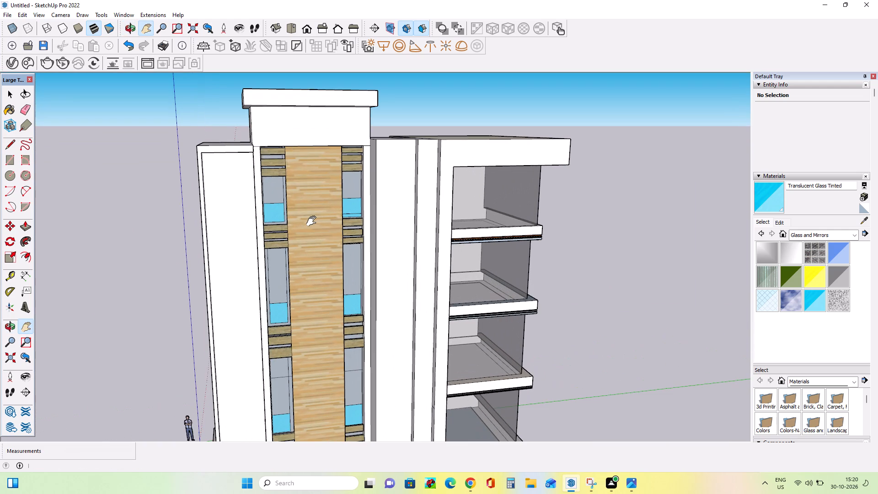
Examine the whole front facade from near and far, checking the tinted panels, wood strip and slats against the white walls.
{"action": "scroll", "coordinate": [313, 221], "scroll_direction": "down", "scroll_amount": 6}
{"action": "middle_click_drag", "start_coordinate": [313, 221], "coordinate": [324, 229]}
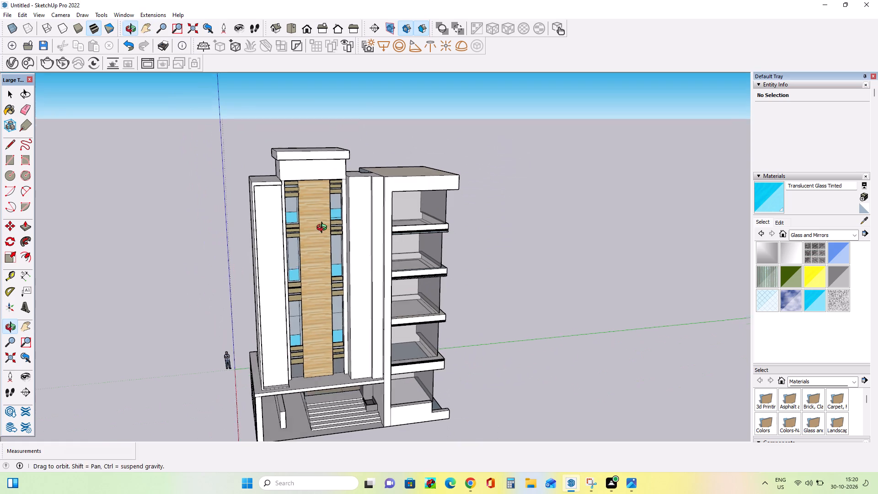
{"action": "middle_click_drag", "start_coordinate": [324, 229], "coordinate": [326, 231]}
{"action": "scroll", "coordinate": [331, 294], "scroll_direction": "up", "scroll_amount": 2}
{"action": "middle_click_drag", "start_coordinate": [284, 173], "coordinate": [291, 206]}
{"action": "scroll", "coordinate": [266, 210], "scroll_direction": "up", "scroll_amount": 4}
{"action": "middle_click_drag", "start_coordinate": [263, 210], "coordinate": [189, 210]}
{"action": "middle_click_drag", "start_coordinate": [186, 210], "coordinate": [161, 215]}
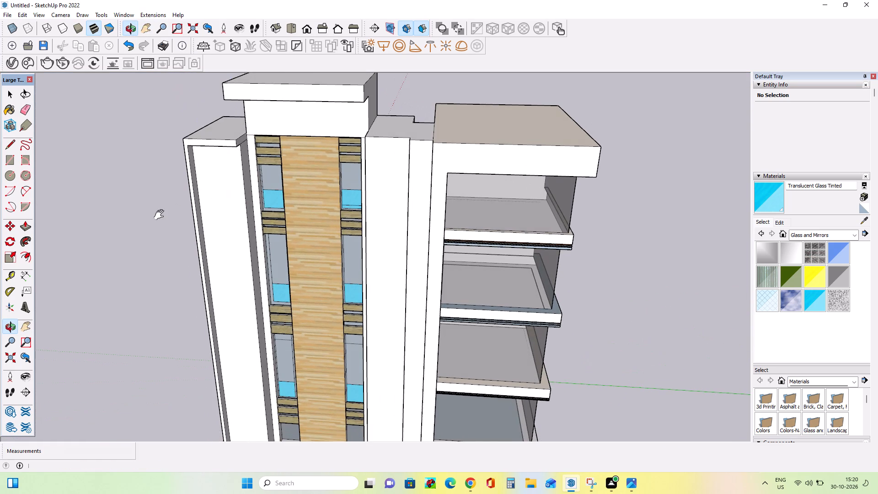
{"action": "middle_click_drag", "start_coordinate": [250, 197], "coordinate": [257, 199]}
{"action": "middle_click_drag", "start_coordinate": [192, 244], "coordinate": [236, 217]}
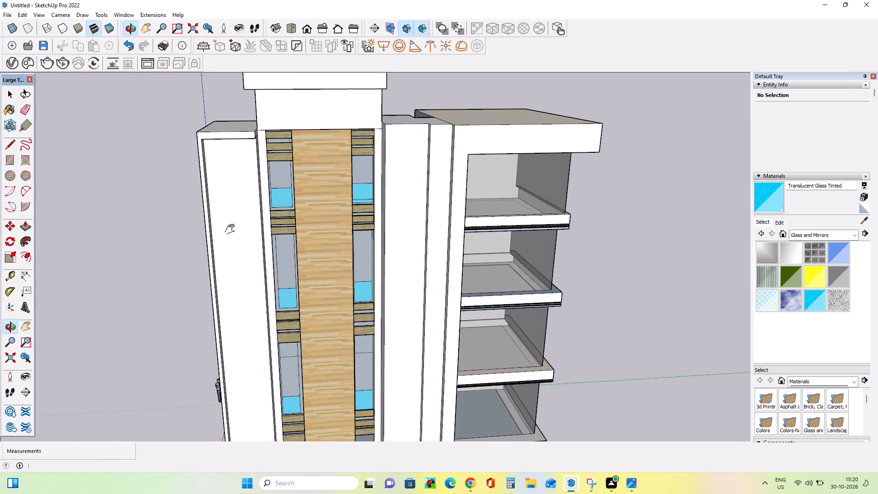
{"action": "middle_click_drag", "start_coordinate": [232, 230], "coordinate": [237, 248]}
{"action": "scroll", "coordinate": [237, 248], "scroll_direction": "down", "scroll_amount": 8}
{"action": "middle_click_drag", "start_coordinate": [288, 287], "coordinate": [299, 263]}
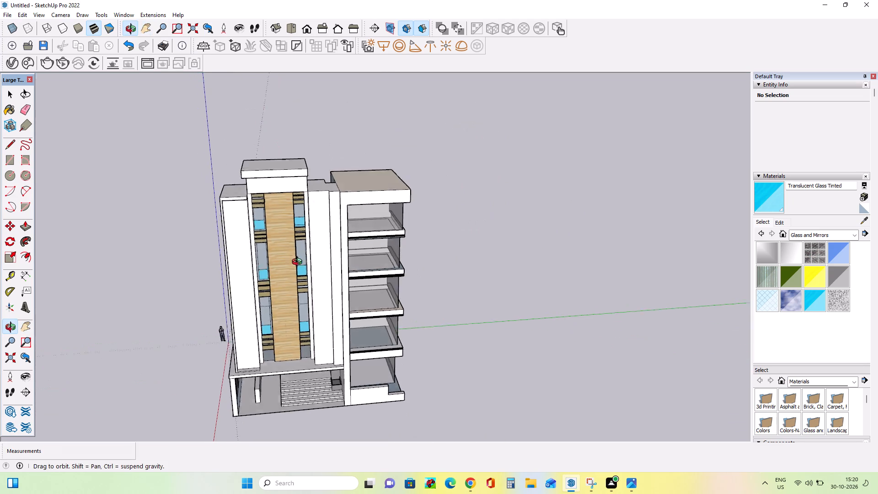
{"action": "middle_click_drag", "start_coordinate": [299, 263], "coordinate": [312, 233]}
{"action": "scroll", "coordinate": [282, 260], "scroll_direction": "up", "scroll_amount": 3}
{"action": "middle_click_drag", "start_coordinate": [282, 261], "coordinate": [250, 271]}
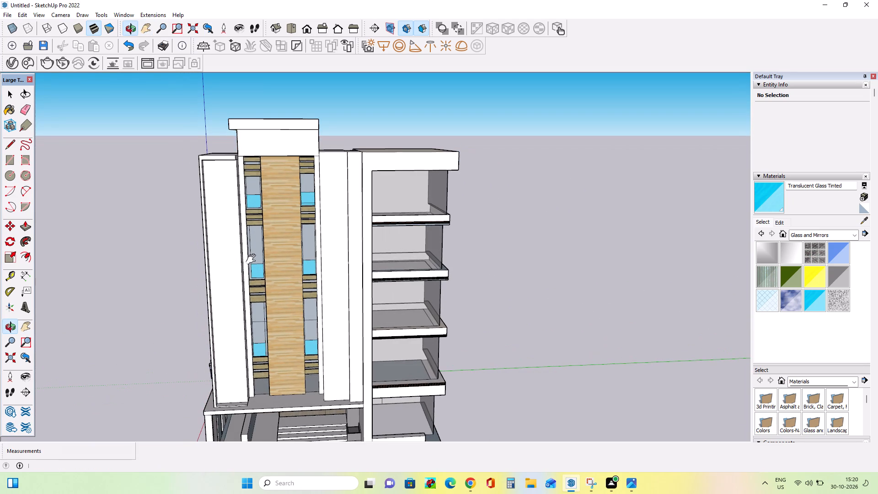
{"action": "middle_click_drag", "start_coordinate": [253, 258], "coordinate": [262, 258]}
{"action": "middle_click_drag", "start_coordinate": [199, 282], "coordinate": [220, 290]}
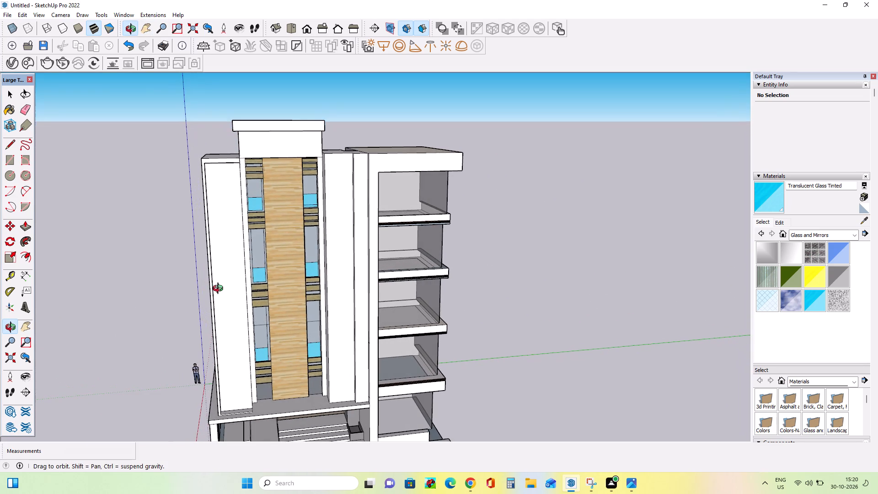
{"action": "middle_click_drag", "start_coordinate": [220, 290], "coordinate": [226, 295]}
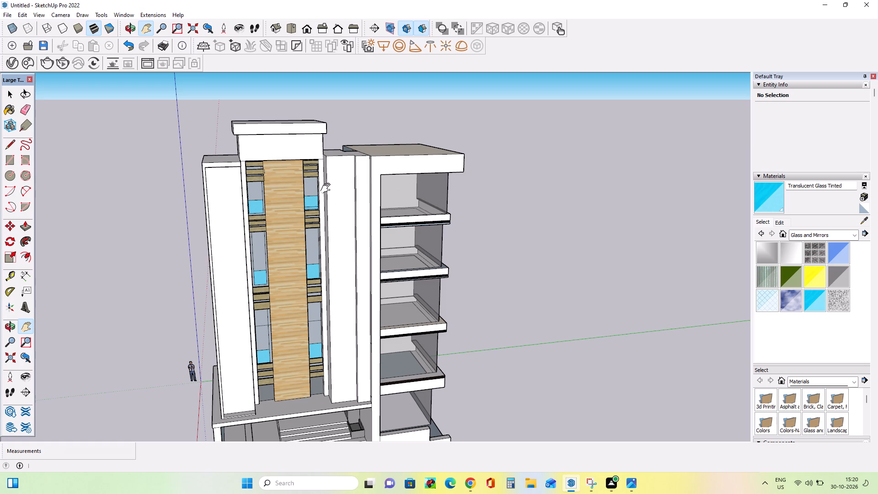
{"action": "middle_click_drag", "start_coordinate": [335, 197], "coordinate": [339, 205]}
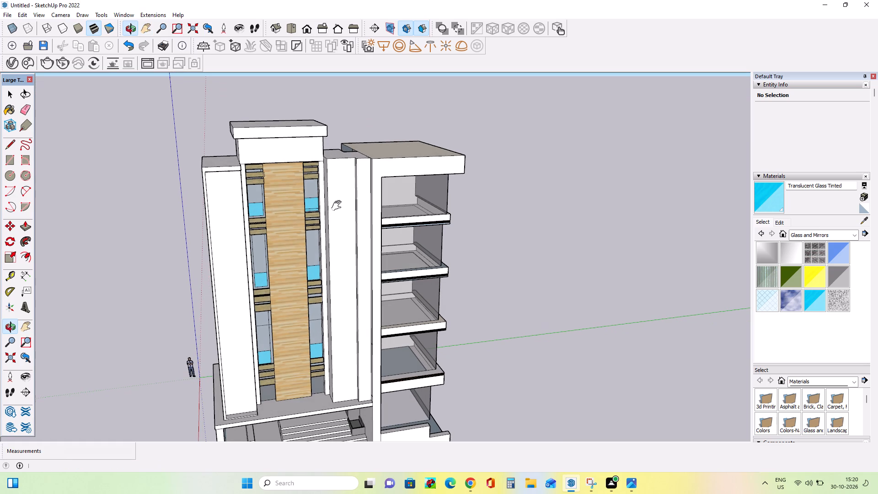
{"action": "middle_click", "coordinate": [340, 208]}
{"action": "middle_click_drag", "start_coordinate": [223, 252], "coordinate": [234, 222]}
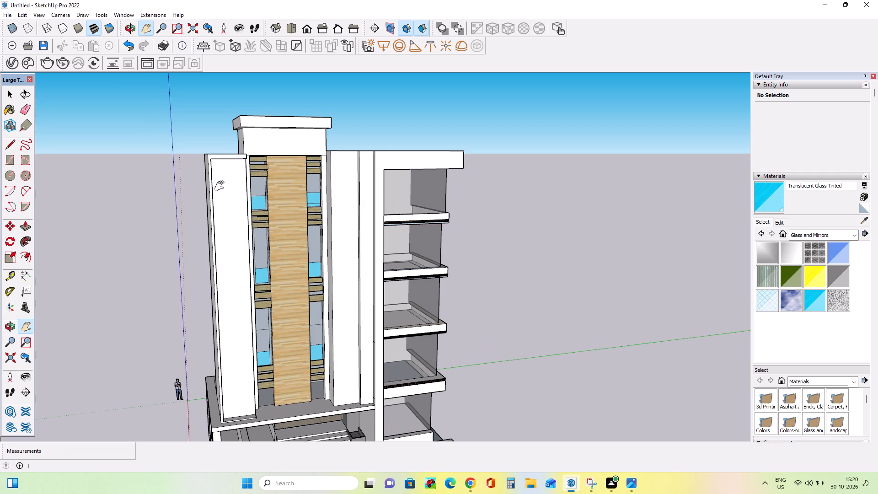
{"action": "middle_click_drag", "start_coordinate": [225, 198], "coordinate": [227, 188]}
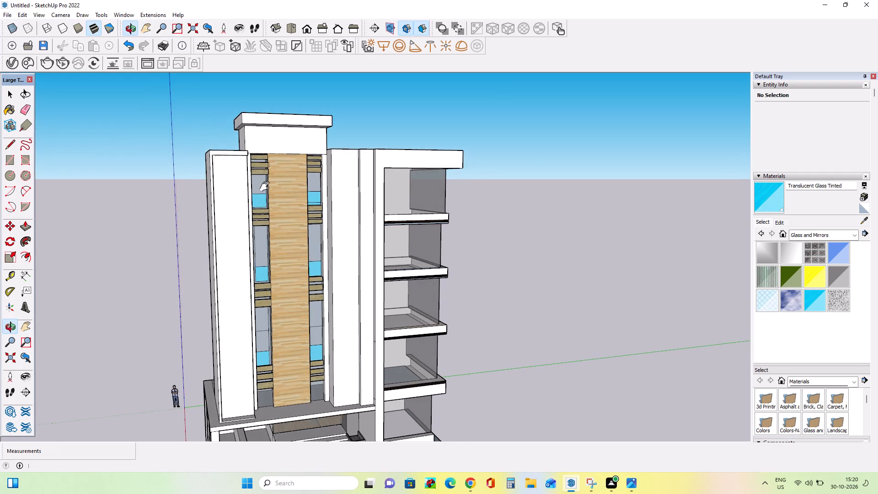
{"action": "scroll", "coordinate": [267, 187], "scroll_direction": "up", "scroll_amount": 3}
{"action": "middle_click_drag", "start_coordinate": [284, 194], "coordinate": [250, 214]}
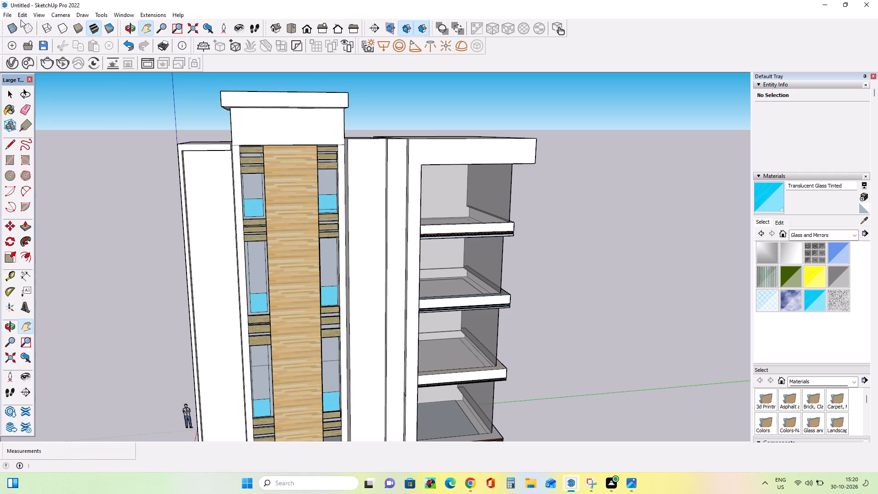
Inspect the tower's upper part obliquely and close up, including the roof cap, side walls, topmost slats and windows.
{"action": "middle_click_drag", "start_coordinate": [292, 183], "coordinate": [405, 188]}
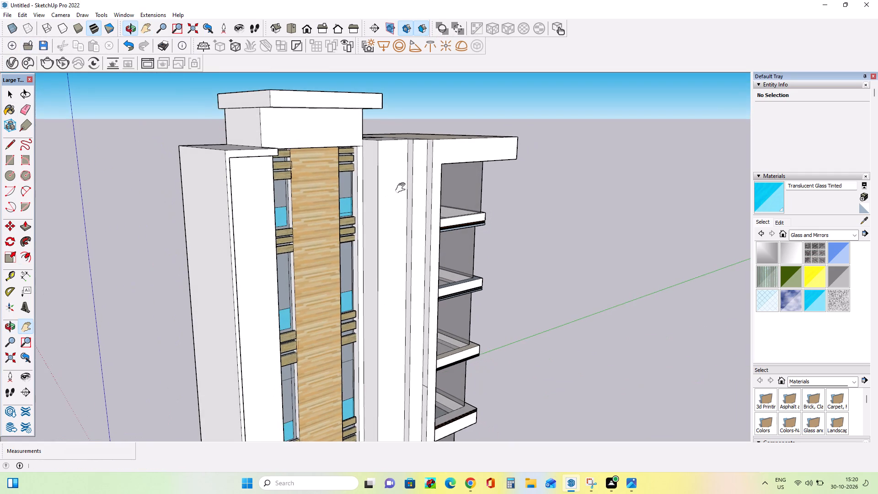
{"action": "middle_click_drag", "start_coordinate": [251, 169], "coordinate": [265, 170]}
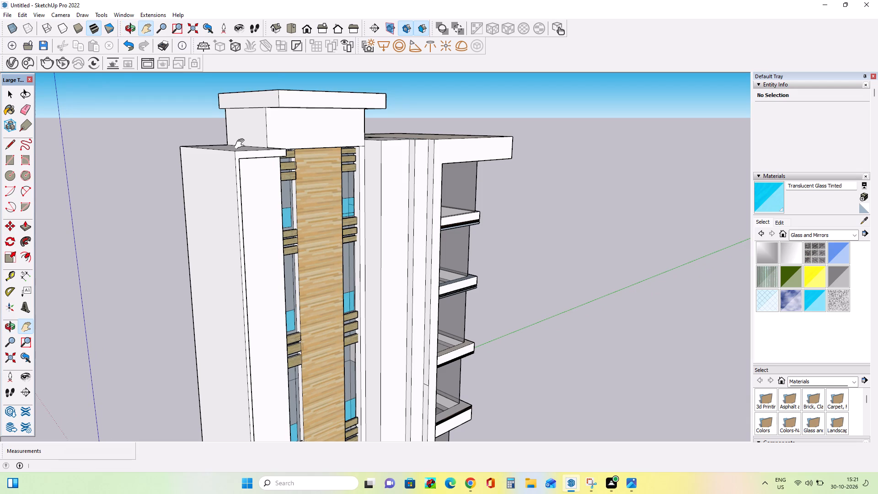
{"action": "middle_click", "coordinate": [194, 192]}
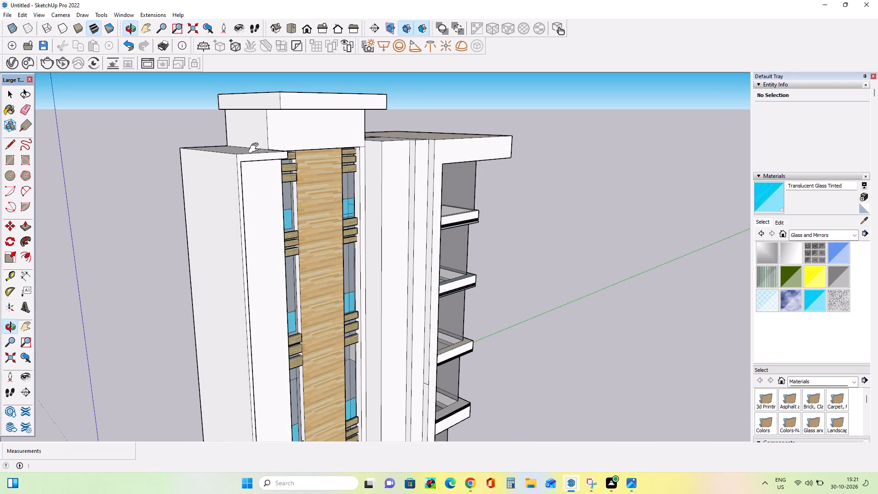
{"action": "middle_click_drag", "start_coordinate": [223, 165], "coordinate": [222, 159]}
{"action": "middle_click_drag", "start_coordinate": [272, 177], "coordinate": [195, 213]}
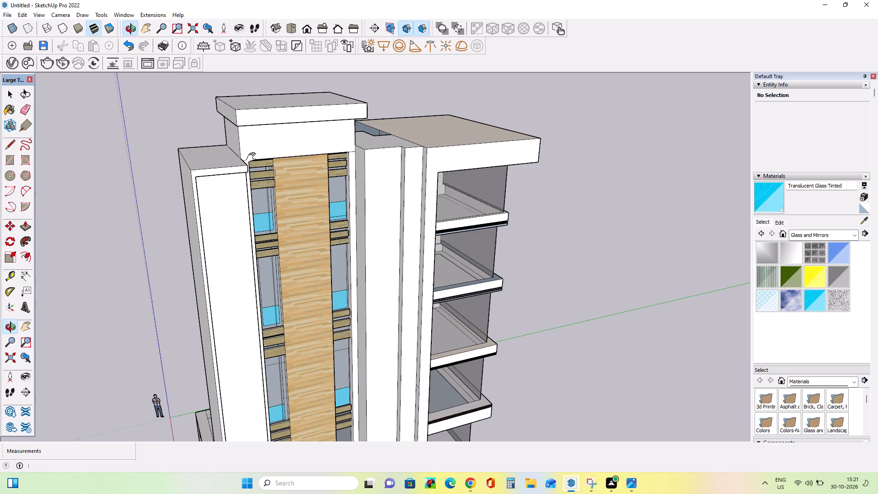
{"action": "middle_click_drag", "start_coordinate": [255, 154], "coordinate": [258, 150]}
{"action": "middle_click_drag", "start_coordinate": [272, 163], "coordinate": [272, 158]}
{"action": "scroll", "coordinate": [267, 161], "scroll_direction": "up", "scroll_amount": 1}
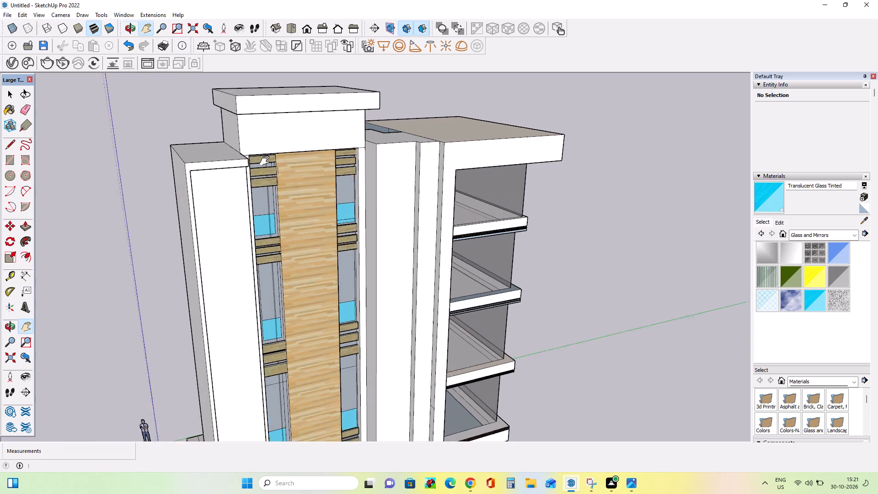
{"action": "scroll", "coordinate": [267, 161], "scroll_direction": "up", "scroll_amount": 11}
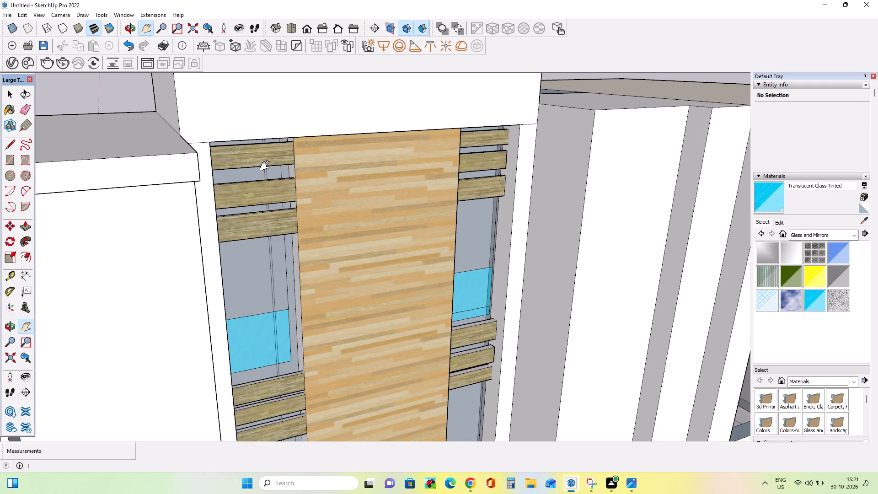
{"action": "middle_click_drag", "start_coordinate": [262, 168], "coordinate": [252, 189]}
{"action": "scroll", "coordinate": [252, 189], "scroll_direction": "down", "scroll_amount": 3}
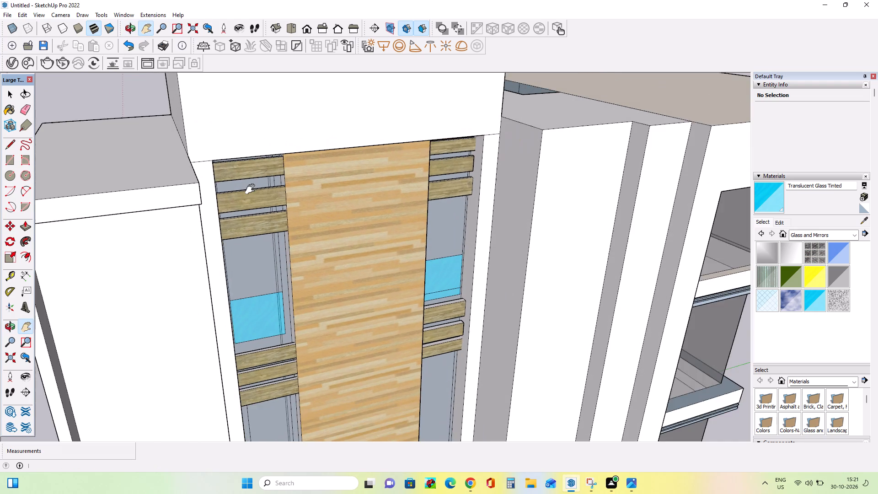
{"action": "scroll", "coordinate": [252, 189], "scroll_direction": "down", "scroll_amount": 7}
{"action": "middle_click_drag", "start_coordinate": [252, 189], "coordinate": [258, 156]}
{"action": "scroll", "coordinate": [245, 132], "scroll_direction": "up", "scroll_amount": 2}
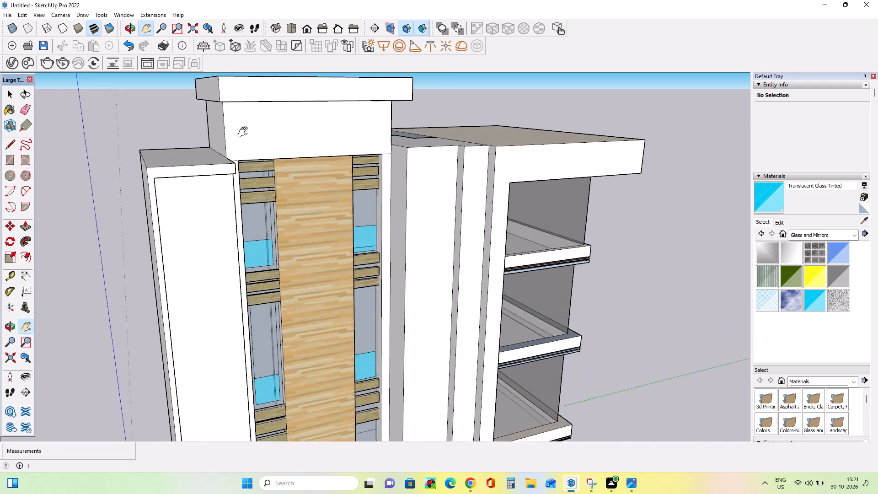
{"action": "scroll", "coordinate": [245, 132], "scroll_direction": "up", "scroll_amount": 1}
{"action": "scroll", "coordinate": [242, 204], "scroll_direction": "down", "scroll_amount": 5}
{"action": "middle_click_drag", "start_coordinate": [296, 150], "coordinate": [300, 119]}
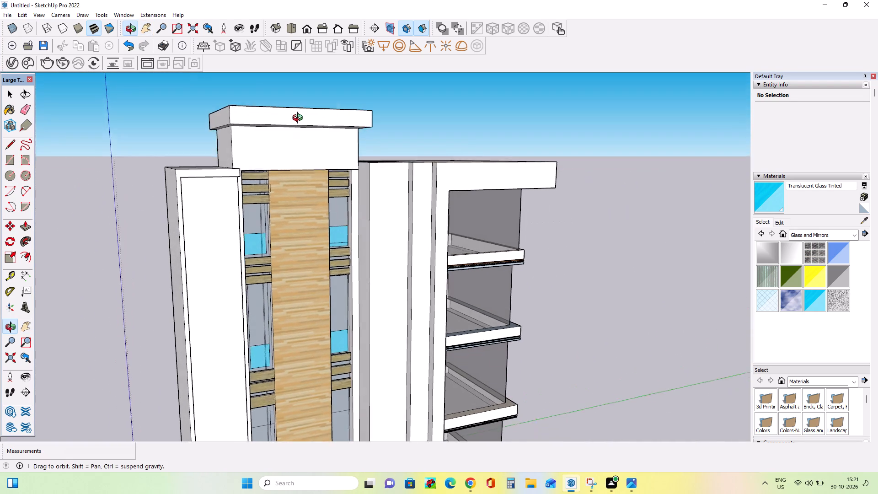
{"action": "middle_click_drag", "start_coordinate": [300, 119], "coordinate": [300, 118]}
{"action": "scroll", "coordinate": [236, 137], "scroll_direction": "up", "scroll_amount": 3}
{"action": "middle_click_drag", "start_coordinate": [255, 175], "coordinate": [227, 194]}
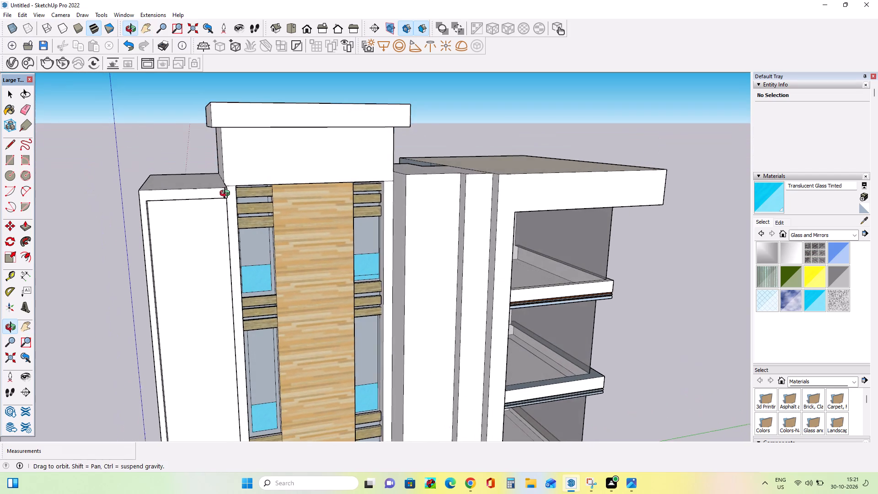
{"action": "middle_click_drag", "start_coordinate": [227, 194], "coordinate": [228, 209]}
{"action": "middle_click_drag", "start_coordinate": [224, 186], "coordinate": [235, 203]}
{"action": "middle_click_drag", "start_coordinate": [252, 225], "coordinate": [248, 182]}
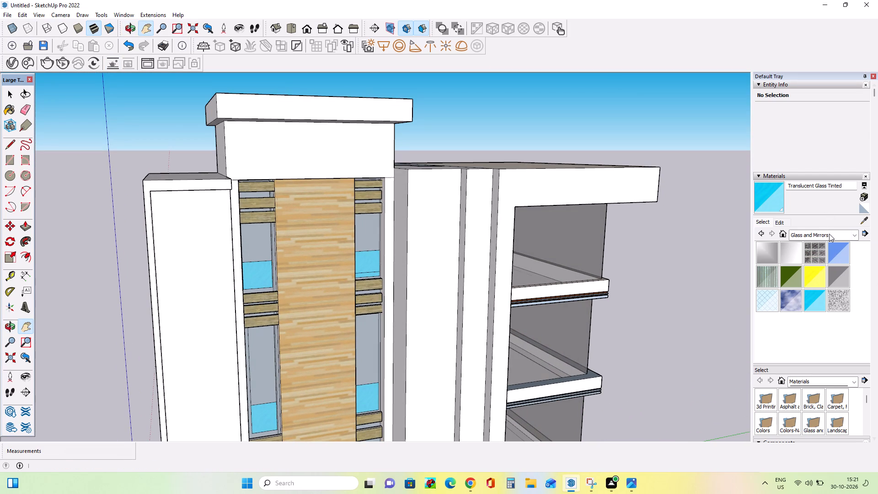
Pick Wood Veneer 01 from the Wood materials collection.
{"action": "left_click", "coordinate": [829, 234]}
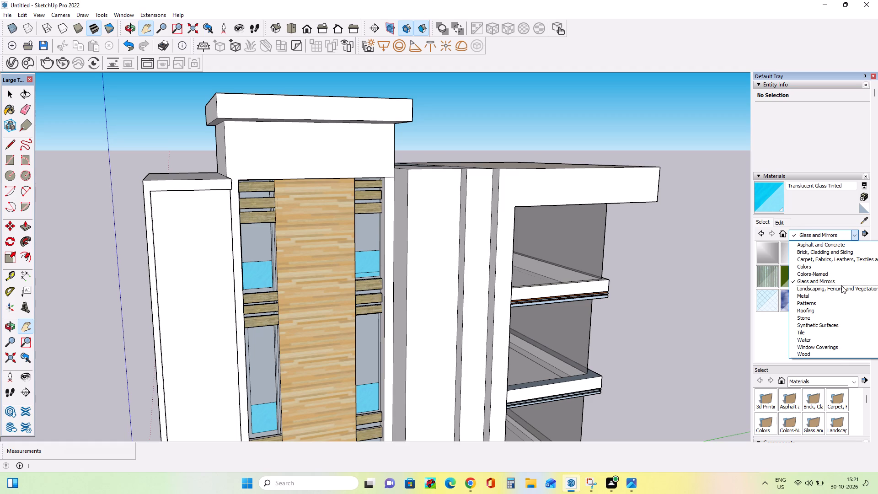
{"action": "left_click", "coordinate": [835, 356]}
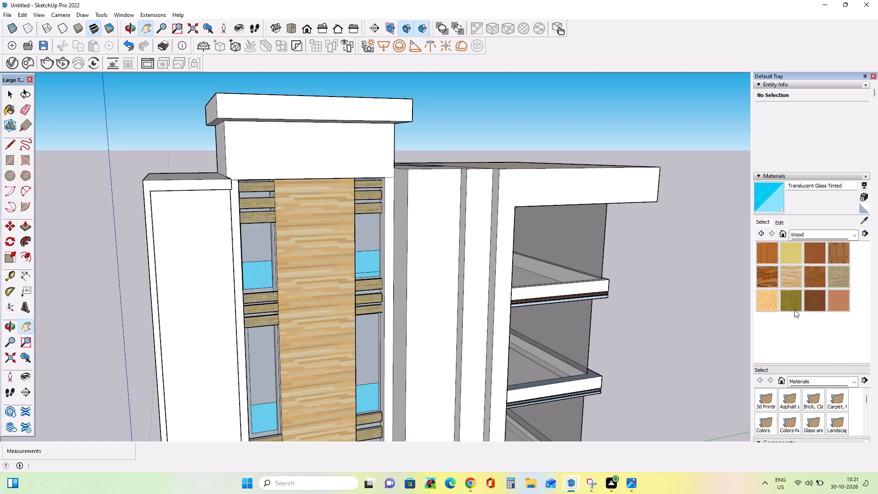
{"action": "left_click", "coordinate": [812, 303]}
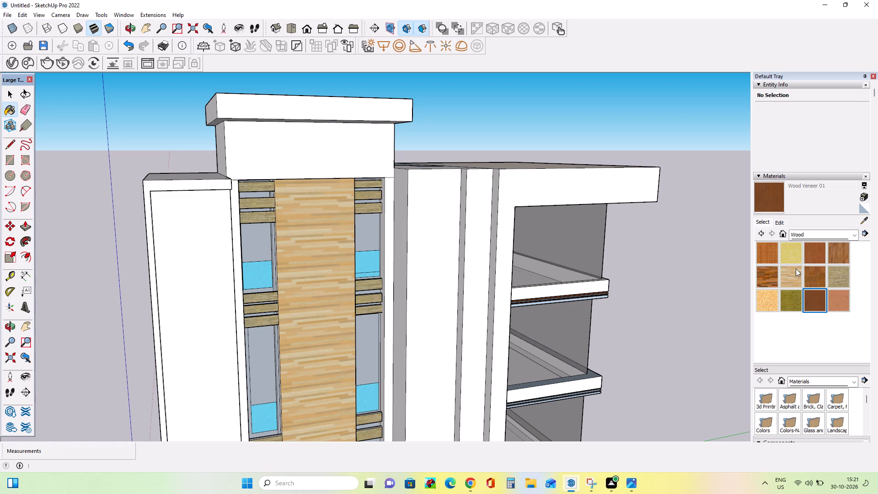
Switch the materials collection from Wood to Colors-Named.
{"action": "left_click", "coordinate": [822, 232]}
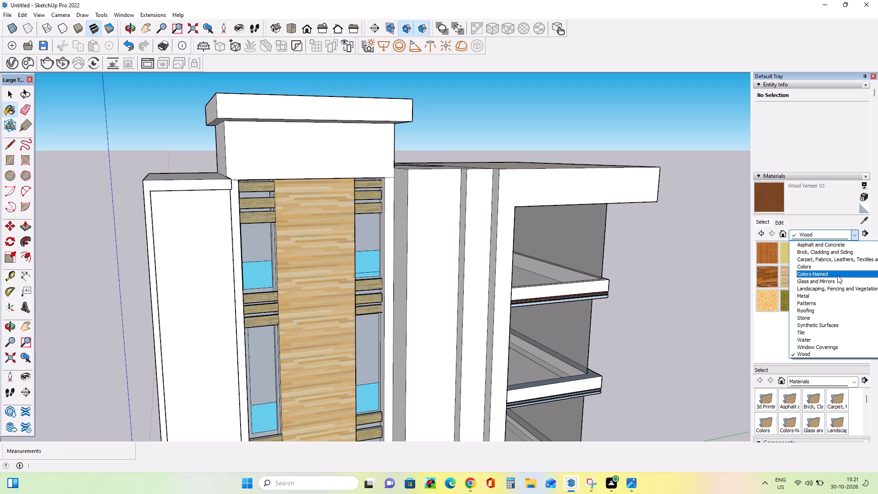
{"action": "left_click", "coordinate": [818, 273]}
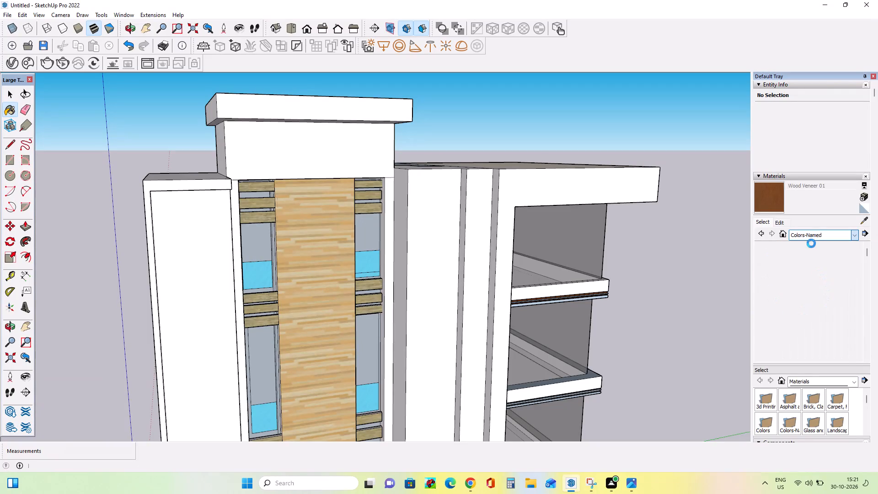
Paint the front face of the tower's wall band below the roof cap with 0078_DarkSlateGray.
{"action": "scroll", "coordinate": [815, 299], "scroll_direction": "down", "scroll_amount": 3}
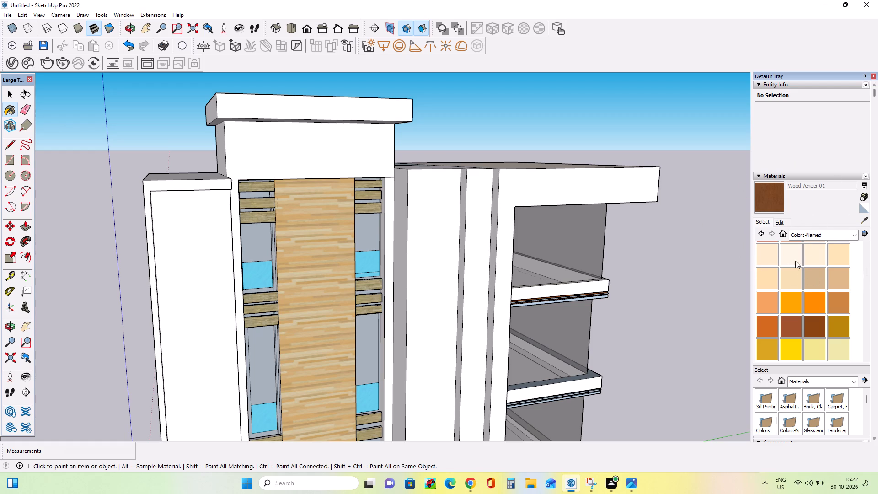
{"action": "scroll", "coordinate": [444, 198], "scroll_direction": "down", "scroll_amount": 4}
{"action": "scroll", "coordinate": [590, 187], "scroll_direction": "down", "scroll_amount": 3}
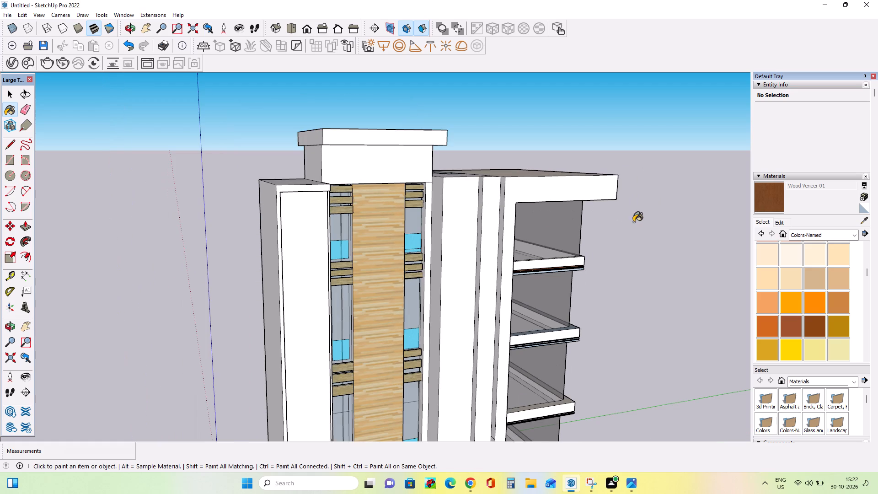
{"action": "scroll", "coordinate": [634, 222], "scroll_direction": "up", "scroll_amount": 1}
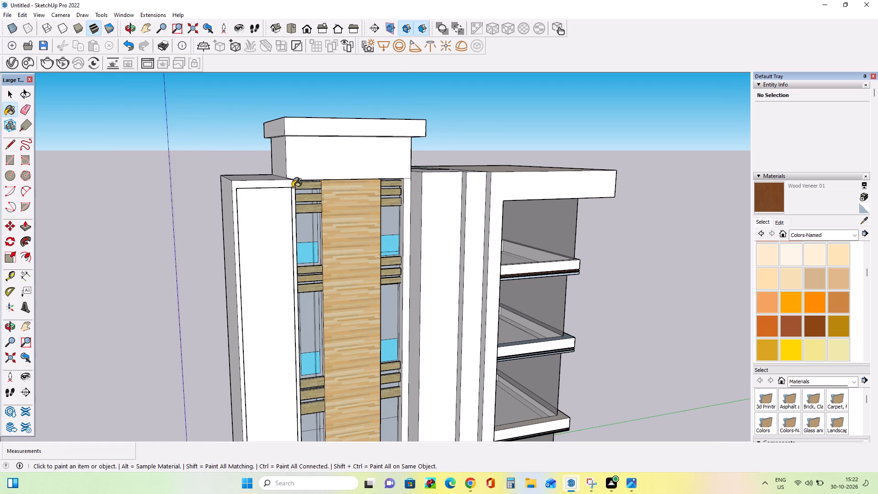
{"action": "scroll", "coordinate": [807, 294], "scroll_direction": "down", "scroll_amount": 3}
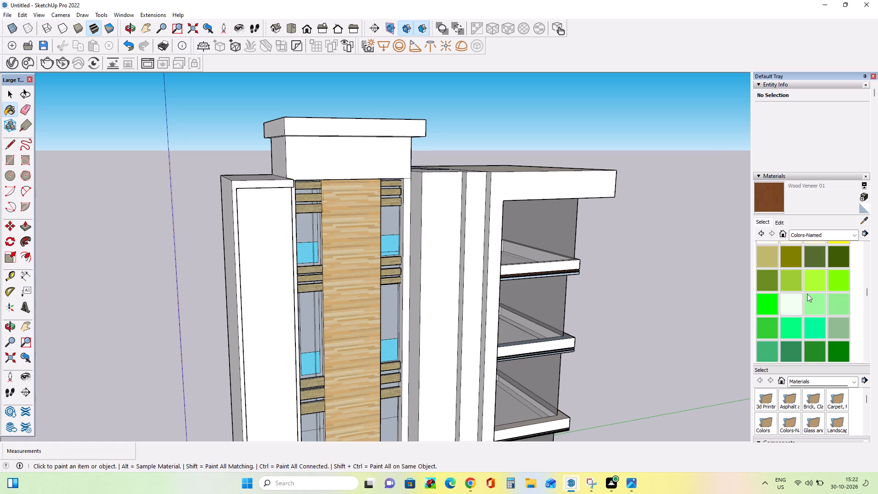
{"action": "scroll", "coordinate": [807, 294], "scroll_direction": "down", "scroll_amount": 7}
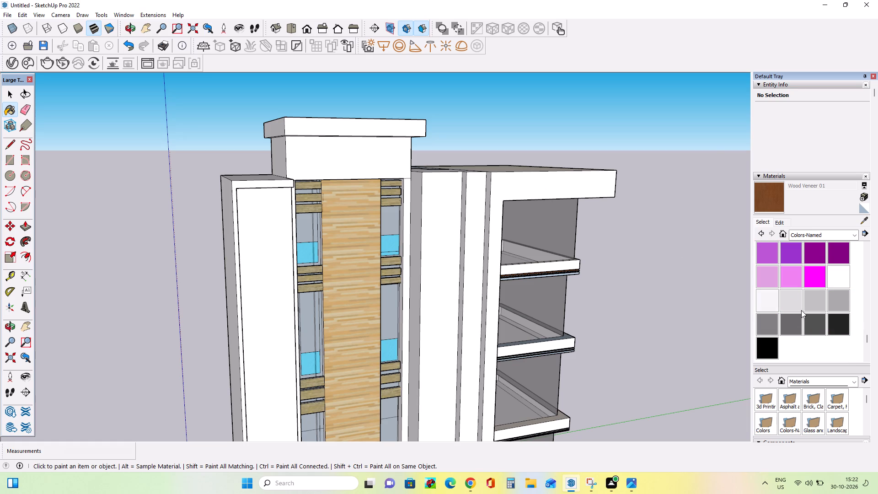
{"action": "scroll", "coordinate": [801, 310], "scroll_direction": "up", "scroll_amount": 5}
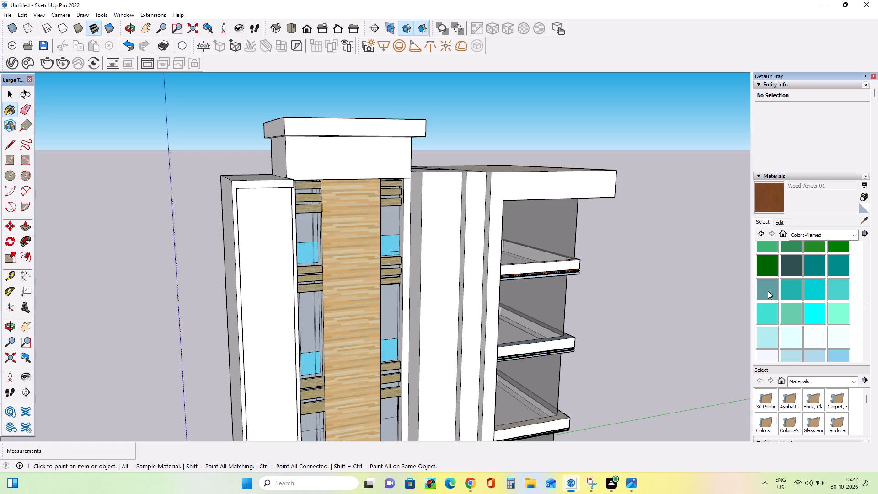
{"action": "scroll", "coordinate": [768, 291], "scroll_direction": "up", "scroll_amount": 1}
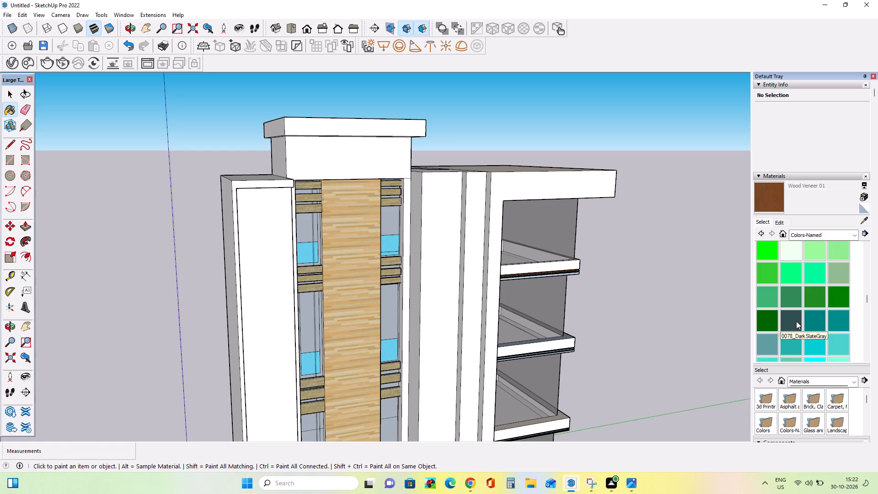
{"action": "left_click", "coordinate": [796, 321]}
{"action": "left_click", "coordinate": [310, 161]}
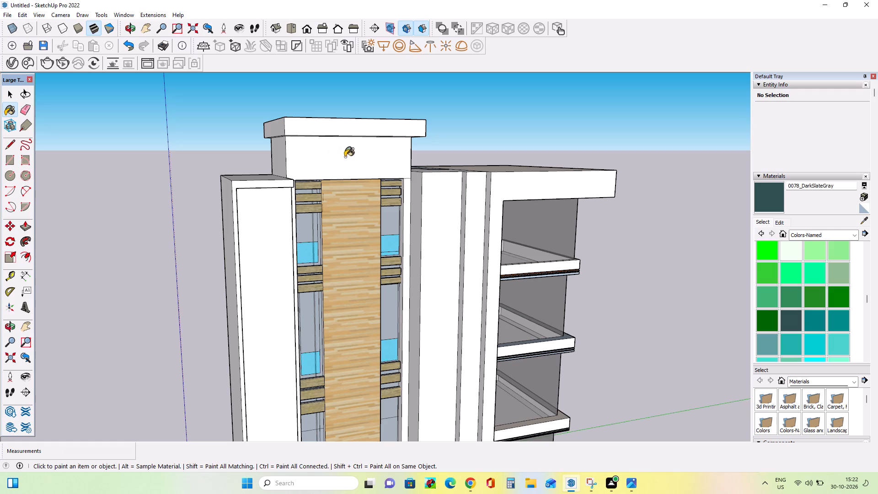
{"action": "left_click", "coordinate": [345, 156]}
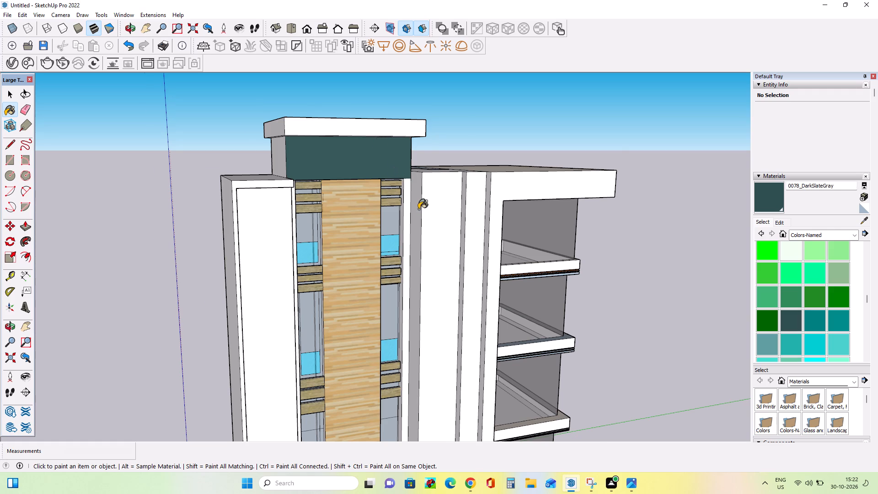
Apply 0110_LightSlateGray to the tower's front band below the roof cap and the vertical frame strips on both sides of the windows.
{"action": "scroll", "coordinate": [418, 209], "scroll_direction": "up", "scroll_amount": 1}
{"action": "scroll", "coordinate": [815, 300], "scroll_direction": "down", "scroll_amount": 3}
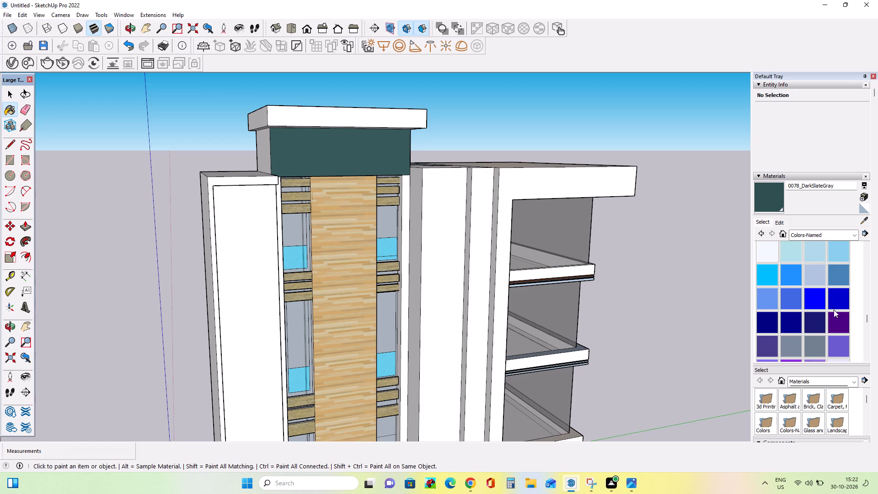
{"action": "left_click", "coordinate": [787, 345]}
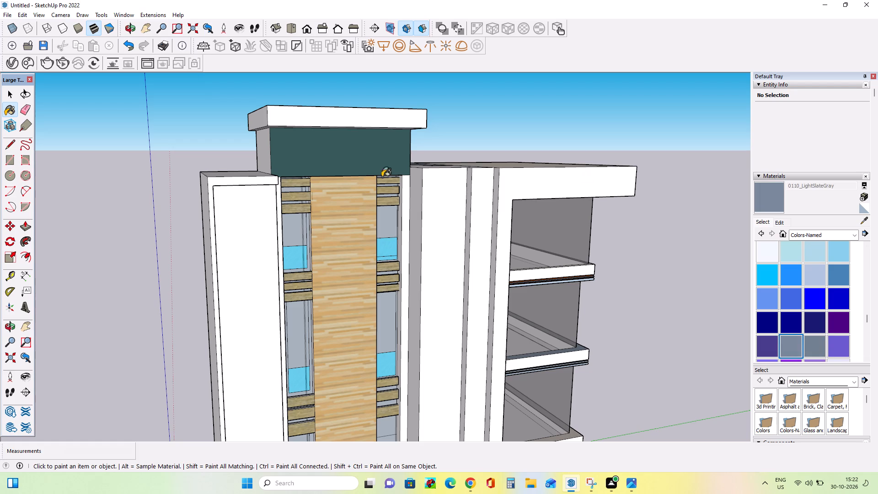
{"action": "left_click", "coordinate": [374, 157]}
{"action": "left_click", "coordinate": [408, 188]}
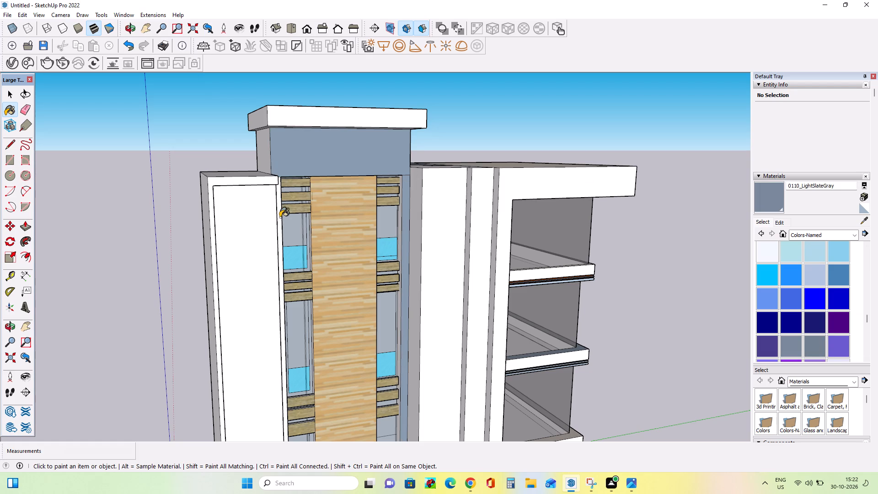
{"action": "middle_click_drag", "start_coordinate": [340, 222], "coordinate": [268, 243]}
{"action": "left_click", "coordinate": [266, 222]}
Paint the inner side faces of the tower's window recess, behind both frame strips, with 0110_LightSlateGray.
{"action": "middle_click_drag", "start_coordinate": [336, 237], "coordinate": [402, 220]}
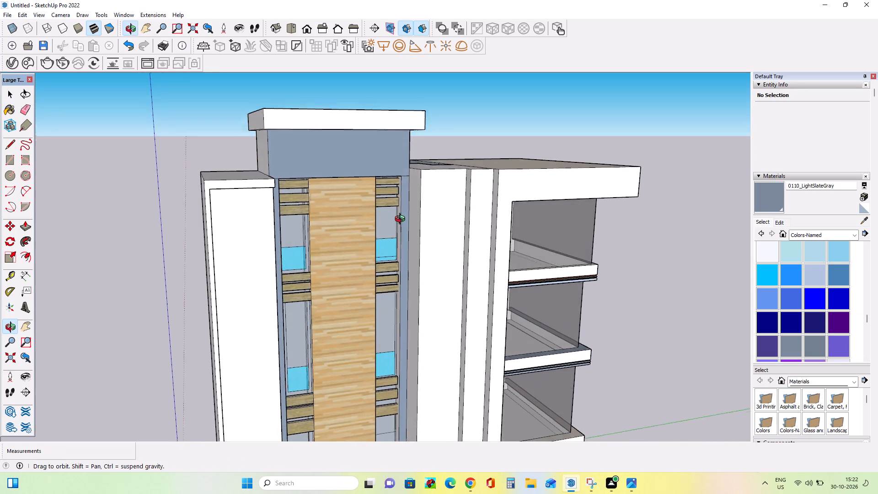
{"action": "middle_click_drag", "start_coordinate": [402, 220], "coordinate": [400, 209]}
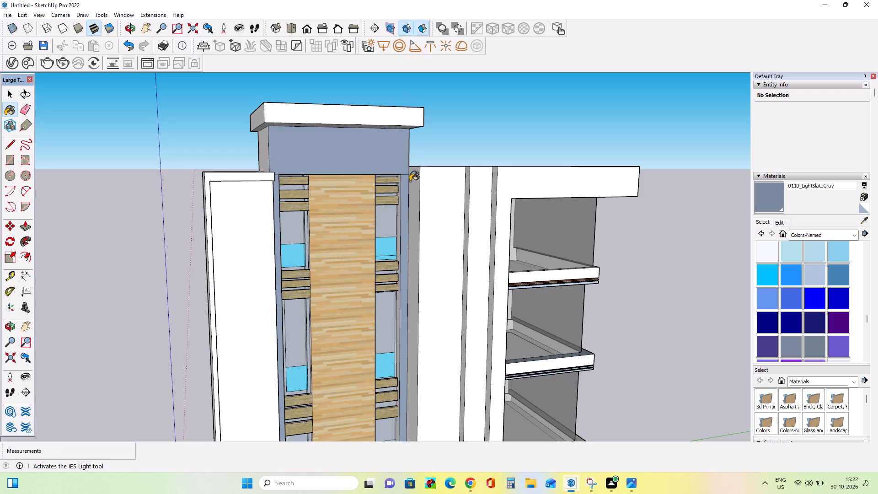
{"action": "middle_click_drag", "start_coordinate": [407, 181], "coordinate": [375, 187]}
{"action": "middle_click_drag", "start_coordinate": [330, 215], "coordinate": [332, 190]}
{"action": "middle_click_drag", "start_coordinate": [364, 193], "coordinate": [363, 187]}
{"action": "middle_click_drag", "start_coordinate": [371, 207], "coordinate": [360, 221]}
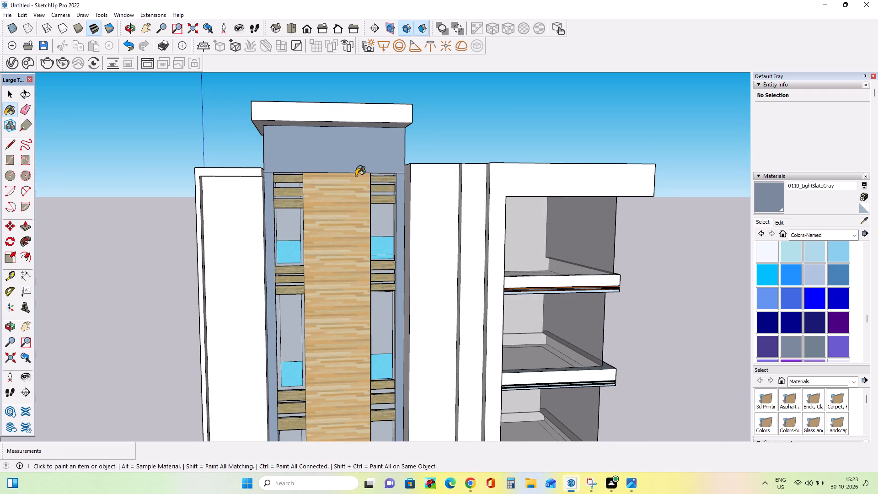
{"action": "middle_click_drag", "start_coordinate": [355, 182], "coordinate": [362, 205]}
{"action": "middle_click_drag", "start_coordinate": [361, 203], "coordinate": [360, 197]}
{"action": "scroll", "coordinate": [316, 195], "scroll_direction": "up", "scroll_amount": 3}
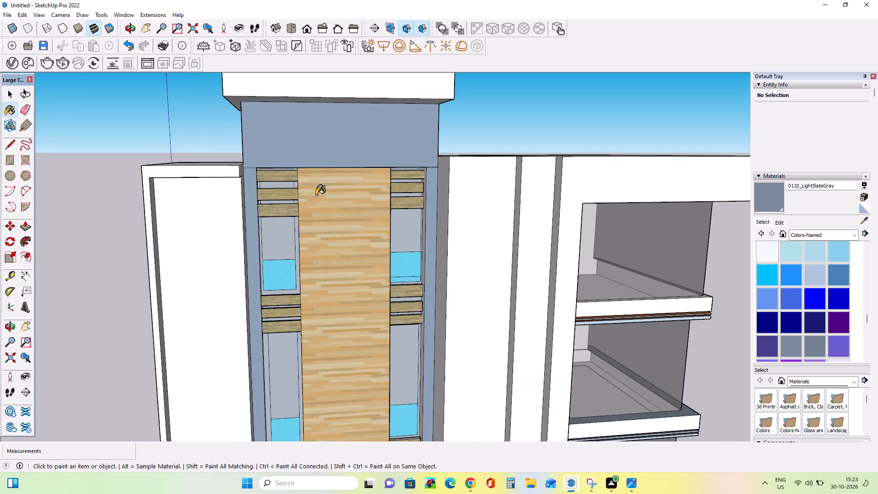
{"action": "middle_click_drag", "start_coordinate": [322, 194], "coordinate": [367, 190]}
{"action": "scroll", "coordinate": [439, 197], "scroll_direction": "up", "scroll_amount": 1}
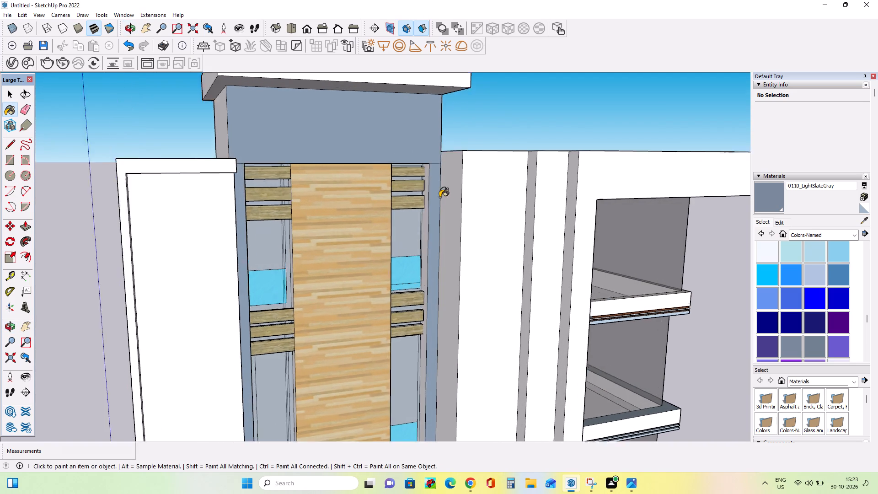
{"action": "scroll", "coordinate": [439, 197], "scroll_direction": "up", "scroll_amount": 6}
{"action": "left_click", "coordinate": [420, 203]}
{"action": "middle_click_drag", "start_coordinate": [429, 212], "coordinate": [298, 211]}
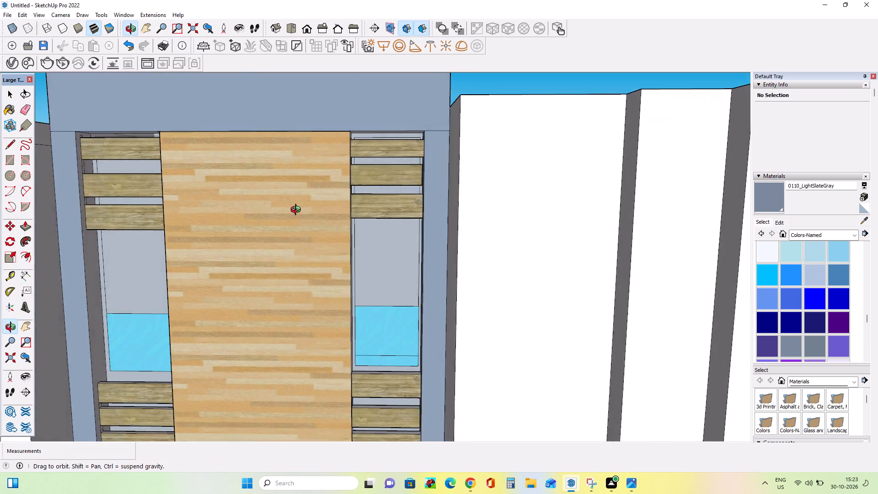
{"action": "middle_click_drag", "start_coordinate": [298, 211], "coordinate": [284, 216]}
{"action": "left_click", "coordinate": [134, 267]}
Paint the tower's exposed side wall between the roof cap and the lower white block with 0110_LightSlateGray.
{"action": "middle_click_drag", "start_coordinate": [194, 255], "coordinate": [301, 227]}
{"action": "scroll", "coordinate": [299, 227], "scroll_direction": "down", "scroll_amount": 3}
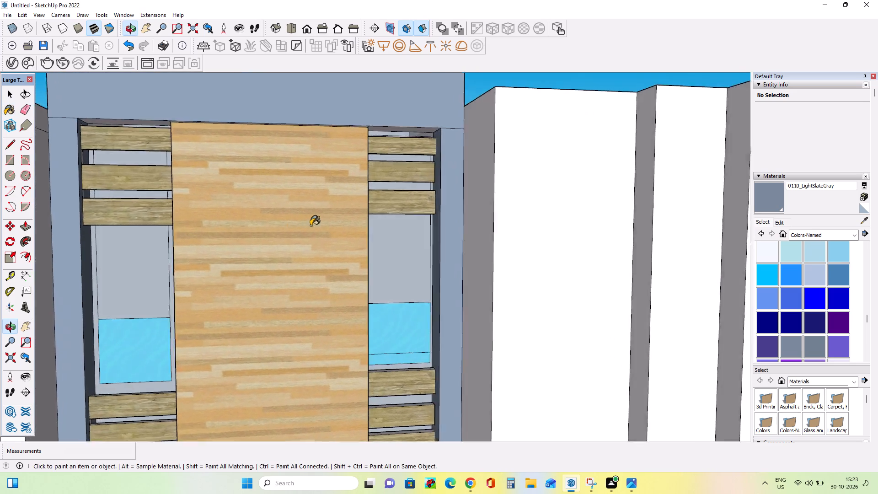
{"action": "scroll", "coordinate": [313, 224], "scroll_direction": "down", "scroll_amount": 4}
{"action": "scroll", "coordinate": [359, 213], "scroll_direction": "down", "scroll_amount": 3}
{"action": "middle_click_drag", "start_coordinate": [361, 215], "coordinate": [369, 231]}
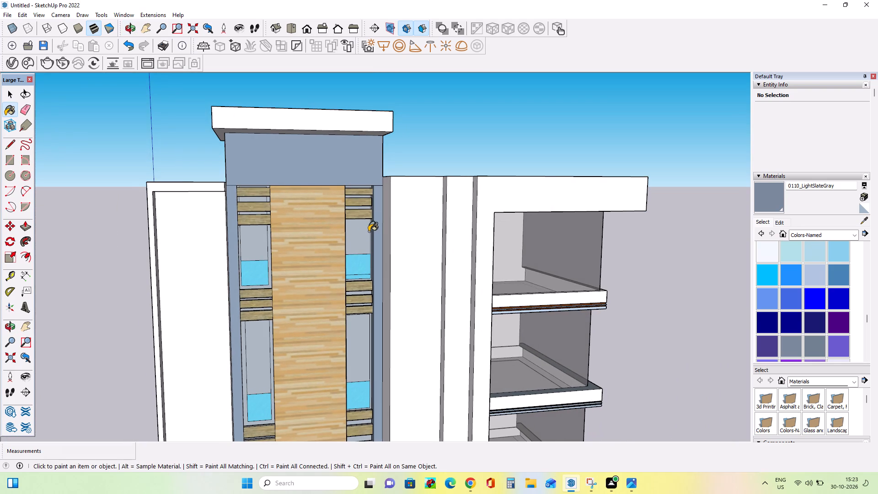
{"action": "middle_click_drag", "start_coordinate": [369, 226], "coordinate": [370, 216]}
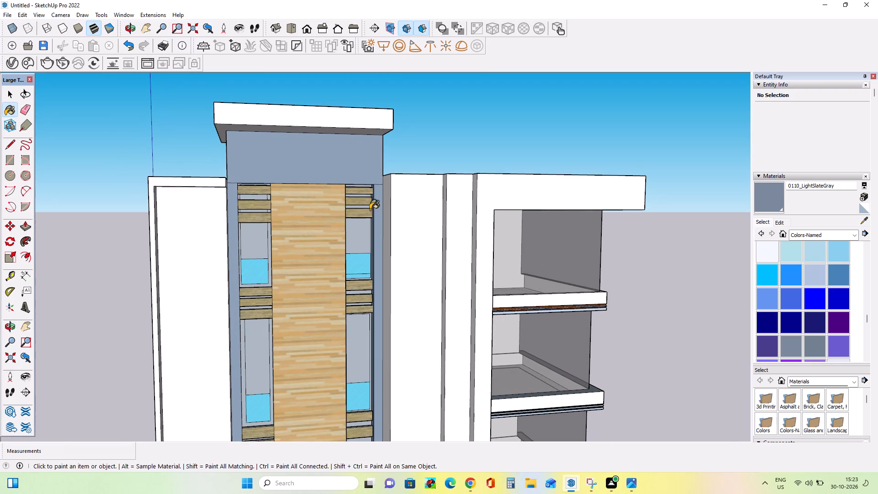
{"action": "middle_click_drag", "start_coordinate": [311, 166], "coordinate": [325, 183]}
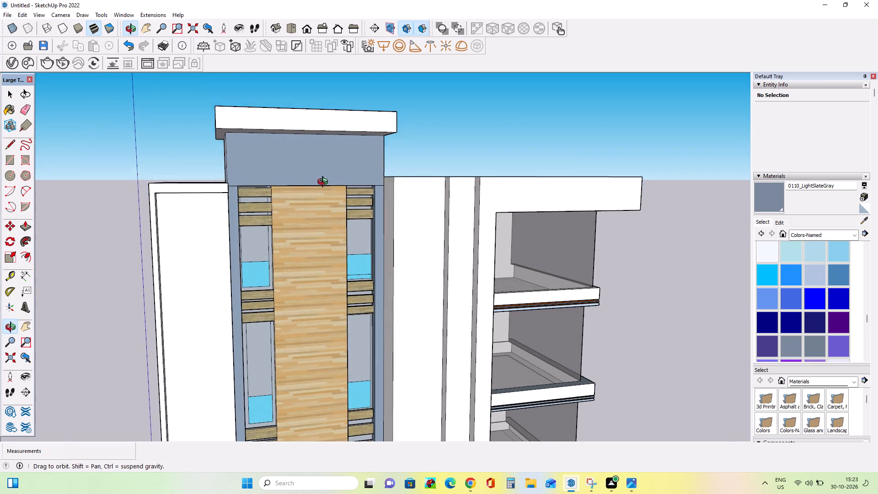
{"action": "middle_click_drag", "start_coordinate": [325, 183], "coordinate": [325, 183]}
{"action": "scroll", "coordinate": [325, 183], "scroll_direction": "up", "scroll_amount": 3}
{"action": "middle_click", "coordinate": [325, 183]}
{"action": "scroll", "coordinate": [328, 187], "scroll_direction": "down", "scroll_amount": 3}
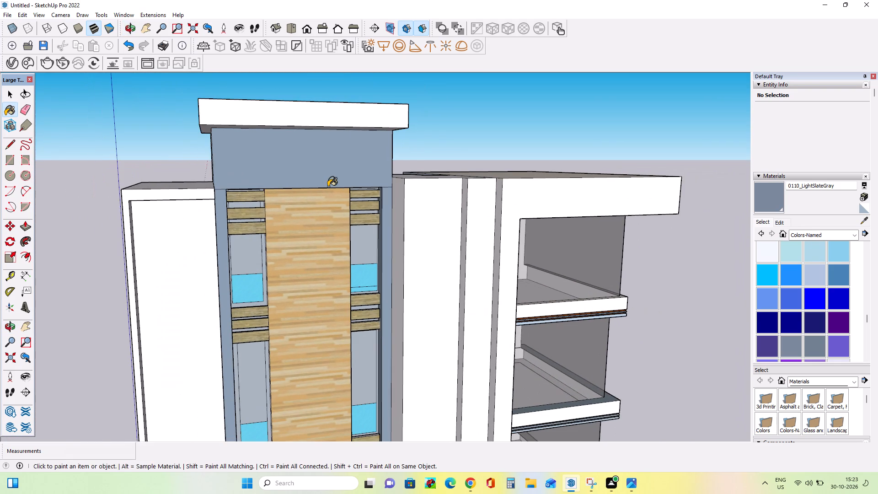
{"action": "middle_click_drag", "start_coordinate": [126, 195], "coordinate": [132, 206]}
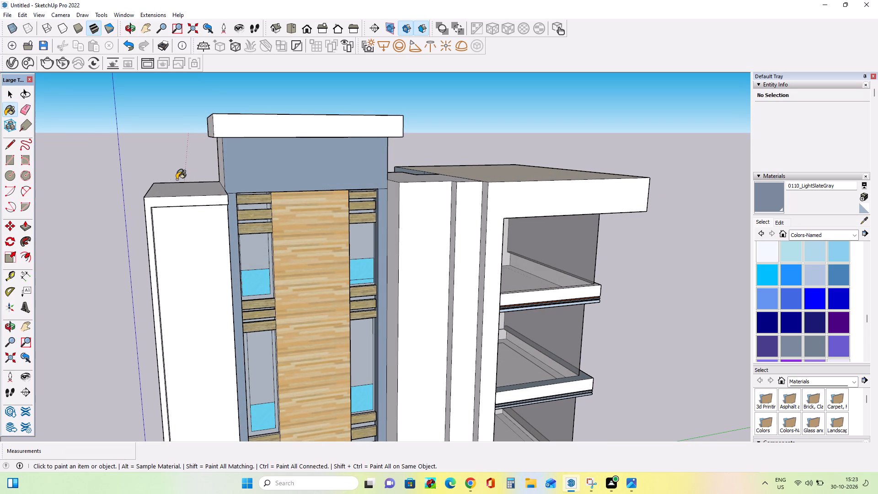
{"action": "middle_click_drag", "start_coordinate": [199, 206], "coordinate": [233, 243]}
{"action": "left_click", "coordinate": [227, 193]}
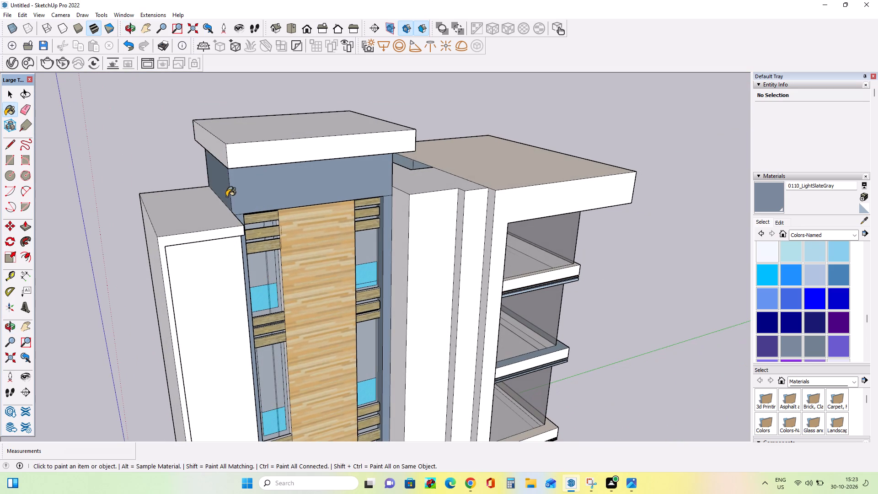
Examine the tower's top from several angles, checking the slate-gray band, side wall and frame against the adjoining white blocks.
{"action": "middle_click_drag", "start_coordinate": [233, 229], "coordinate": [203, 200]}
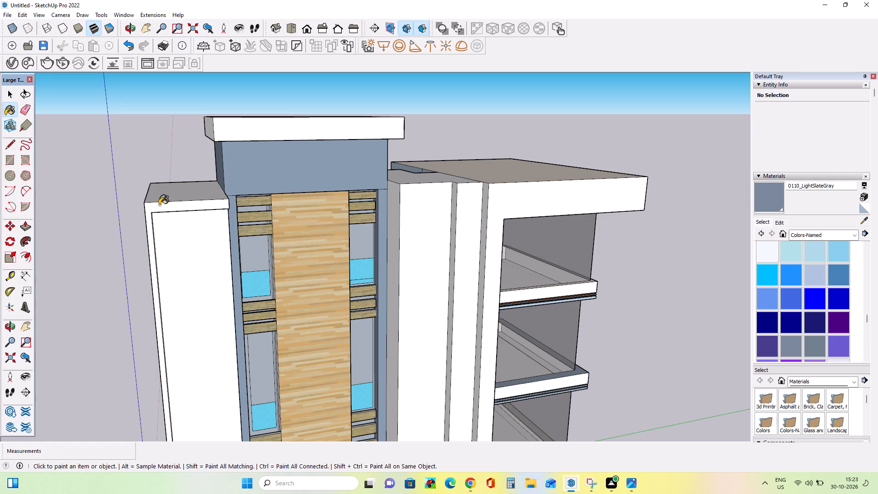
{"action": "middle_click_drag", "start_coordinate": [251, 221], "coordinate": [302, 235]}
{"action": "middle_click_drag", "start_coordinate": [242, 274], "coordinate": [241, 271]}
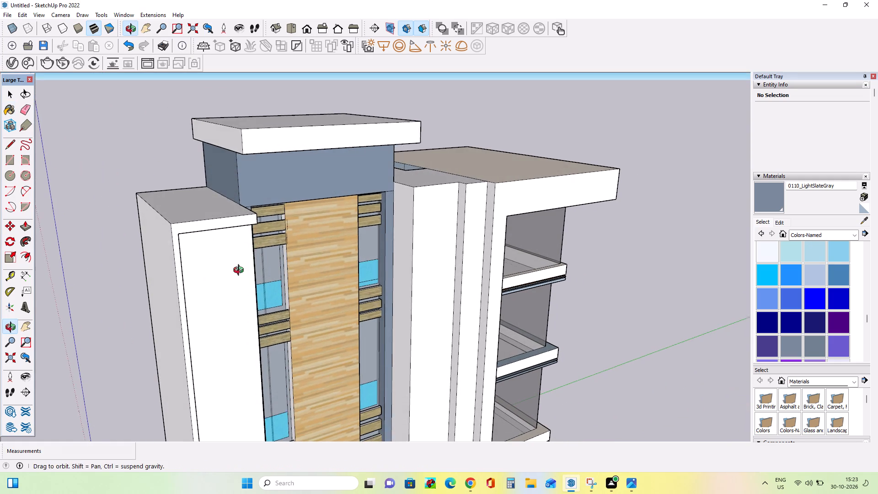
{"action": "middle_click_drag", "start_coordinate": [241, 271], "coordinate": [237, 265]}
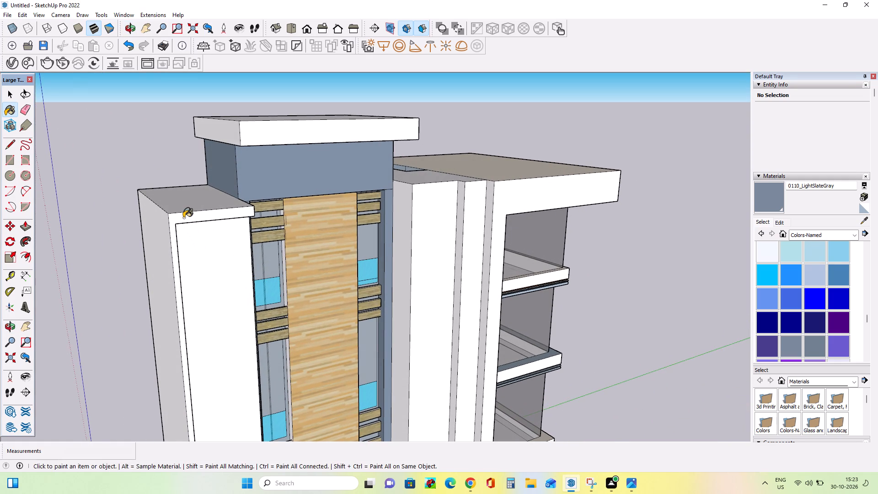
{"action": "middle_click_drag", "start_coordinate": [252, 220], "coordinate": [253, 226]}
{"action": "scroll", "coordinate": [266, 258], "scroll_direction": "up", "scroll_amount": 4}
{"action": "middle_click_drag", "start_coordinate": [258, 269], "coordinate": [195, 282]}
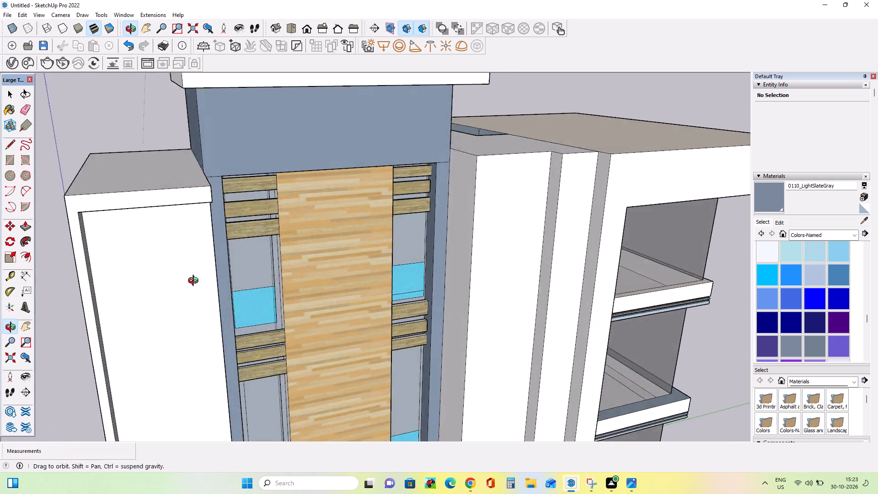
{"action": "middle_click_drag", "start_coordinate": [195, 282], "coordinate": [164, 258]}
{"action": "scroll", "coordinate": [263, 255], "scroll_direction": "down", "scroll_amount": 7}
{"action": "middle_click_drag", "start_coordinate": [203, 279], "coordinate": [166, 290]}
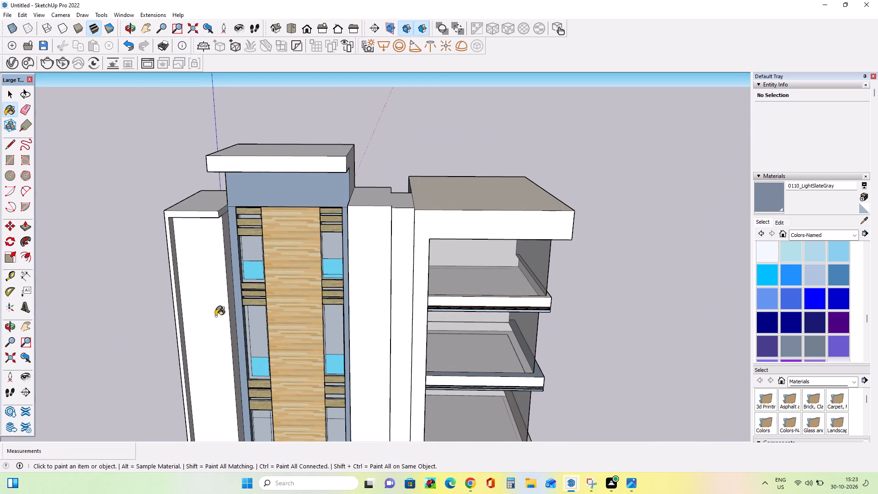
{"action": "middle_click_drag", "start_coordinate": [219, 312], "coordinate": [228, 290]}
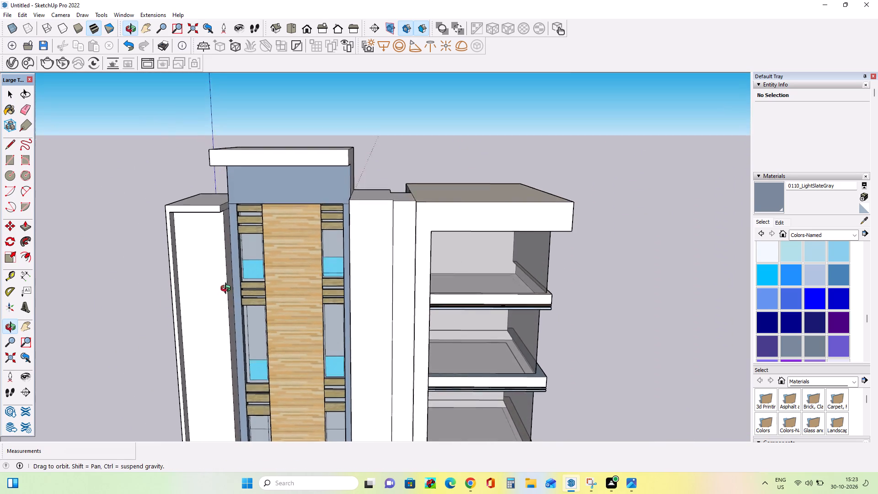
{"action": "middle_click_drag", "start_coordinate": [228, 290], "coordinate": [309, 316]}
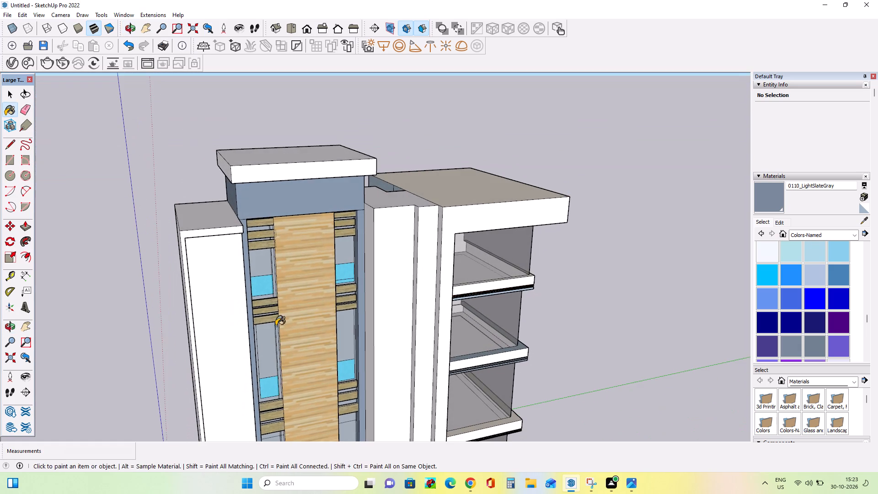
Examine the whole building from several angles, comparing the white block beside the balcony-free side of the tower with the slate-gray frame.
{"action": "middle_click_drag", "start_coordinate": [230, 315], "coordinate": [103, 292]}
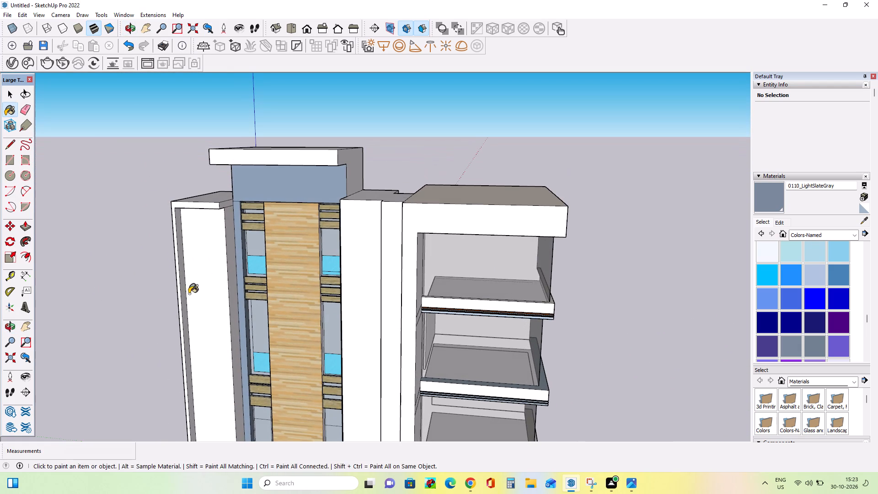
{"action": "middle_click_drag", "start_coordinate": [199, 292], "coordinate": [237, 265]}
{"action": "scroll", "coordinate": [199, 292], "scroll_direction": "down", "scroll_amount": 6}
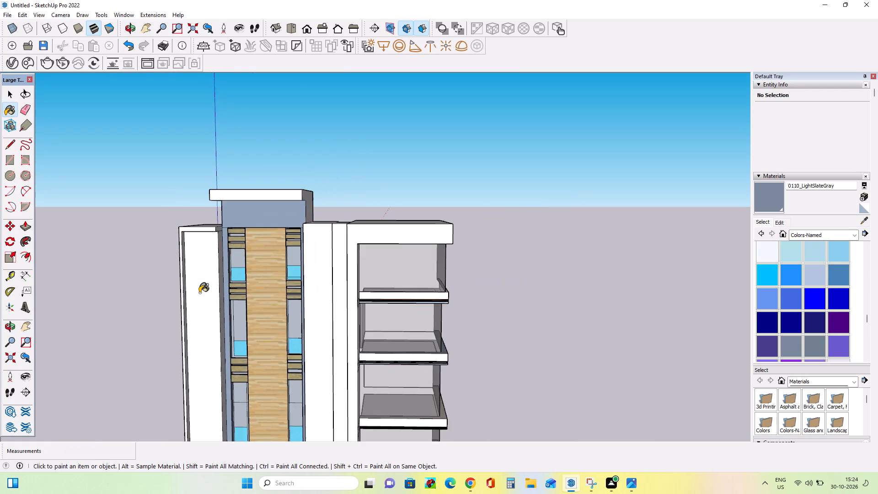
{"action": "middle_click_drag", "start_coordinate": [236, 312], "coordinate": [160, 336]}
{"action": "scroll", "coordinate": [205, 334], "scroll_direction": "up", "scroll_amount": 4}
{"action": "middle_click_drag", "start_coordinate": [240, 317], "coordinate": [239, 301]}
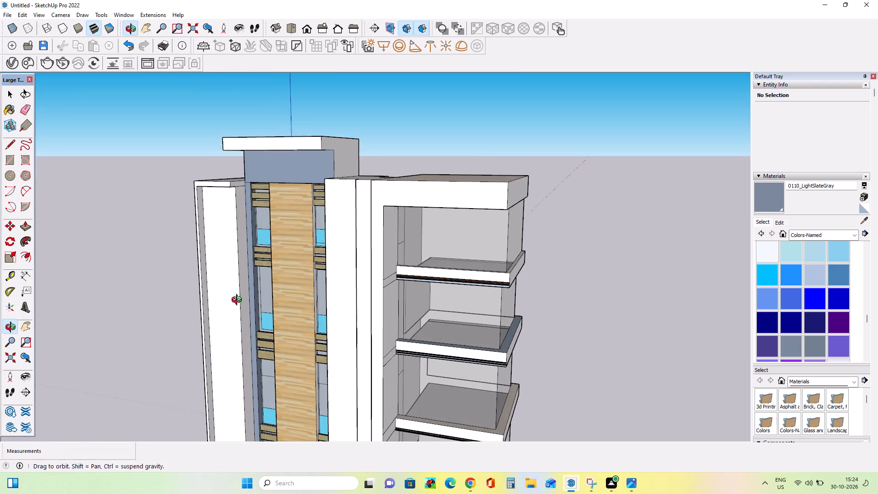
{"action": "middle_click_drag", "start_coordinate": [239, 301], "coordinate": [196, 285]}
{"action": "scroll", "coordinate": [162, 247], "scroll_direction": "down", "scroll_amount": 8}
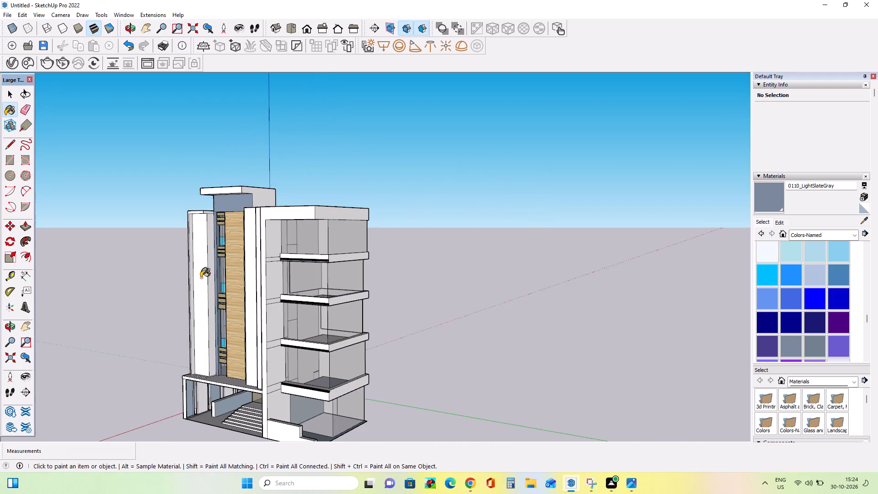
{"action": "middle_click_drag", "start_coordinate": [202, 279], "coordinate": [216, 303]}
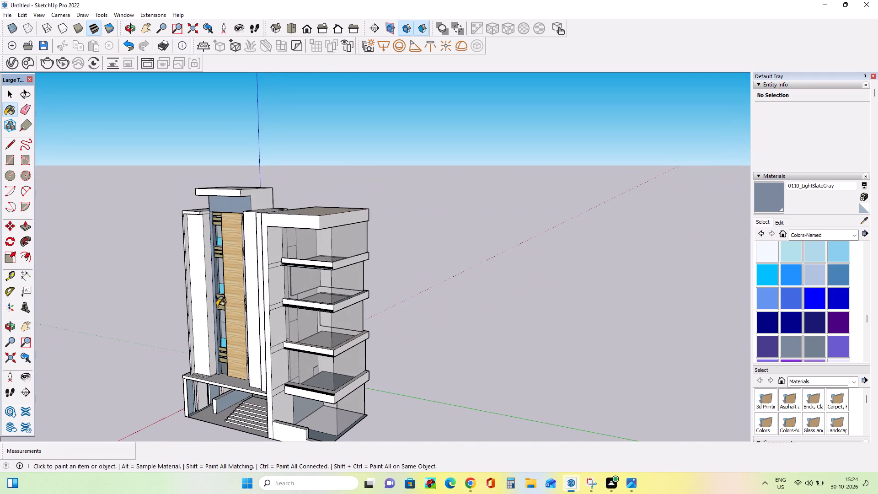
{"action": "middle_click_drag", "start_coordinate": [214, 313], "coordinate": [515, 292]}
{"action": "middle_click_drag", "start_coordinate": [296, 317], "coordinate": [251, 345]}
{"action": "scroll", "coordinate": [275, 334], "scroll_direction": "up", "scroll_amount": 3}
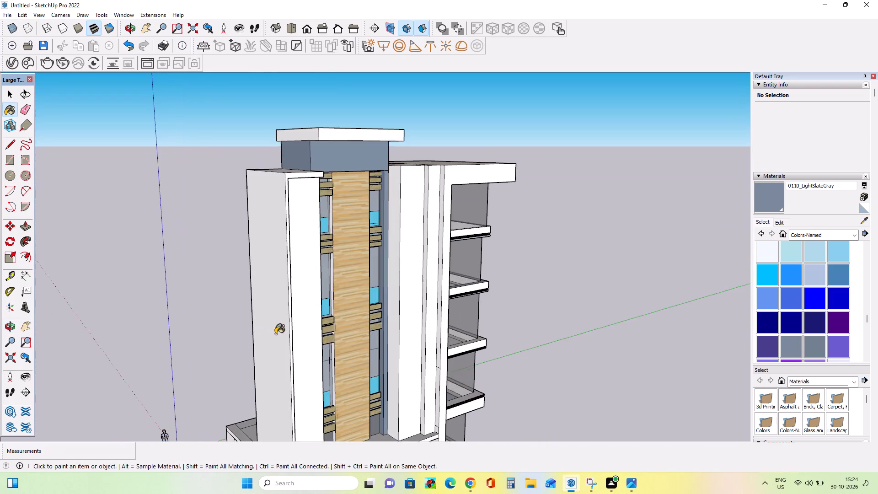
{"action": "middle_click_drag", "start_coordinate": [300, 335], "coordinate": [262, 354]}
{"action": "scroll", "coordinate": [268, 344], "scroll_direction": "up", "scroll_amount": 3}
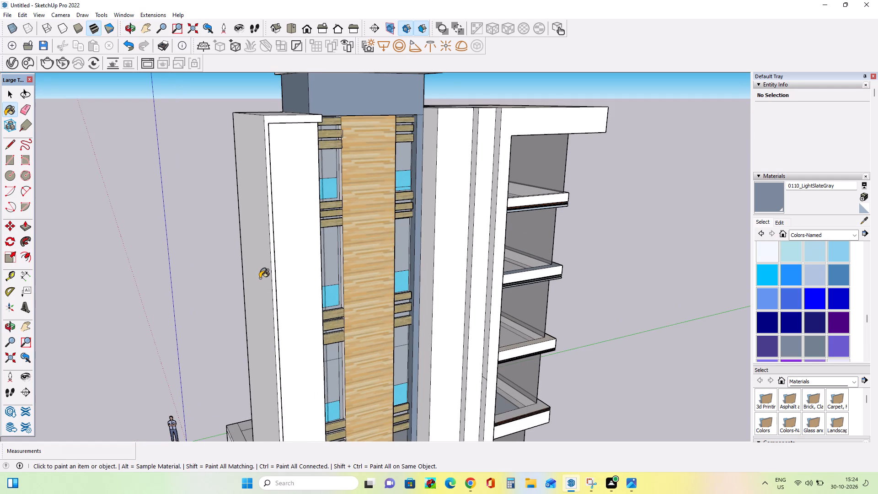
{"action": "scroll", "coordinate": [260, 278], "scroll_direction": "down", "scroll_amount": 6}
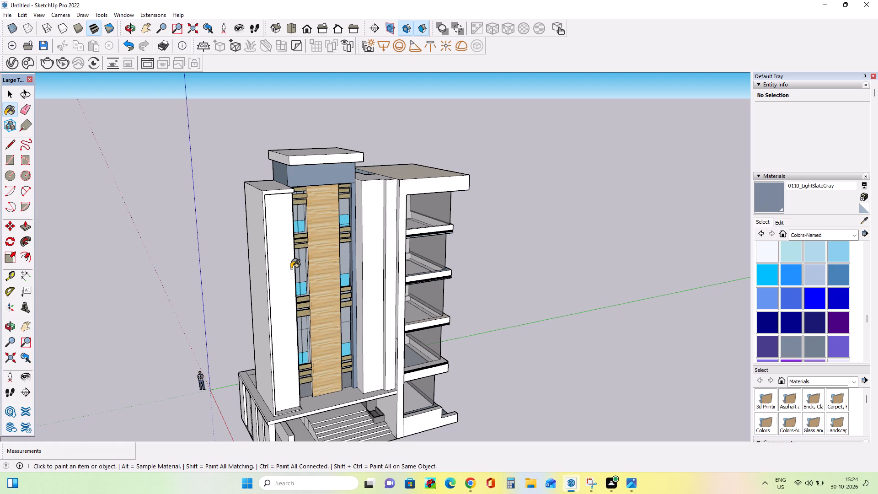
Push back the front panel of the white block on the tower's left side, and its raised border by about 4 ft 3 in.
{"action": "middle_click_drag", "start_coordinate": [291, 268], "coordinate": [289, 275]}
{"action": "scroll", "coordinate": [271, 278], "scroll_direction": "up", "scroll_amount": 2}
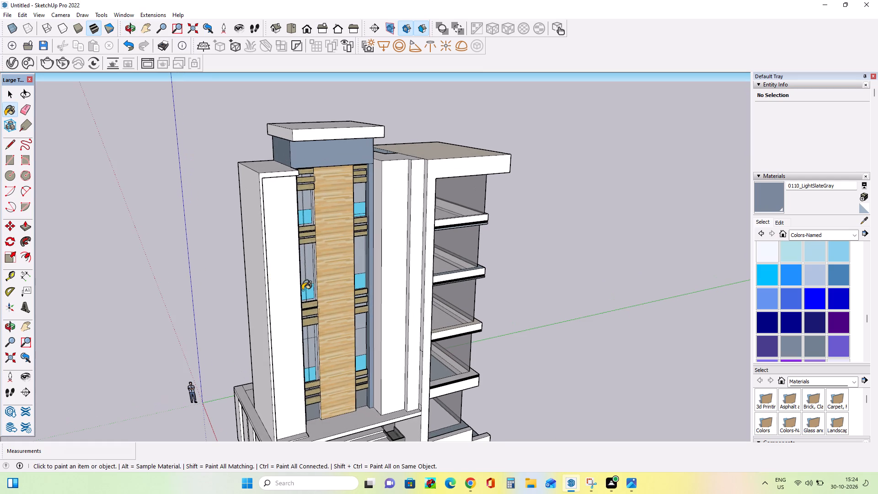
{"action": "middle_click_drag", "start_coordinate": [302, 290], "coordinate": [192, 324]}
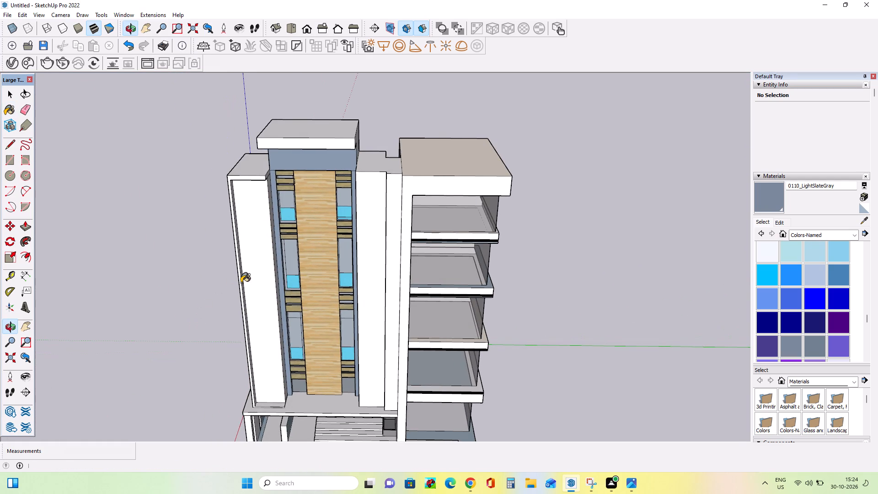
{"action": "middle_click_drag", "start_coordinate": [242, 283], "coordinate": [246, 286]}
{"action": "scroll", "coordinate": [245, 272], "scroll_direction": "up", "scroll_amount": 4}
{"action": "middle_click_drag", "start_coordinate": [245, 271], "coordinate": [238, 285]}
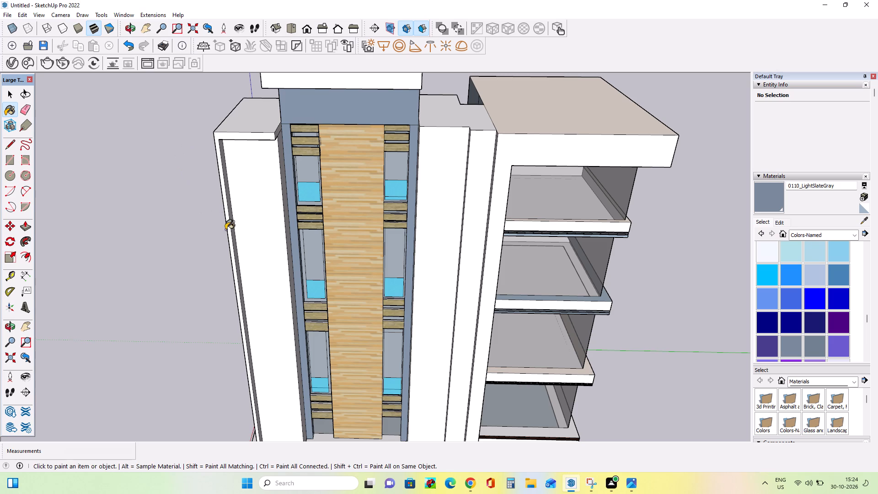
{"action": "middle_click_drag", "start_coordinate": [237, 238], "coordinate": [242, 246]}
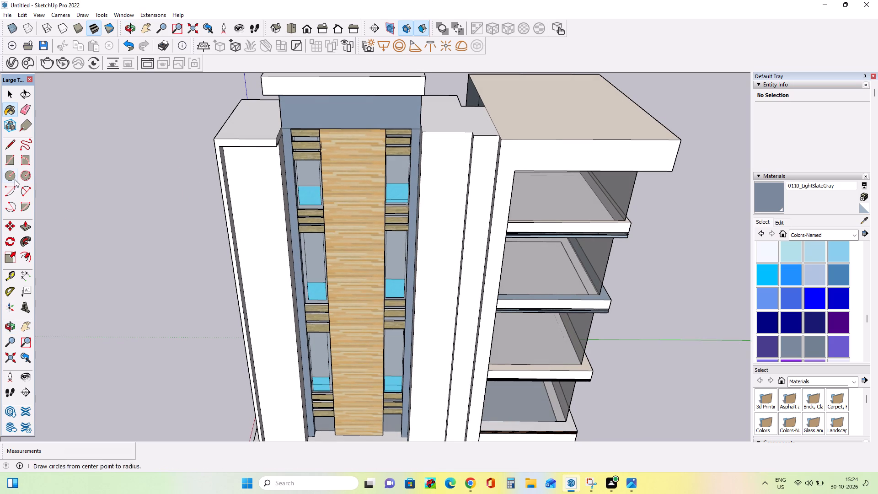
{"action": "left_click", "coordinate": [25, 228]}
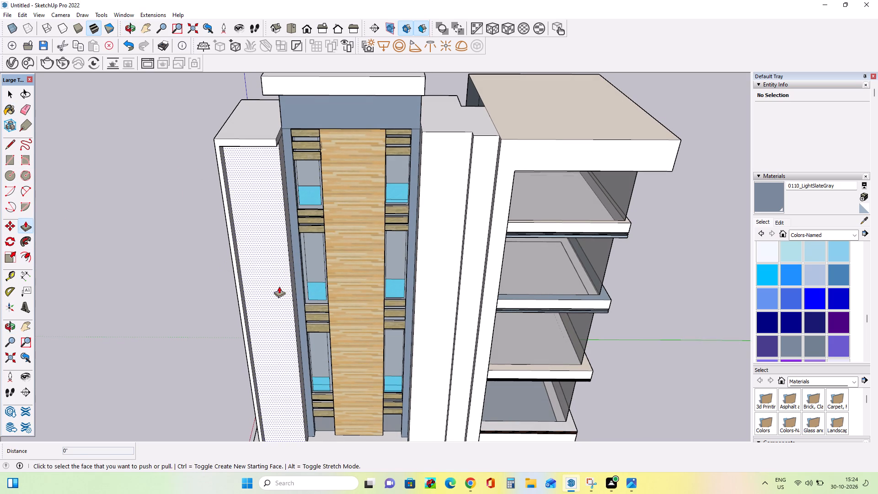
{"action": "left_click_drag", "start_coordinate": [279, 286], "coordinate": [281, 260]}
{"action": "middle_click_drag", "start_coordinate": [278, 283], "coordinate": [333, 247]}
{"action": "scroll", "coordinate": [258, 301], "scroll_direction": "up", "scroll_amount": 4}
{"action": "left_click_drag", "start_coordinate": [260, 306], "coordinate": [258, 296]}
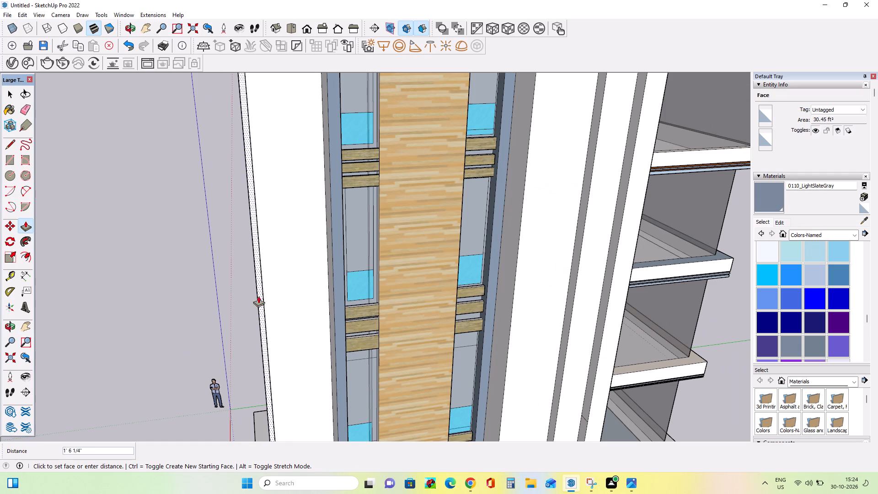
{"action": "left_click_drag", "start_coordinate": [258, 296], "coordinate": [252, 266]}
Push the same border of the left white block back a further 3 ft 4 in or so, to its limit.
{"action": "middle_click_drag", "start_coordinate": [278, 292], "coordinate": [344, 311]}
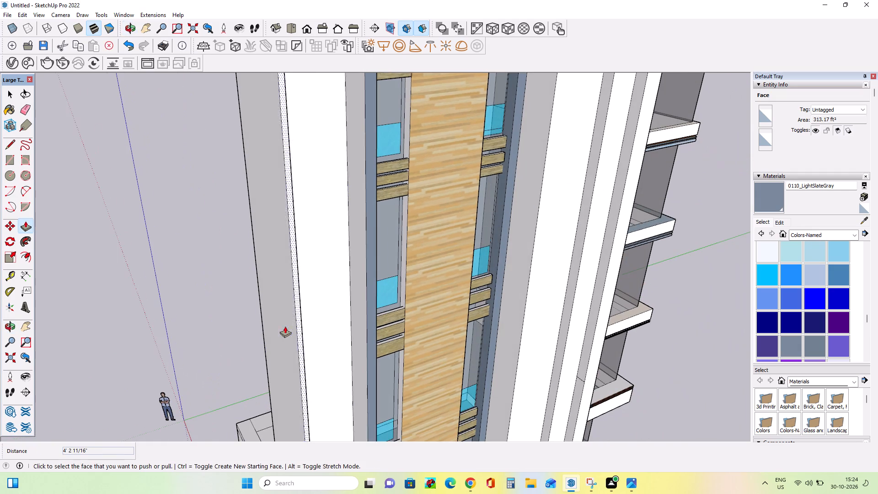
{"action": "scroll", "coordinate": [285, 326], "scroll_direction": "up", "scroll_amount": 3}
{"action": "middle_click_drag", "start_coordinate": [318, 326], "coordinate": [295, 335]}
{"action": "left_click_drag", "start_coordinate": [282, 337], "coordinate": [268, 309]}
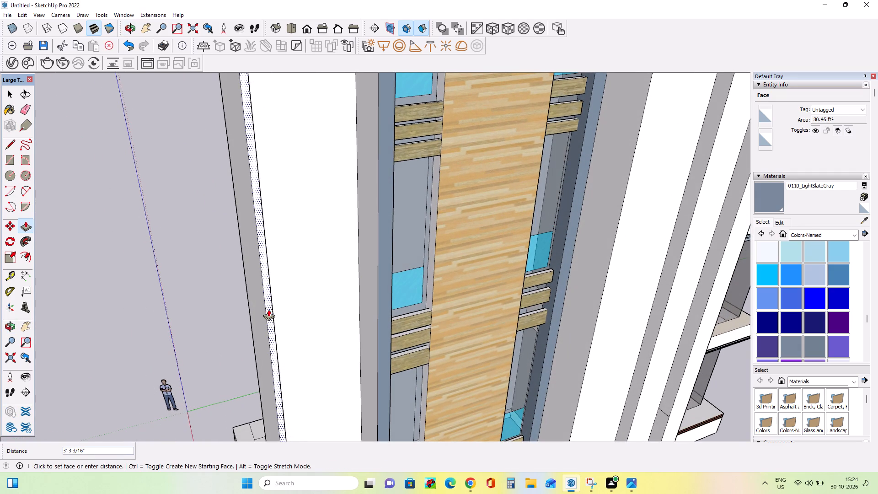
{"action": "left_click_drag", "start_coordinate": [268, 309], "coordinate": [268, 305]}
Examine the set-back left block from the front, side and rear, checking its depth against the tower.
{"action": "scroll", "coordinate": [288, 313], "scroll_direction": "down", "scroll_amount": 7}
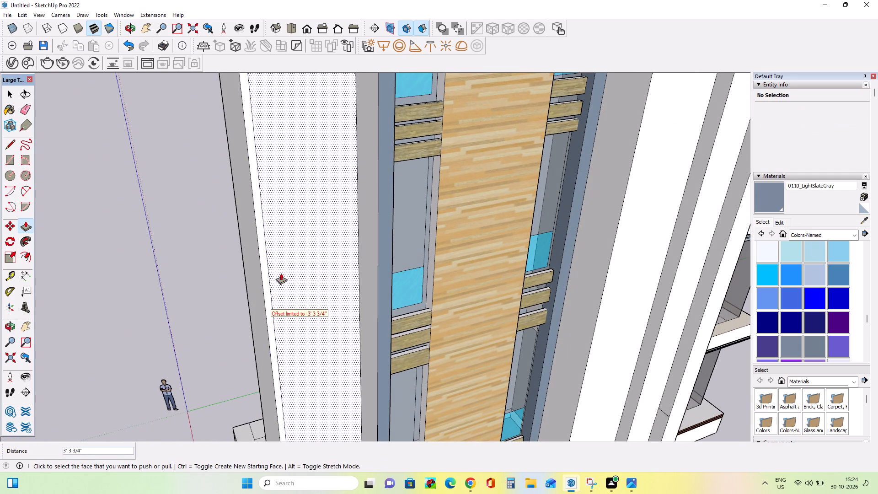
{"action": "scroll", "coordinate": [271, 268], "scroll_direction": "down", "scroll_amount": 10}
{"action": "middle_click_drag", "start_coordinate": [291, 285], "coordinate": [372, 217]}
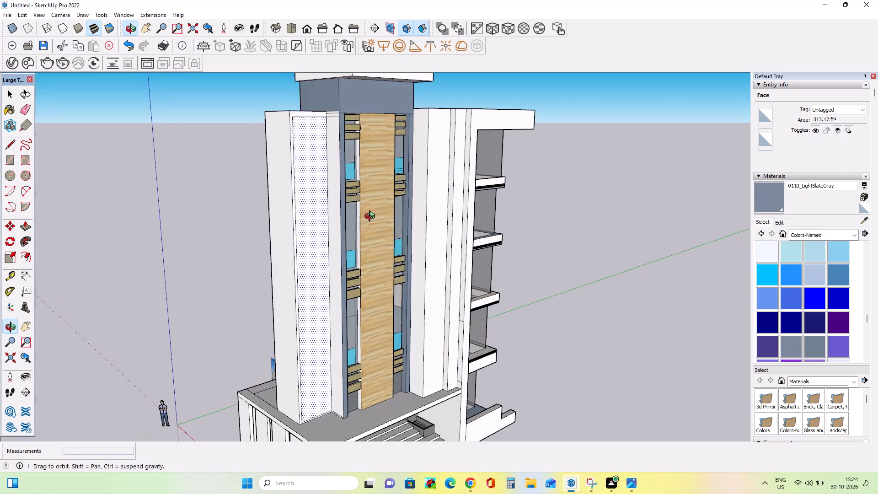
{"action": "middle_click_drag", "start_coordinate": [372, 217], "coordinate": [372, 217]}
{"action": "scroll", "coordinate": [302, 254], "scroll_direction": "up", "scroll_amount": 3}
{"action": "middle_click_drag", "start_coordinate": [305, 258], "coordinate": [564, 254]}
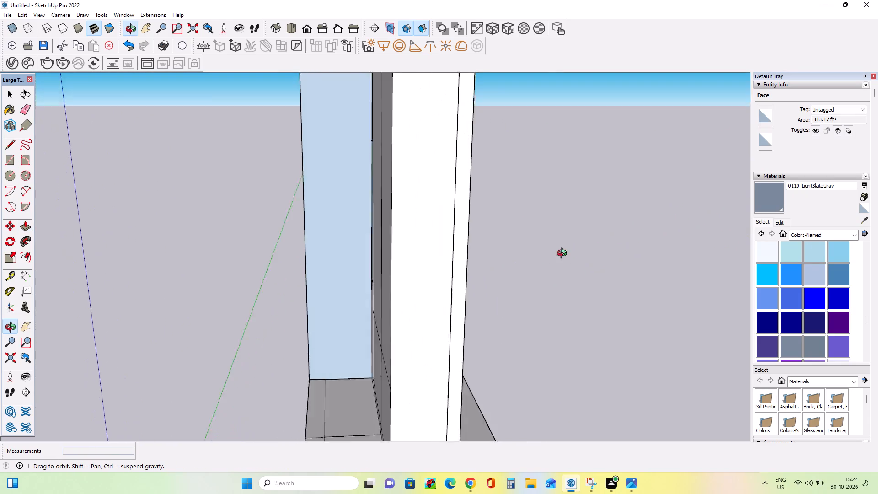
{"action": "middle_click_drag", "start_coordinate": [564, 254], "coordinate": [575, 245]}
{"action": "scroll", "coordinate": [511, 241], "scroll_direction": "down", "scroll_amount": 6}
{"action": "middle_click_drag", "start_coordinate": [514, 273], "coordinate": [460, 285]}
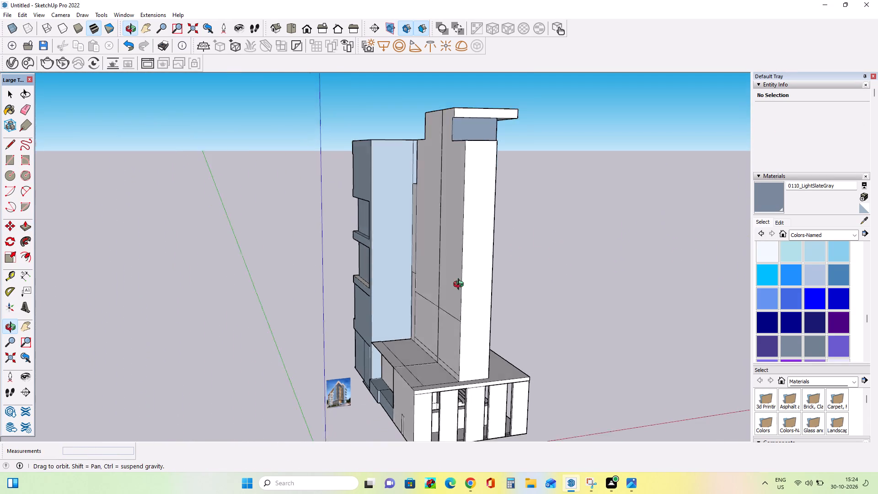
{"action": "middle_click_drag", "start_coordinate": [460, 285], "coordinate": [327, 298]}
{"action": "scroll", "coordinate": [399, 285], "scroll_direction": "up", "scroll_amount": 3}
{"action": "middle_click_drag", "start_coordinate": [407, 285], "coordinate": [404, 275]}
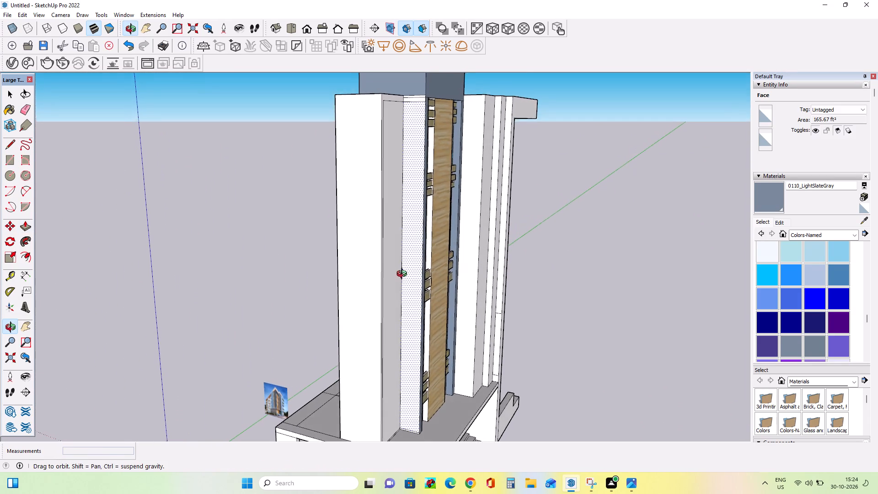
{"action": "middle_click_drag", "start_coordinate": [404, 275], "coordinate": [403, 275]}
{"action": "middle_click_drag", "start_coordinate": [399, 276], "coordinate": [348, 309]}
{"action": "scroll", "coordinate": [358, 270], "scroll_direction": "up", "scroll_amount": 2}
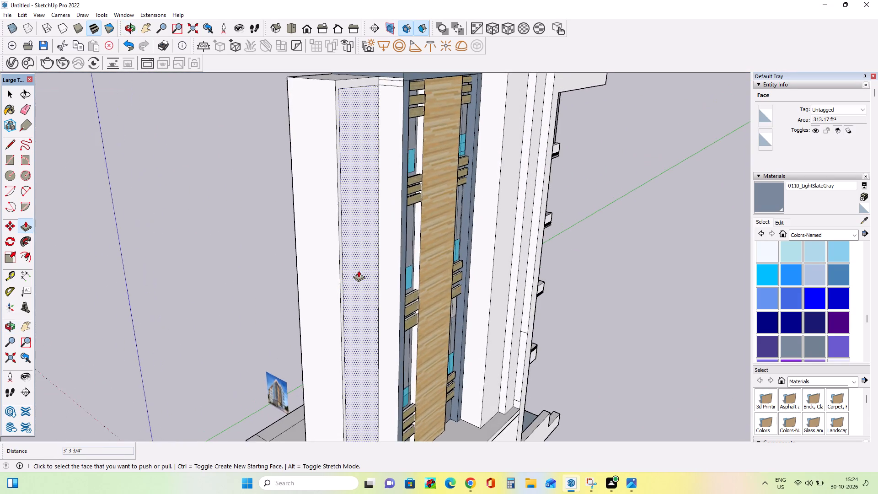
Push the left block's front panel back further, and push its border back about 1 ft.
{"action": "middle_click_drag", "start_coordinate": [356, 271], "coordinate": [264, 305]}
{"action": "left_click_drag", "start_coordinate": [296, 295], "coordinate": [292, 290]}
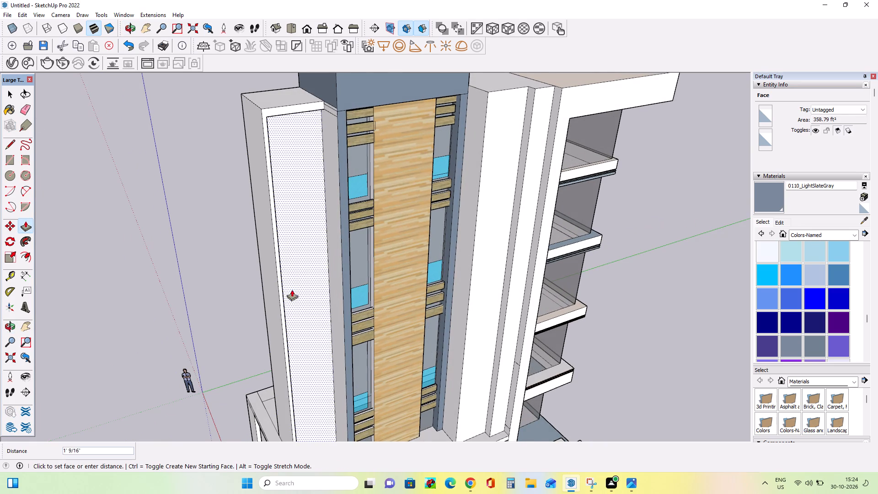
{"action": "left_click_drag", "start_coordinate": [292, 290], "coordinate": [295, 290]}
{"action": "left_click_drag", "start_coordinate": [306, 283], "coordinate": [304, 280]}
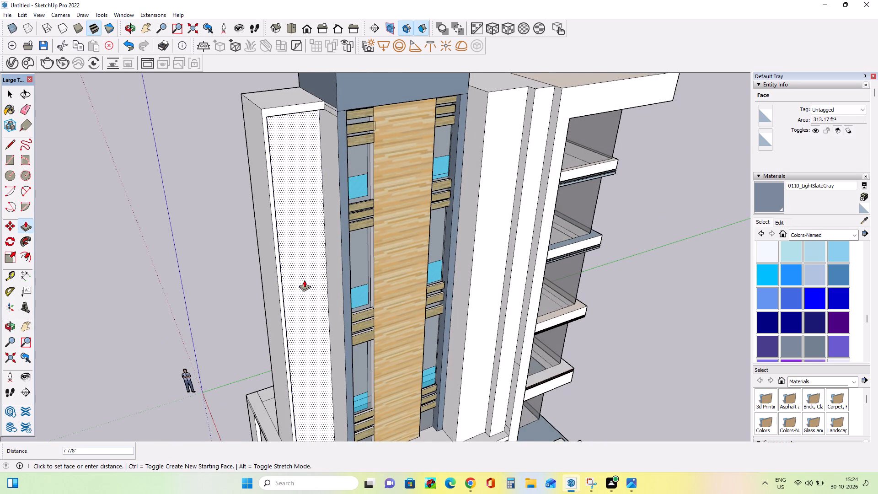
{"action": "left_click_drag", "start_coordinate": [304, 280], "coordinate": [301, 277]}
{"action": "left_click_drag", "start_coordinate": [283, 311], "coordinate": [278, 309]}
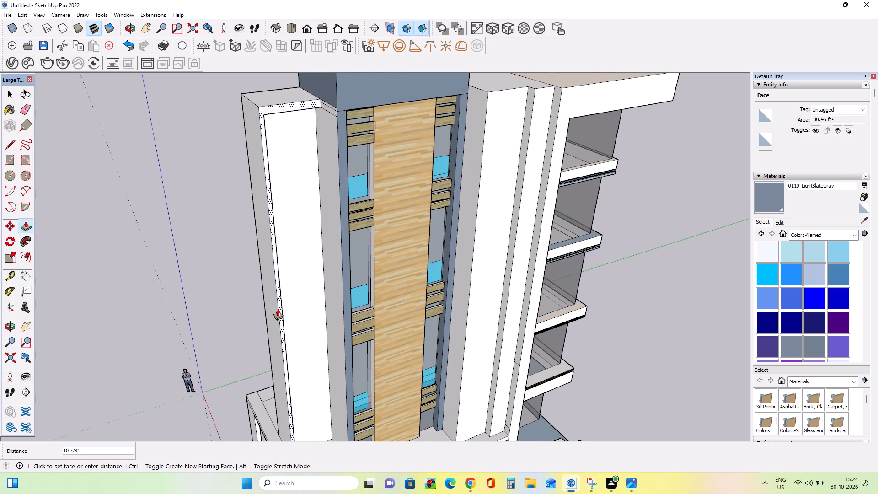
{"action": "left_click_drag", "start_coordinate": [278, 309], "coordinate": [277, 308]}
Examine the left block's top edge and the exposed tower side wall next to it.
{"action": "middle_click_drag", "start_coordinate": [309, 288], "coordinate": [300, 221]}
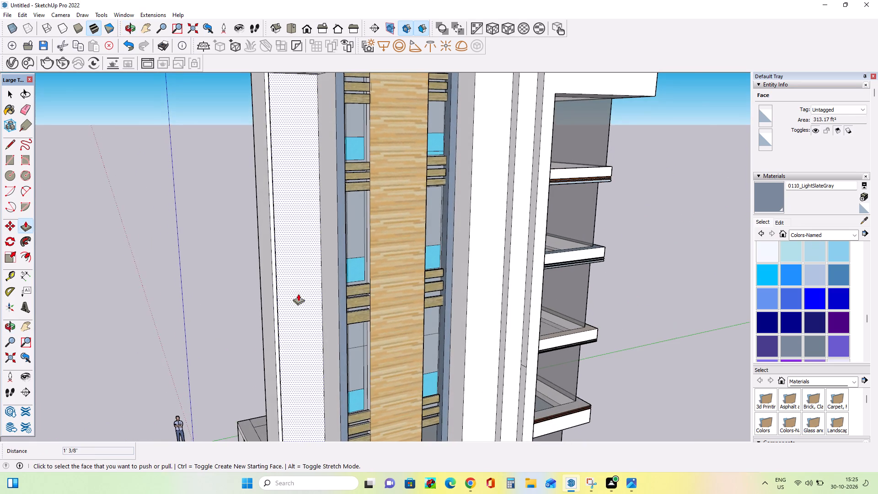
{"action": "scroll", "coordinate": [298, 294], "scroll_direction": "up", "scroll_amount": 3}
{"action": "scroll", "coordinate": [298, 300], "scroll_direction": "down", "scroll_amount": 9}
{"action": "middle_click_drag", "start_coordinate": [320, 215], "coordinate": [301, 145]}
{"action": "scroll", "coordinate": [301, 146], "scroll_direction": "up", "scroll_amount": 6}
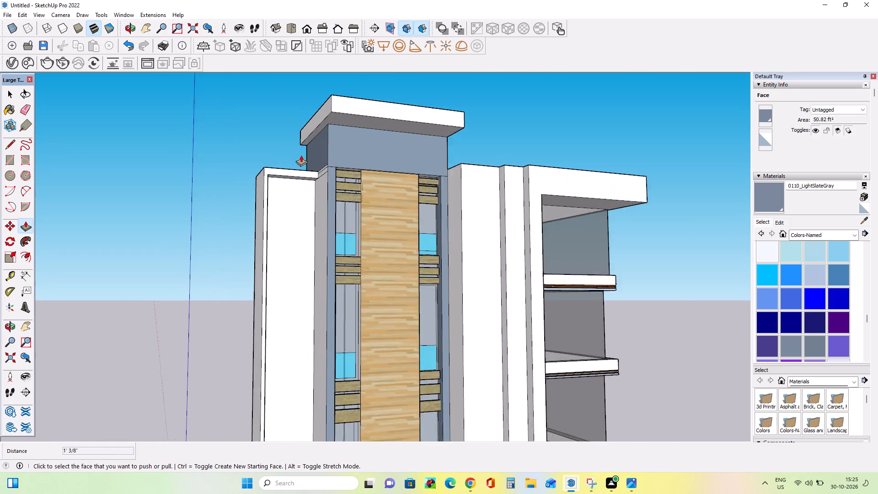
{"action": "scroll", "coordinate": [301, 155], "scroll_direction": "up", "scroll_amount": 1}
{"action": "left_click", "coordinate": [302, 174]}
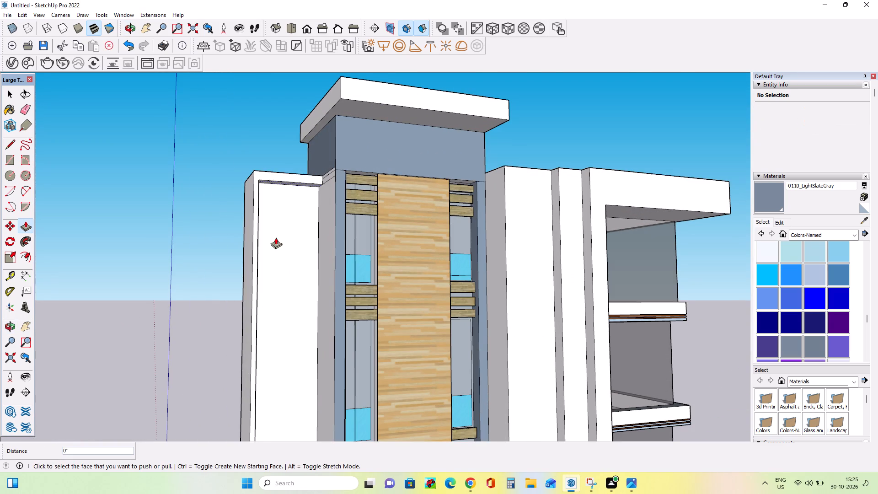
{"action": "scroll", "coordinate": [289, 210], "scroll_direction": "down", "scroll_amount": 12}
{"action": "middle_click_drag", "start_coordinate": [299, 249], "coordinate": [320, 271]}
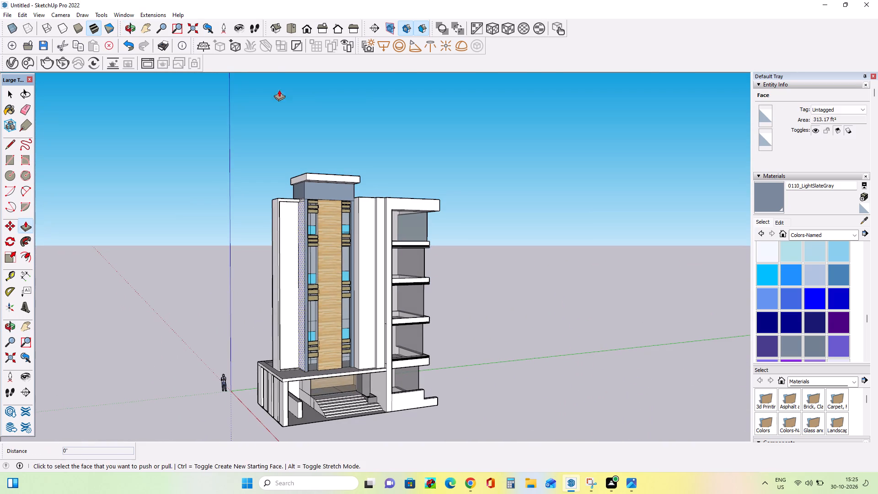
Paint the tower's exposed side wall beside the left block and the narrow strips at its top with 0110_LightSlateGray.
{"action": "left_click", "coordinate": [793, 347]}
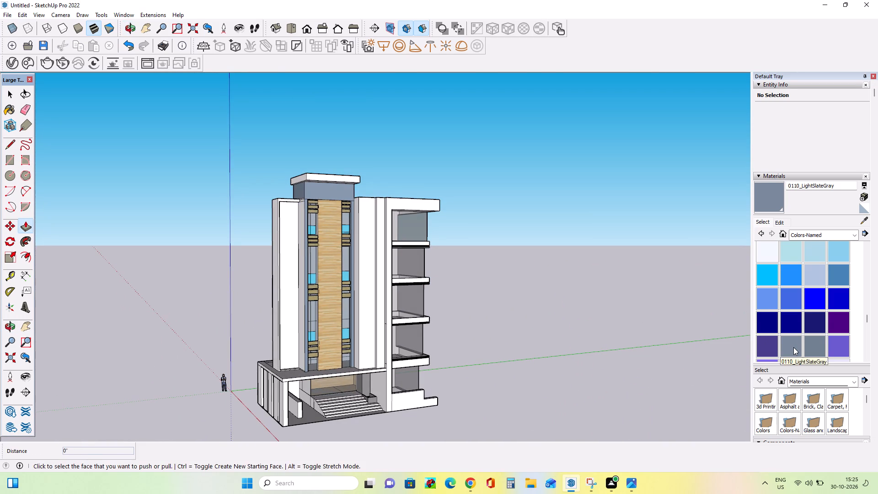
{"action": "scroll", "coordinate": [313, 241], "scroll_direction": "up", "scroll_amount": 7}
{"action": "middle_click_drag", "start_coordinate": [294, 247], "coordinate": [323, 267]}
{"action": "left_click", "coordinate": [299, 238]}
{"action": "left_click", "coordinate": [306, 160]}
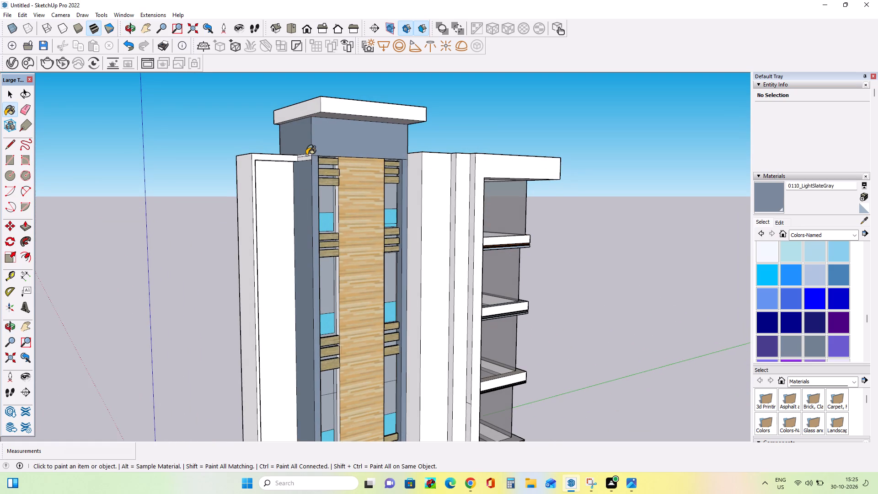
{"action": "left_click", "coordinate": [307, 155]}
{"action": "scroll", "coordinate": [307, 158], "scroll_direction": "up", "scroll_amount": 7}
{"action": "left_click", "coordinate": [307, 159]}
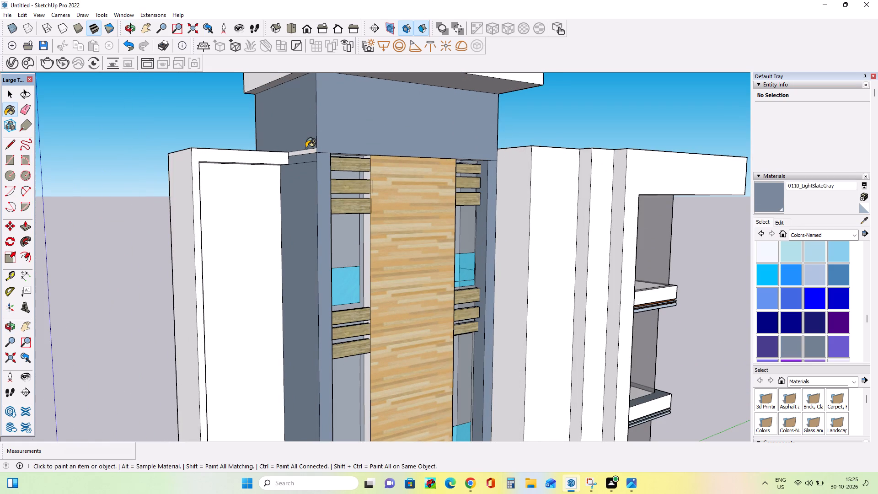
{"action": "left_click", "coordinate": [308, 154]}
{"action": "left_click", "coordinate": [309, 152]}
Paint the narrow white side face of the tower's central wood panel with the in-model material Wood Floor Light.
{"action": "scroll", "coordinate": [316, 144], "scroll_direction": "down", "scroll_amount": 15}
{"action": "scroll", "coordinate": [318, 329], "scroll_direction": "up", "scroll_amount": 8}
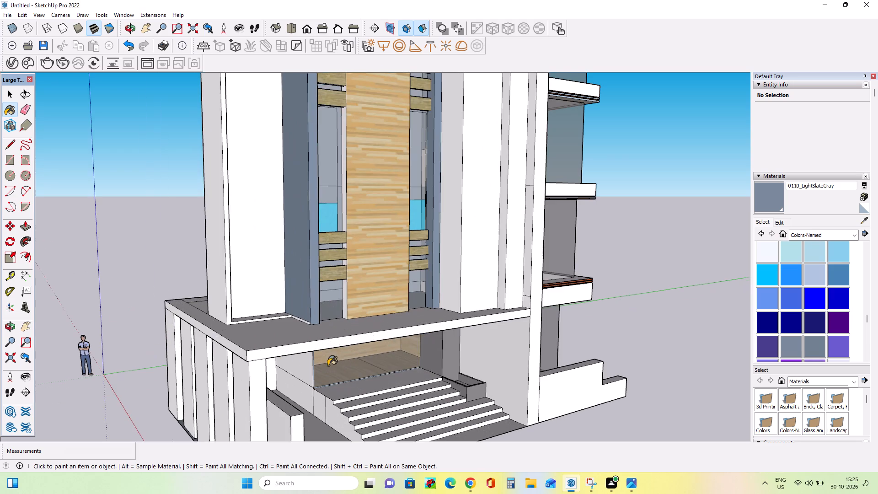
{"action": "scroll", "coordinate": [328, 365], "scroll_direction": "up", "scroll_amount": 1}
{"action": "middle_click_drag", "start_coordinate": [351, 325], "coordinate": [391, 349]}
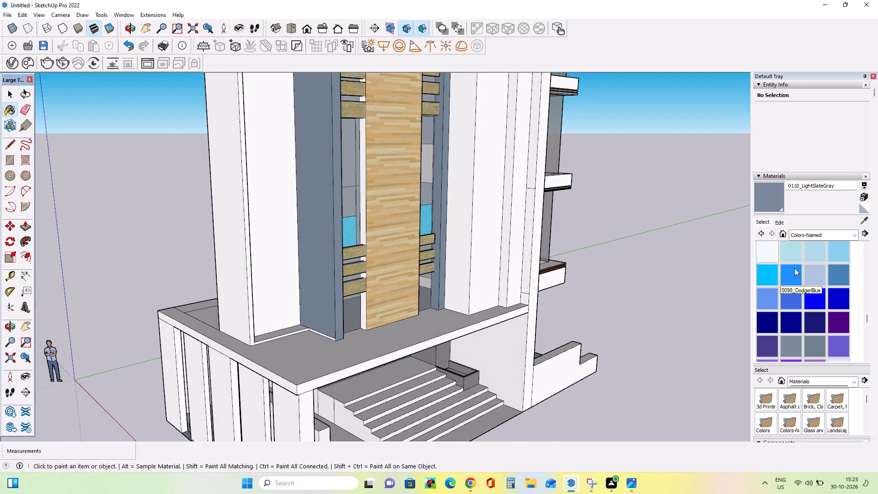
{"action": "left_click", "coordinate": [816, 237]}
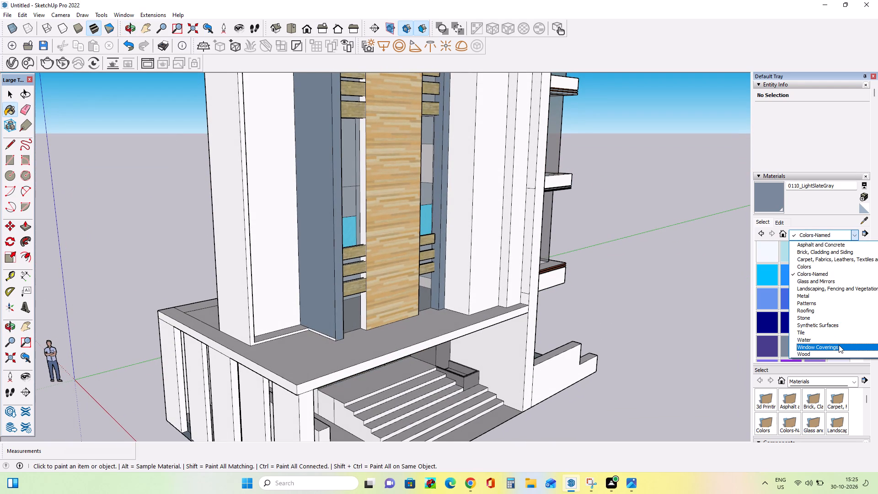
{"action": "left_click", "coordinate": [820, 275]}
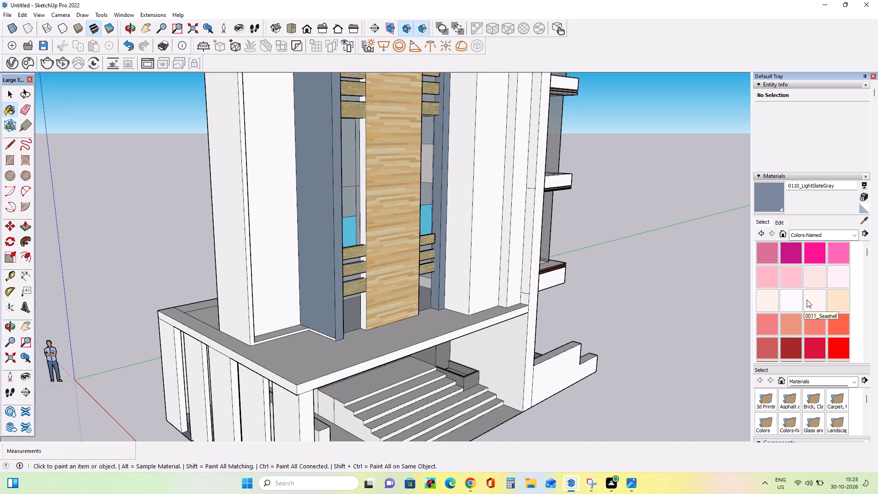
{"action": "left_click", "coordinate": [800, 233]}
{"action": "scroll", "coordinate": [810, 268], "scroll_direction": "up", "scroll_amount": 7}
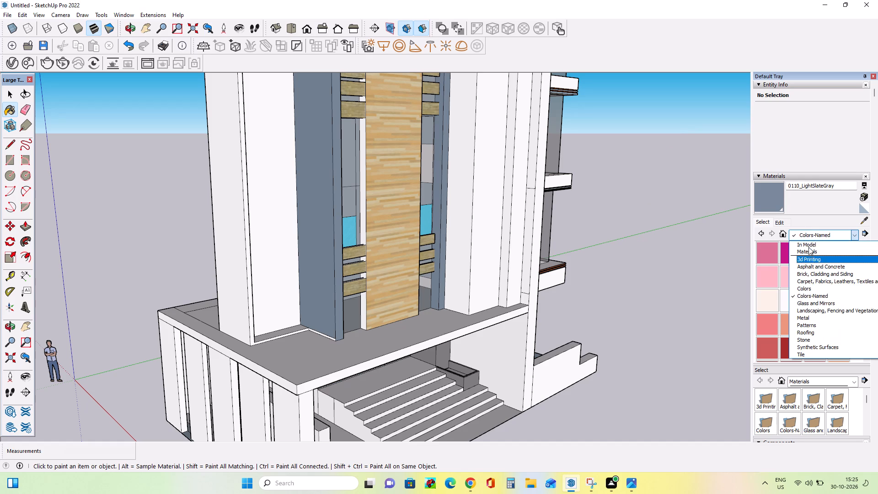
{"action": "left_click", "coordinate": [808, 243]}
{"action": "scroll", "coordinate": [813, 339], "scroll_direction": "down", "scroll_amount": 1}
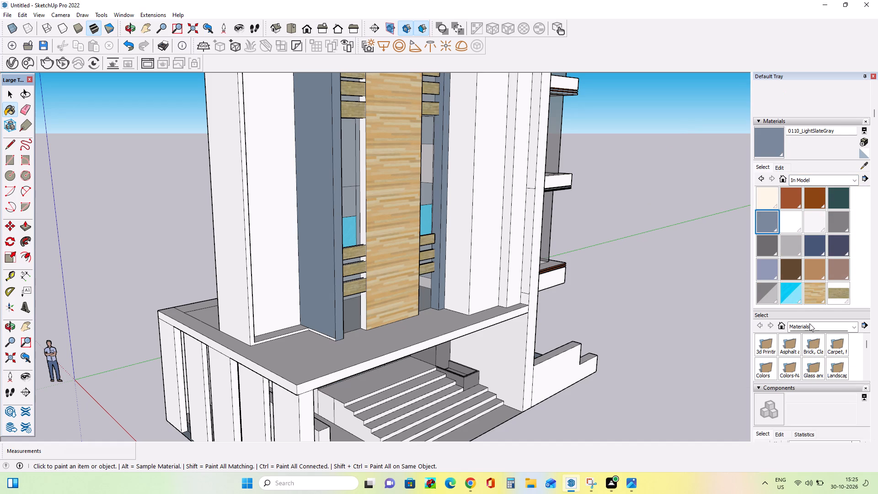
{"action": "left_click", "coordinate": [812, 288]}
{"action": "scroll", "coordinate": [390, 224], "scroll_direction": "up", "scroll_amount": 5}
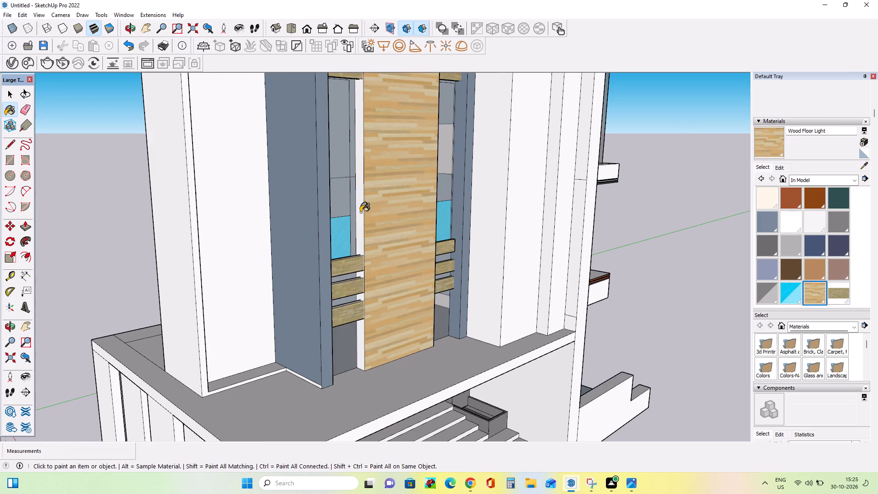
{"action": "left_click", "coordinate": [360, 212]}
Examine the wood panel's painted edge and the whole building facade, from close up and from a distance.
{"action": "scroll", "coordinate": [358, 356], "scroll_direction": "down", "scroll_amount": 6}
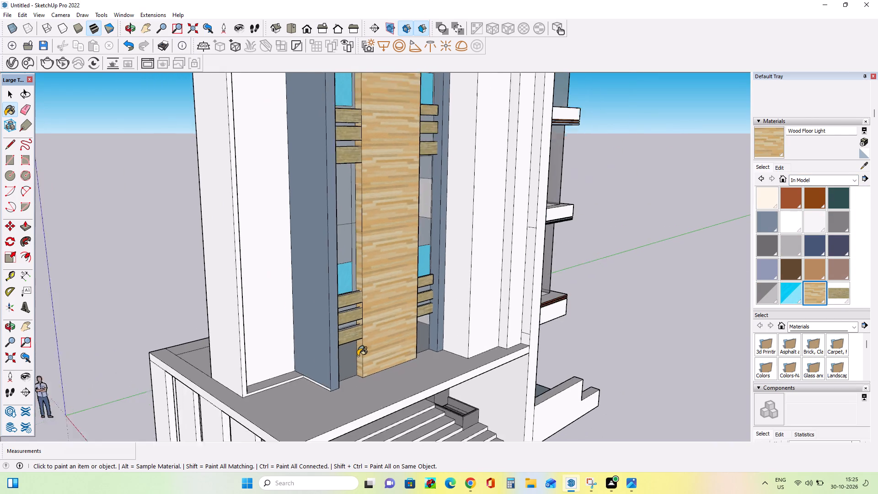
{"action": "scroll", "coordinate": [358, 356], "scroll_direction": "down", "scroll_amount": 8}
{"action": "scroll", "coordinate": [380, 184], "scroll_direction": "up", "scroll_amount": 3}
{"action": "middle_click_drag", "start_coordinate": [375, 225], "coordinate": [317, 184]}
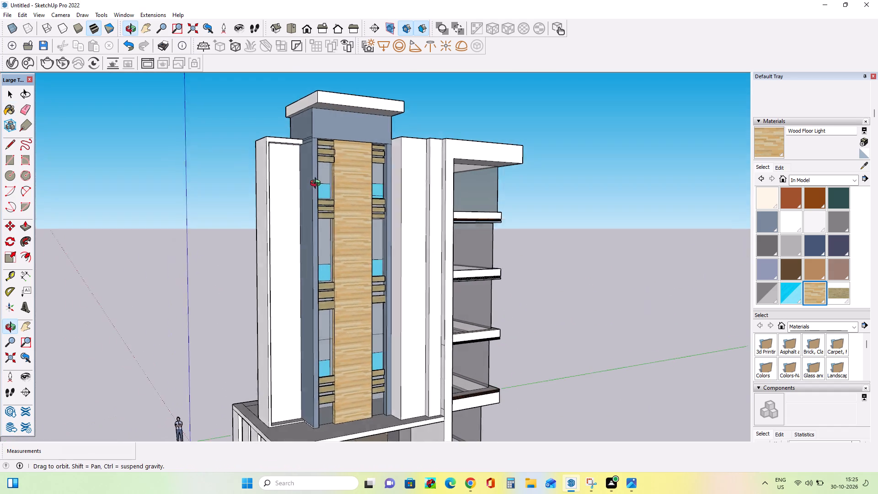
{"action": "middle_click_drag", "start_coordinate": [317, 184], "coordinate": [321, 174]}
{"action": "middle_click_drag", "start_coordinate": [365, 252], "coordinate": [402, 286]}
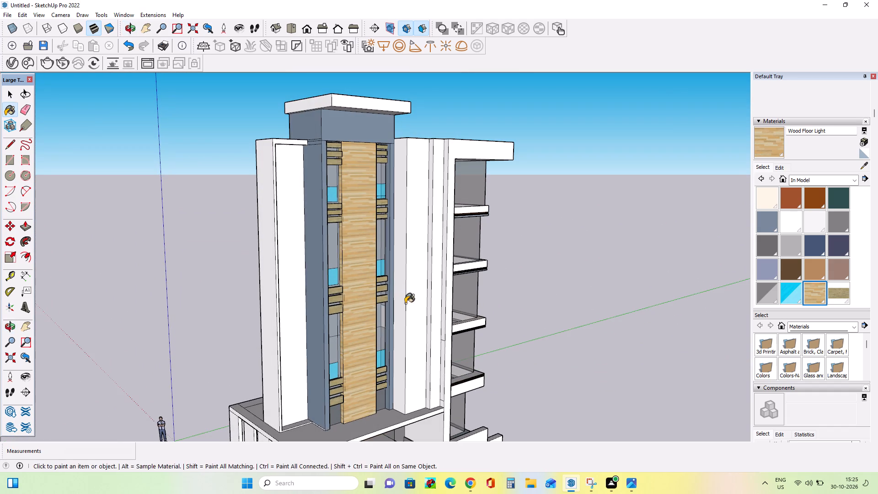
{"action": "middle_click_drag", "start_coordinate": [405, 304], "coordinate": [327, 241]}
{"action": "scroll", "coordinate": [327, 241], "scroll_direction": "down", "scroll_amount": 7}
{"action": "middle_click_drag", "start_coordinate": [405, 290], "coordinate": [411, 311]}
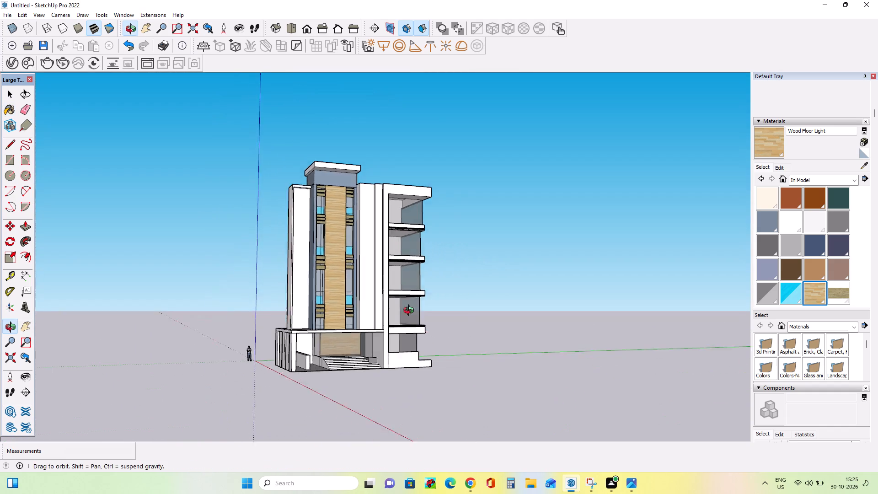
{"action": "middle_click_drag", "start_coordinate": [411, 311], "coordinate": [412, 321]}
{"action": "scroll", "coordinate": [412, 321], "scroll_direction": "up", "scroll_amount": 3}
{"action": "middle_click_drag", "start_coordinate": [414, 322], "coordinate": [432, 331]}
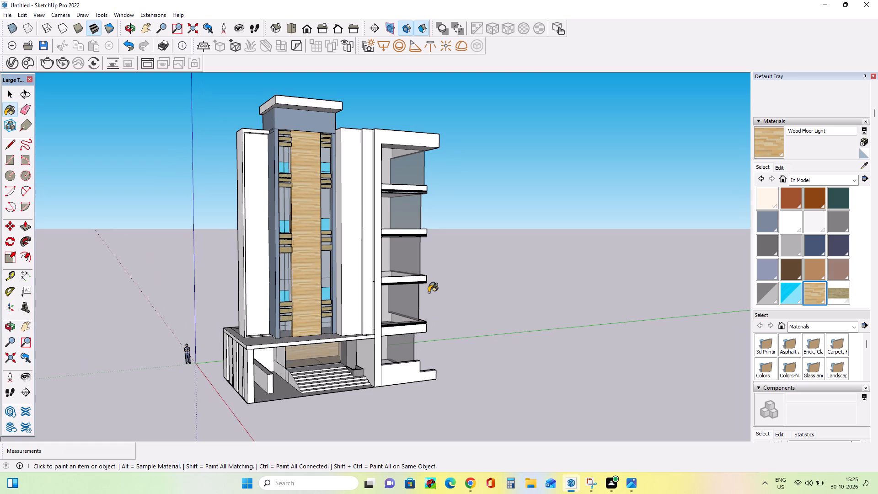
{"action": "middle_click_drag", "start_coordinate": [409, 280], "coordinate": [413, 297]}
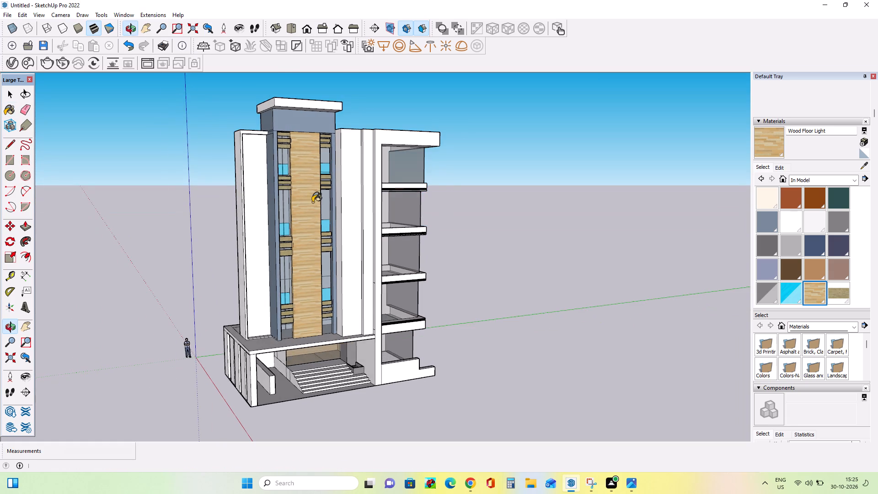
Push the front panel of the white block right of the tower back about 3' 6", and another 1' 6".
{"action": "scroll", "coordinate": [312, 202], "scroll_direction": "up", "scroll_amount": 3}
{"action": "middle_click_drag", "start_coordinate": [345, 207], "coordinate": [349, 247]}
{"action": "scroll", "coordinate": [365, 234], "scroll_direction": "up", "scroll_amount": 3}
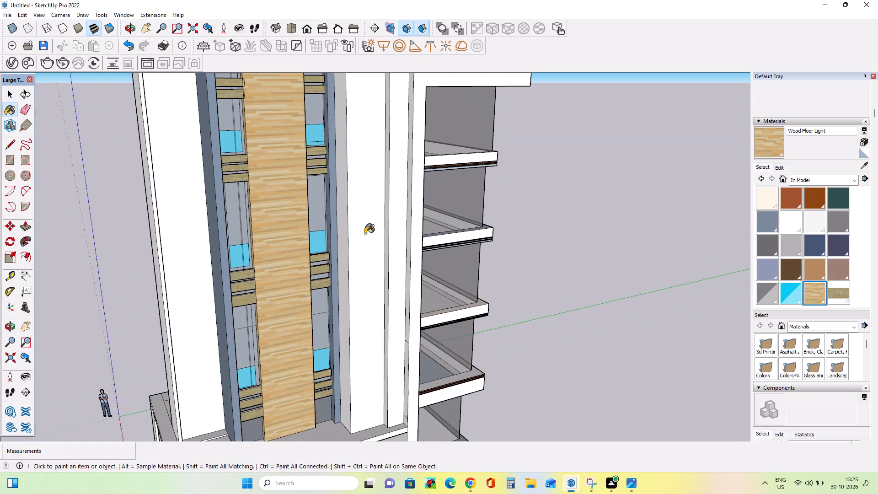
{"action": "middle_click_drag", "start_coordinate": [366, 234], "coordinate": [373, 244]}
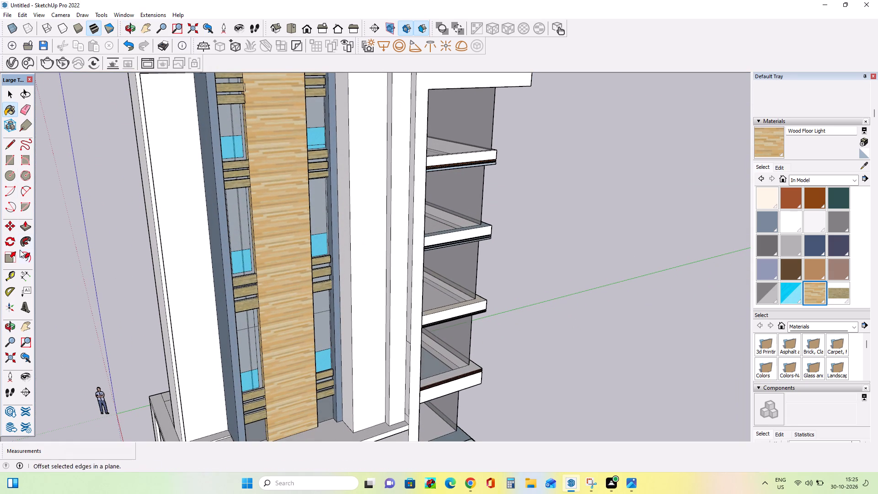
{"action": "left_click", "coordinate": [26, 230]}
{"action": "left_click_drag", "start_coordinate": [368, 309], "coordinate": [357, 300]}
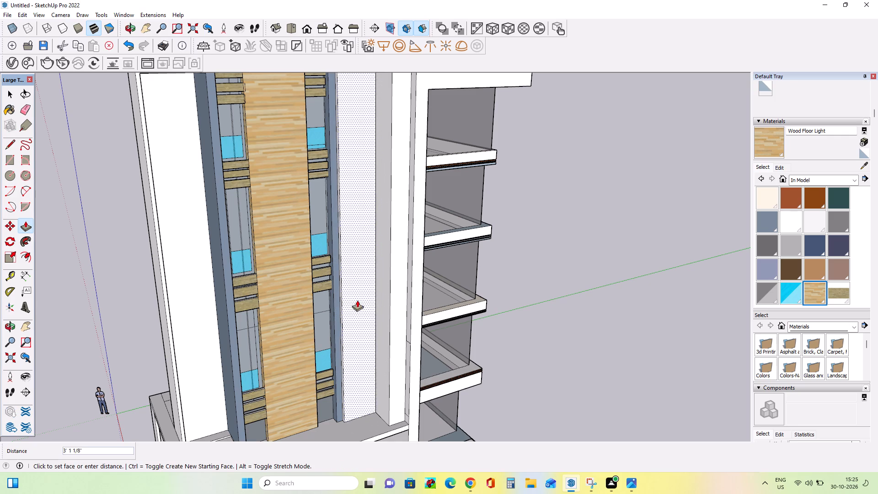
{"action": "left_click_drag", "start_coordinate": [357, 300], "coordinate": [354, 294]}
{"action": "middle_click_drag", "start_coordinate": [380, 309], "coordinate": [324, 339]}
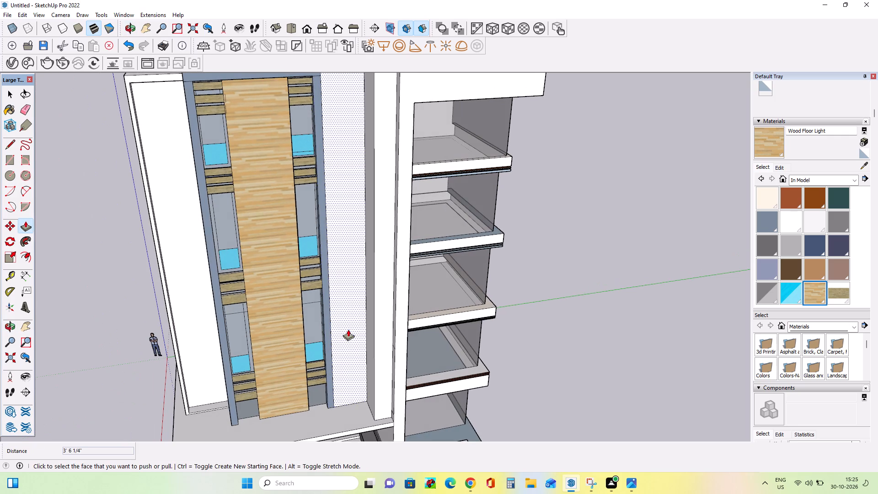
{"action": "left_click_drag", "start_coordinate": [348, 329], "coordinate": [345, 321]}
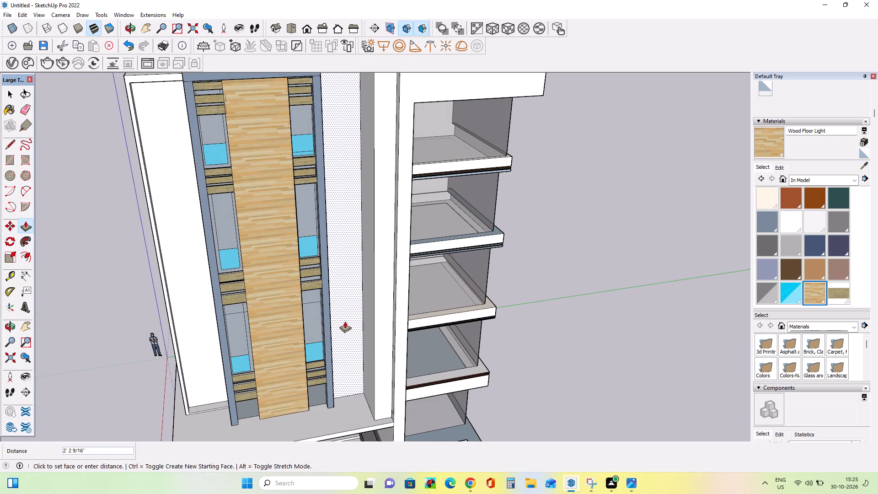
{"action": "left_click_drag", "start_coordinate": [345, 321], "coordinate": [347, 323]}
Draw a rectangle about 5' wide across the top of the recessed panel on the right white block.
{"action": "scroll", "coordinate": [347, 324], "scroll_direction": "down", "scroll_amount": 4}
{"action": "middle_click_drag", "start_coordinate": [347, 323], "coordinate": [347, 309]}
{"action": "scroll", "coordinate": [349, 156], "scroll_direction": "up", "scroll_amount": 2}
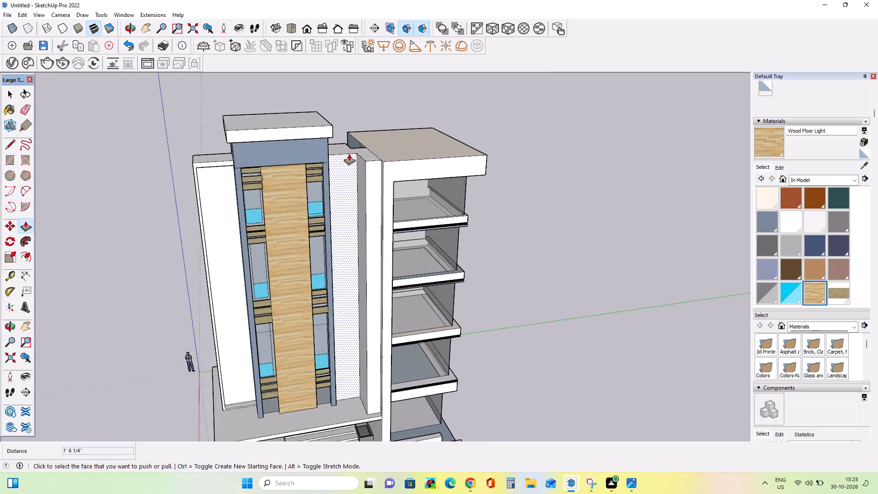
{"action": "scroll", "coordinate": [349, 154], "scroll_direction": "up", "scroll_amount": 7}
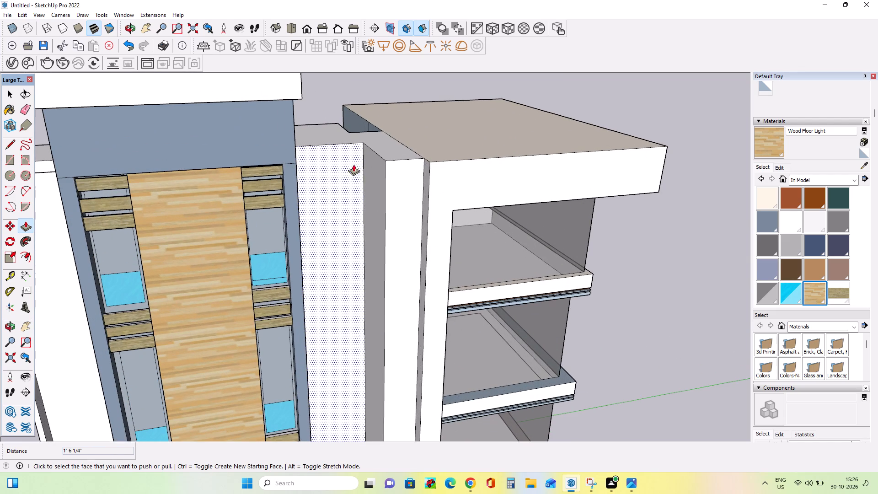
{"action": "left_click", "coordinate": [11, 158]}
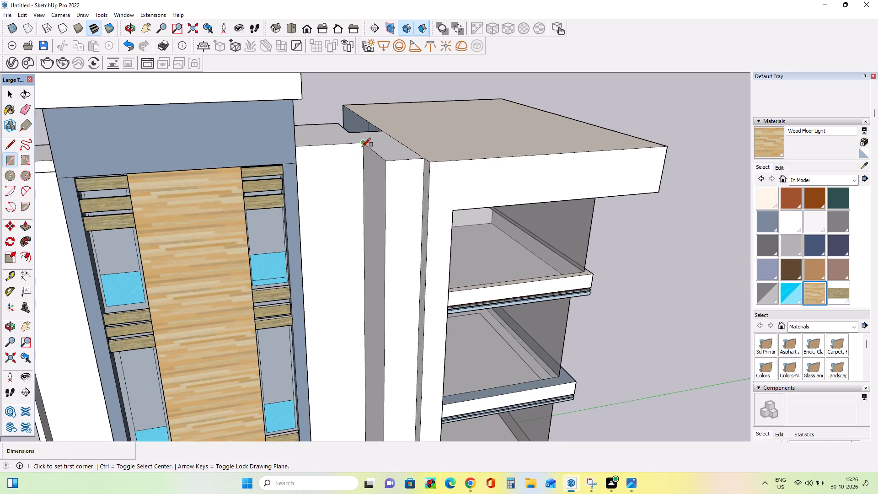
{"action": "left_click", "coordinate": [362, 147]}
{"action": "middle_click_drag", "start_coordinate": [310, 177], "coordinate": [219, 208]}
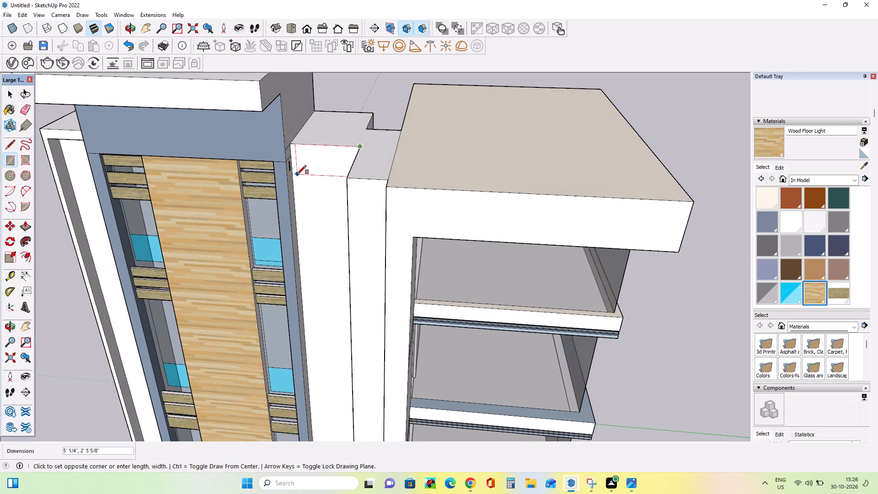
{"action": "left_click", "coordinate": [294, 168]}
Pull the rectangular strip at the top of the right recessed panel forward about 1' 5".
{"action": "middle_click_drag", "start_coordinate": [337, 210], "coordinate": [343, 215]}
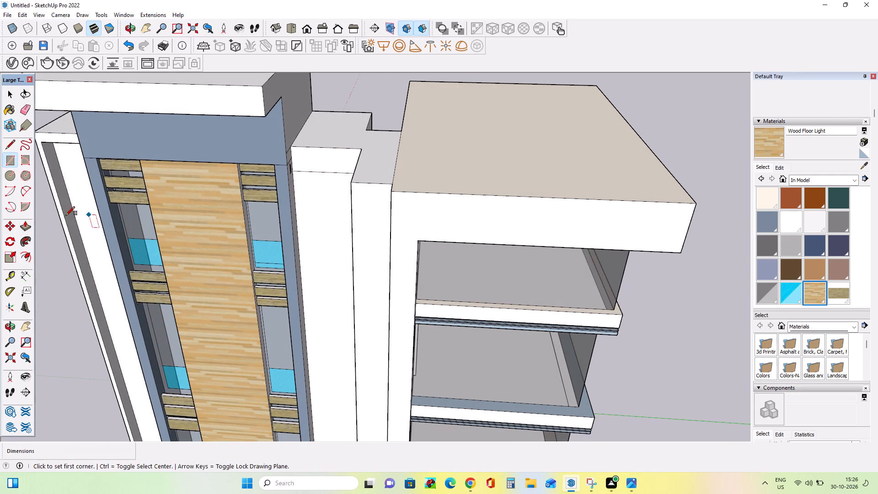
{"action": "left_click", "coordinate": [28, 228]}
{"action": "left_click_drag", "start_coordinate": [322, 159], "coordinate": [316, 164]}
{"action": "middle_click_drag", "start_coordinate": [310, 211], "coordinate": [359, 102]}
{"action": "middle_click_drag", "start_coordinate": [339, 161], "coordinate": [390, 113]}
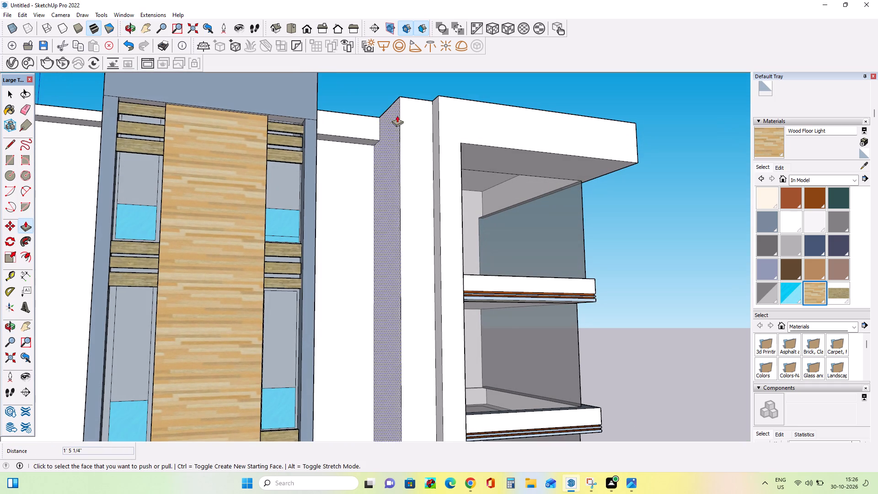
{"action": "scroll", "coordinate": [373, 171], "scroll_direction": "down", "scroll_amount": 7}
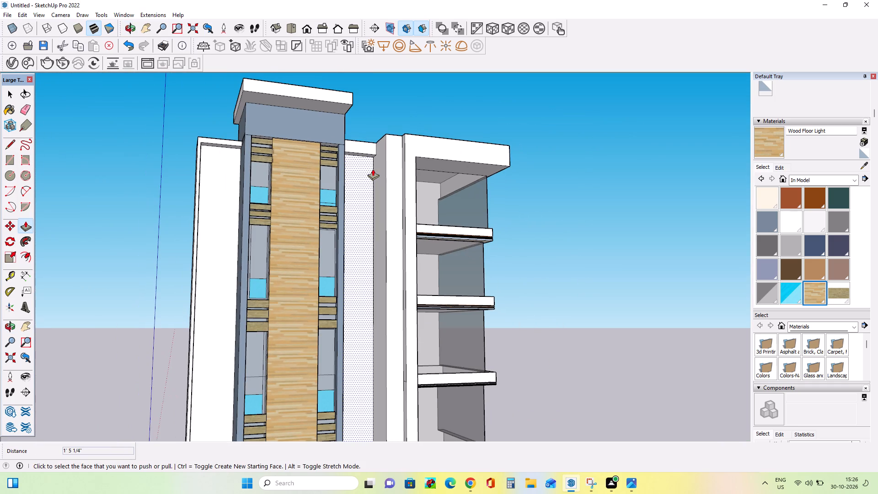
{"action": "middle_click_drag", "start_coordinate": [367, 162], "coordinate": [367, 136]}
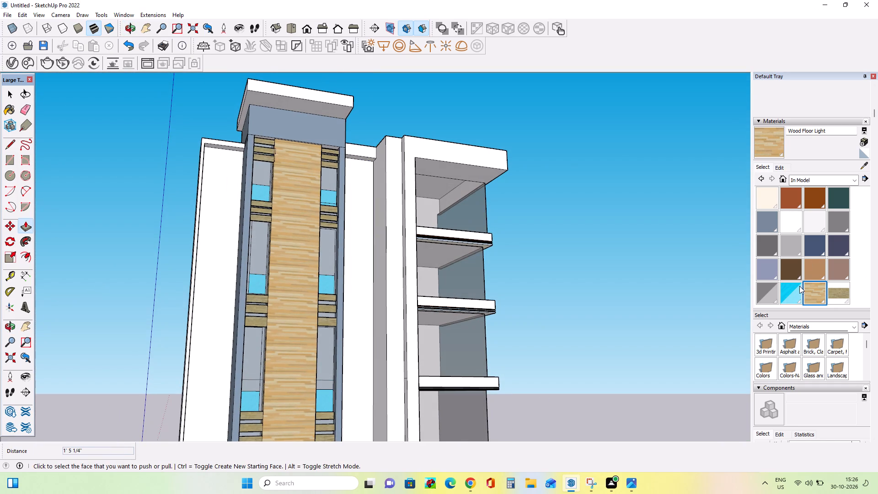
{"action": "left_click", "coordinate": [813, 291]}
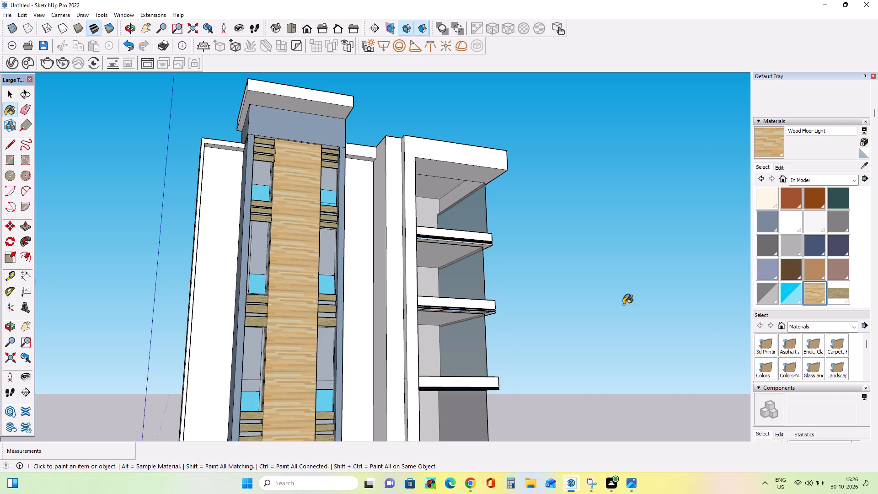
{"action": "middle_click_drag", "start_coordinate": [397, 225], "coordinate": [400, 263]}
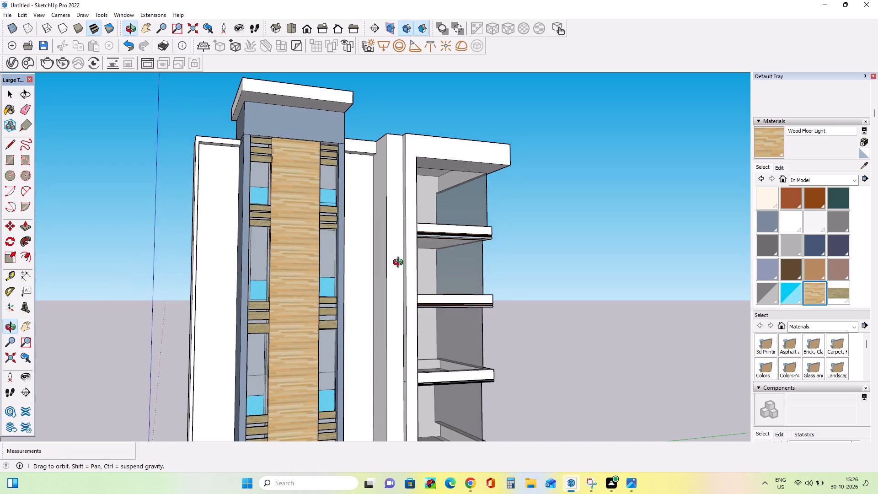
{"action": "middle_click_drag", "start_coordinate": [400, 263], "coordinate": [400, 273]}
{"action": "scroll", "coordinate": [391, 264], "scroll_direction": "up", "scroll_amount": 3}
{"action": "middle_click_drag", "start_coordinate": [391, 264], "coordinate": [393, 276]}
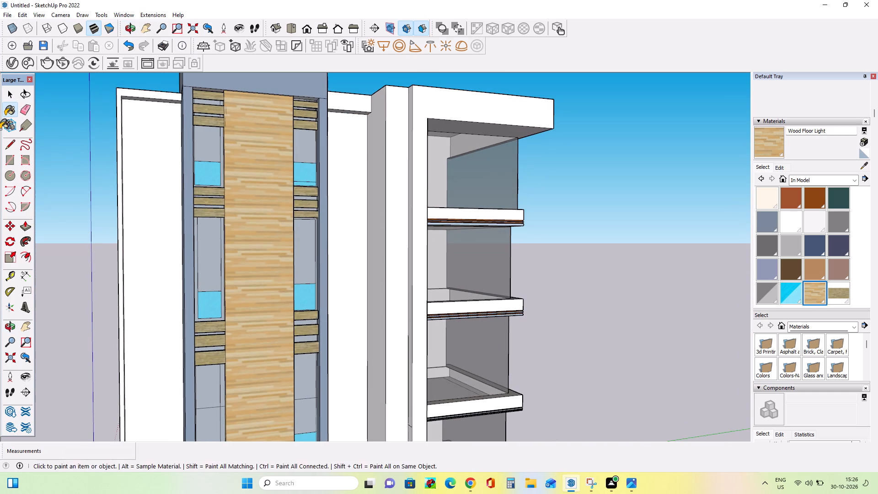
Push the front face of the white column between the right recessed panel and the balconies back about 2' 10".
{"action": "left_click", "coordinate": [30, 226]}
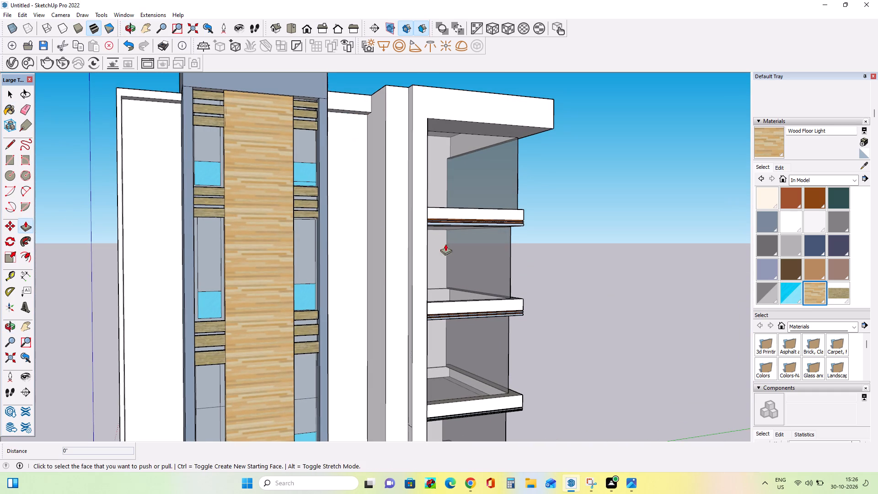
{"action": "middle_click_drag", "start_coordinate": [397, 230], "coordinate": [398, 247]}
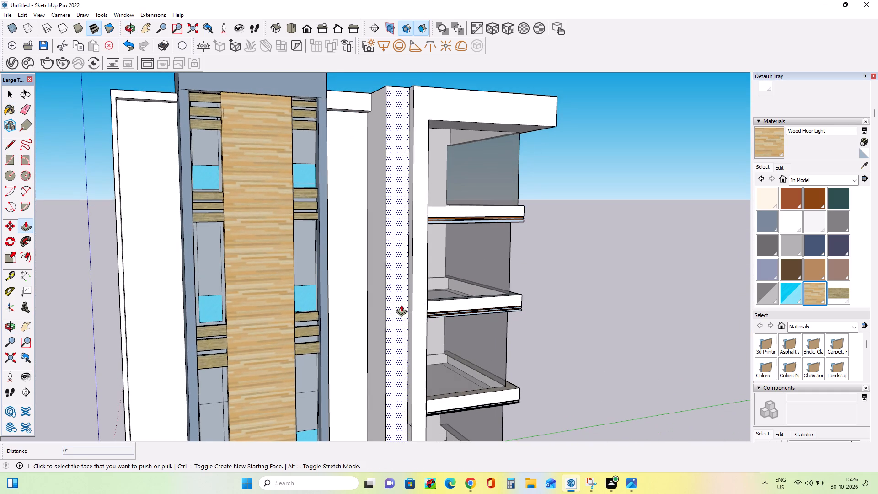
{"action": "left_click_drag", "start_coordinate": [400, 305], "coordinate": [391, 300]}
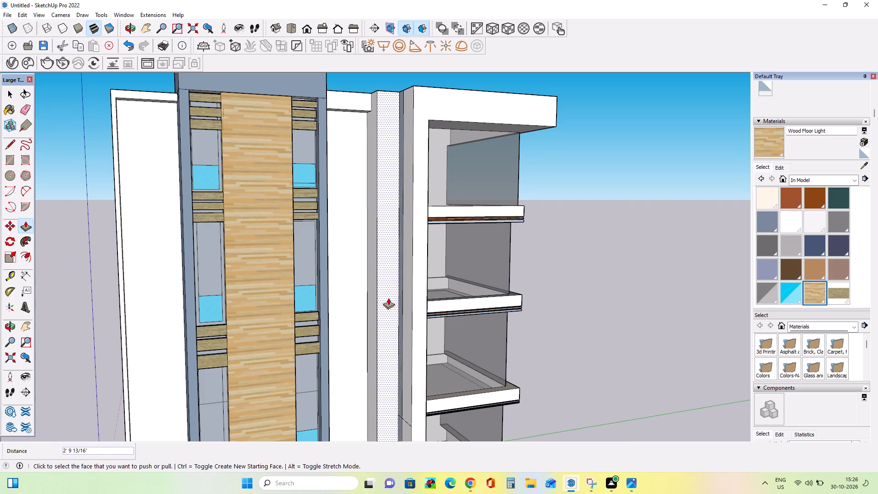
Push the front face of the white column beside the balconies back about another 10".
{"action": "middle_click_drag", "start_coordinate": [363, 268], "coordinate": [392, 280]}
{"action": "scroll", "coordinate": [391, 280], "scroll_direction": "down", "scroll_amount": 1}
{"action": "scroll", "coordinate": [396, 279], "scroll_direction": "up", "scroll_amount": 3}
{"action": "middle_click_drag", "start_coordinate": [405, 282], "coordinate": [426, 304]}
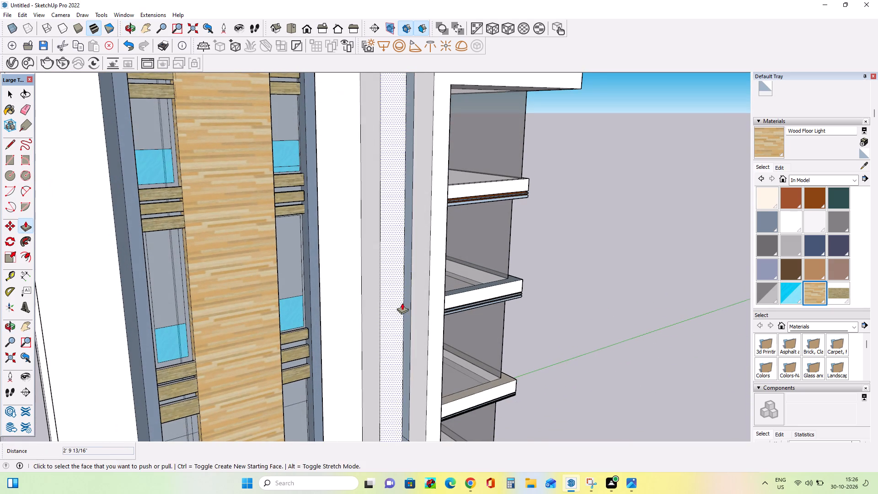
{"action": "left_click_drag", "start_coordinate": [401, 303], "coordinate": [396, 304]}
{"action": "left_click", "coordinate": [381, 296]}
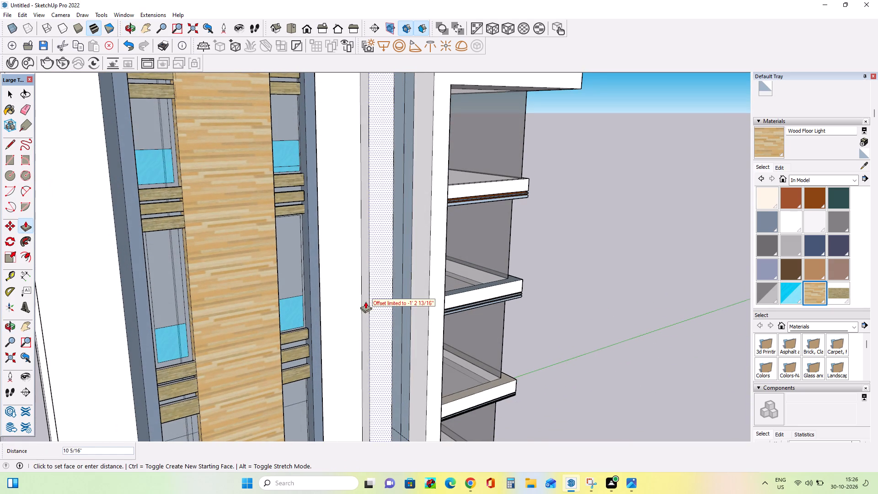
{"action": "left_click", "coordinate": [373, 301]}
{"action": "left_click", "coordinate": [369, 307]}
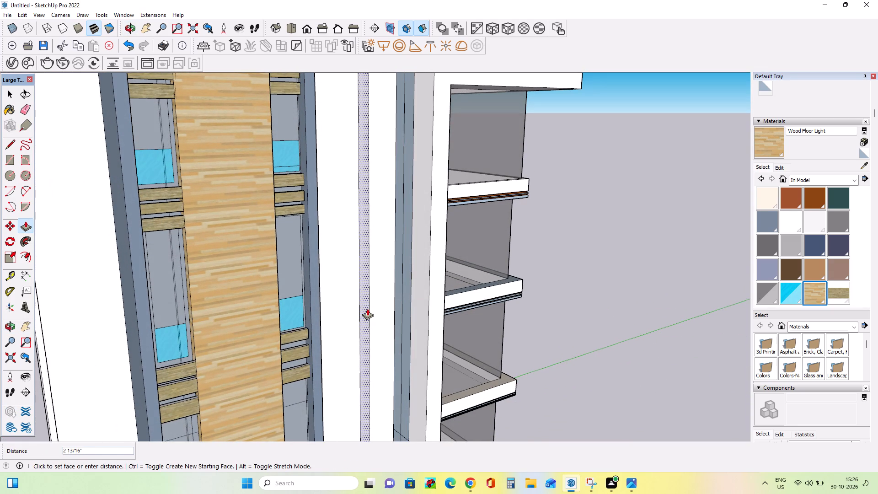
Push the front face of the white frame around the balconies back about 1', and another 1' 3".
{"action": "scroll", "coordinate": [401, 250], "scroll_direction": "down", "scroll_amount": 5}
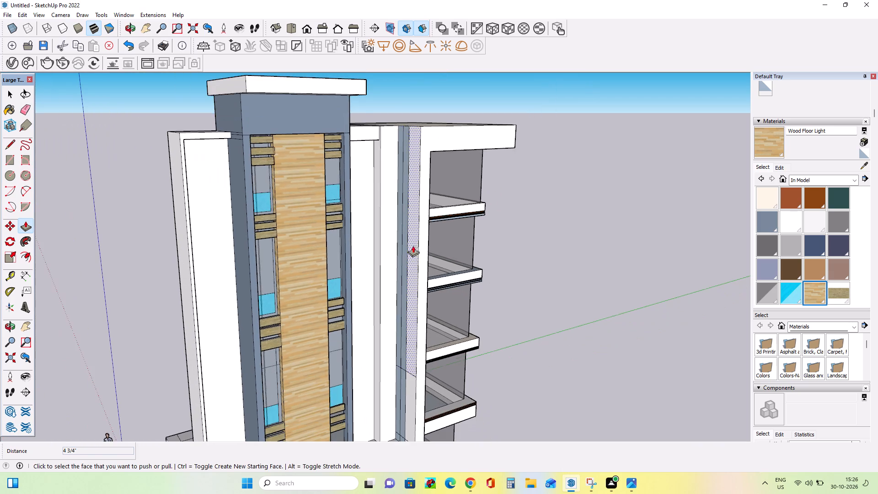
{"action": "middle_click_drag", "start_coordinate": [416, 246], "coordinate": [437, 258]}
{"action": "scroll", "coordinate": [434, 259], "scroll_direction": "up", "scroll_amount": 3}
{"action": "scroll", "coordinate": [430, 256], "scroll_direction": "down", "scroll_amount": 3}
{"action": "middle_click_drag", "start_coordinate": [484, 283], "coordinate": [474, 283]}
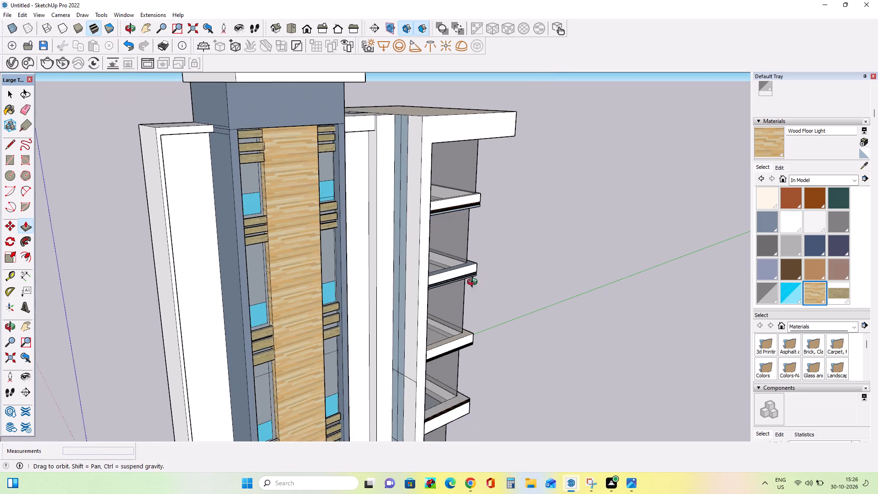
{"action": "middle_click_drag", "start_coordinate": [474, 283], "coordinate": [207, 264]}
{"action": "left_click_drag", "start_coordinate": [364, 310], "coordinate": [366, 310]}
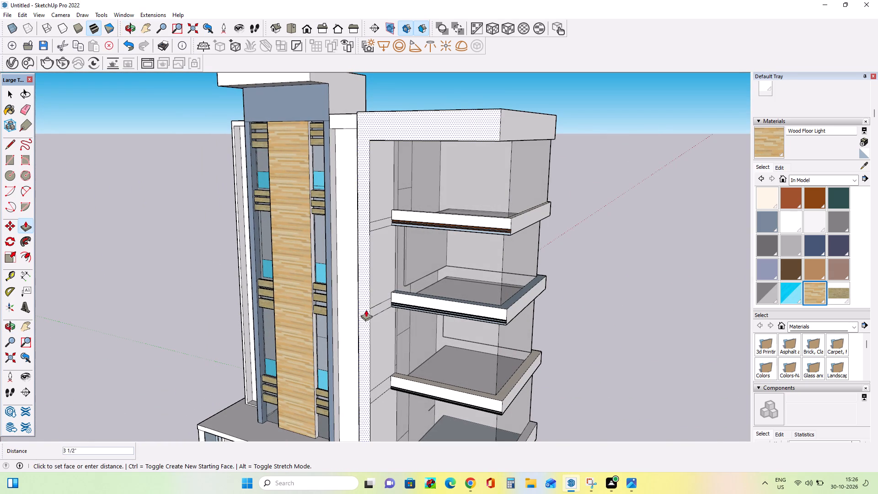
{"action": "left_click_drag", "start_coordinate": [366, 310], "coordinate": [369, 310]}
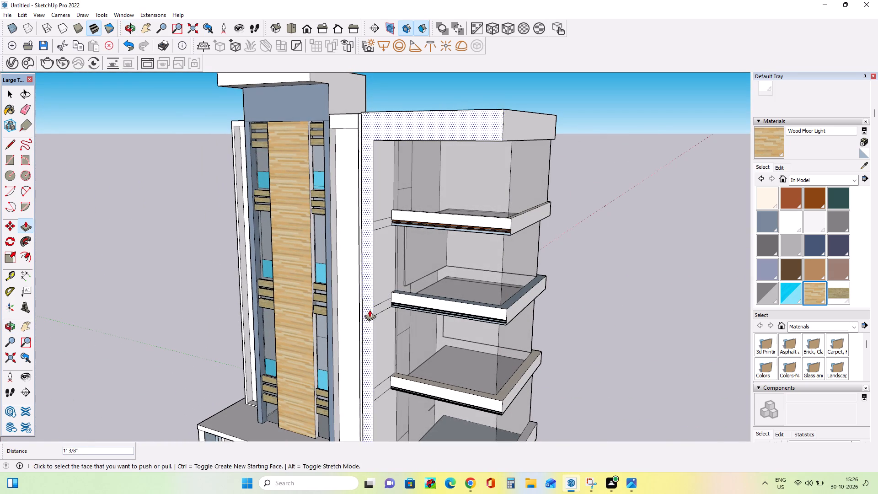
{"action": "middle_click_drag", "start_coordinate": [395, 288], "coordinate": [592, 283]}
{"action": "scroll", "coordinate": [419, 281], "scroll_direction": "up", "scroll_amount": 3}
{"action": "left_click_drag", "start_coordinate": [453, 292], "coordinate": [448, 290]}
{"action": "middle_click_drag", "start_coordinate": [477, 267], "coordinate": [271, 284]}
{"action": "scroll", "coordinate": [373, 243], "scroll_direction": "down", "scroll_amount": 2}
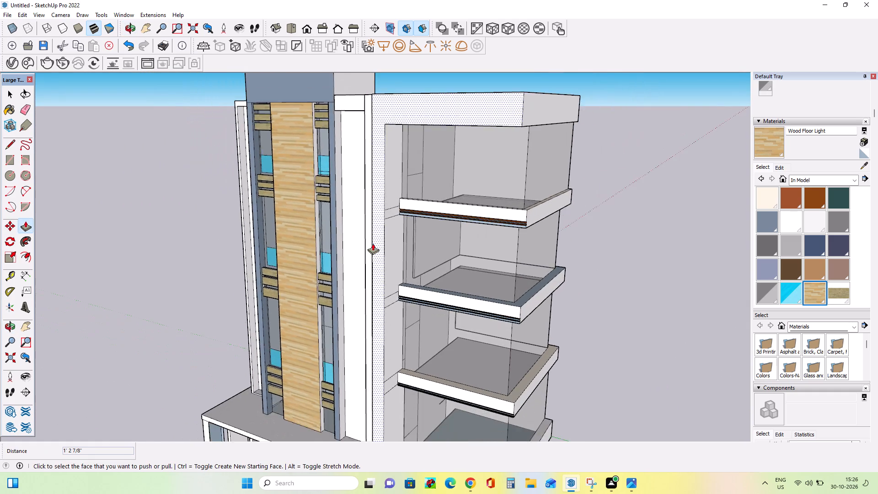
Extend the end of the low wall below the balconies about 1' 8" toward the entrance steps.
{"action": "scroll", "coordinate": [373, 243], "scroll_direction": "down", "scroll_amount": 9}
{"action": "middle_click_drag", "start_coordinate": [400, 291], "coordinate": [535, 273]}
{"action": "scroll", "coordinate": [357, 405], "scroll_direction": "up", "scroll_amount": 2}
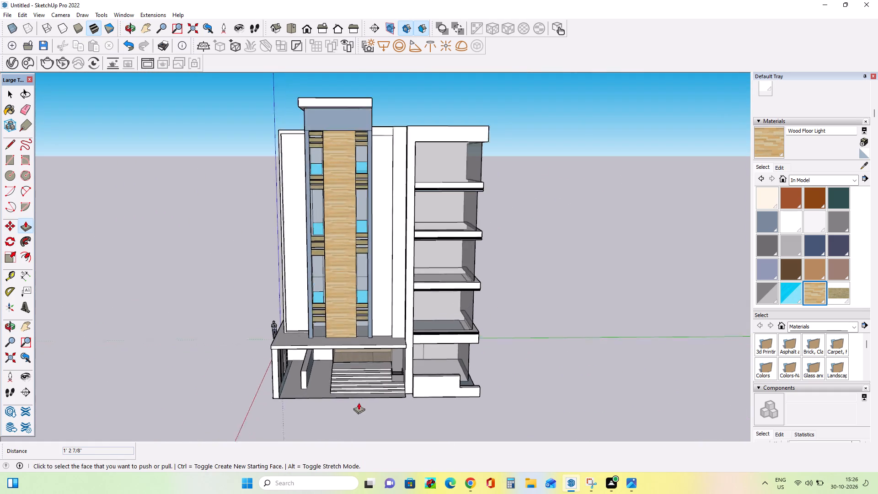
{"action": "scroll", "coordinate": [359, 403], "scroll_direction": "up", "scroll_amount": 2}
{"action": "middle_click_drag", "start_coordinate": [419, 383], "coordinate": [463, 383]}
{"action": "scroll", "coordinate": [440, 378], "scroll_direction": "up", "scroll_amount": 6}
{"action": "middle_click_drag", "start_coordinate": [427, 376], "coordinate": [444, 379]}
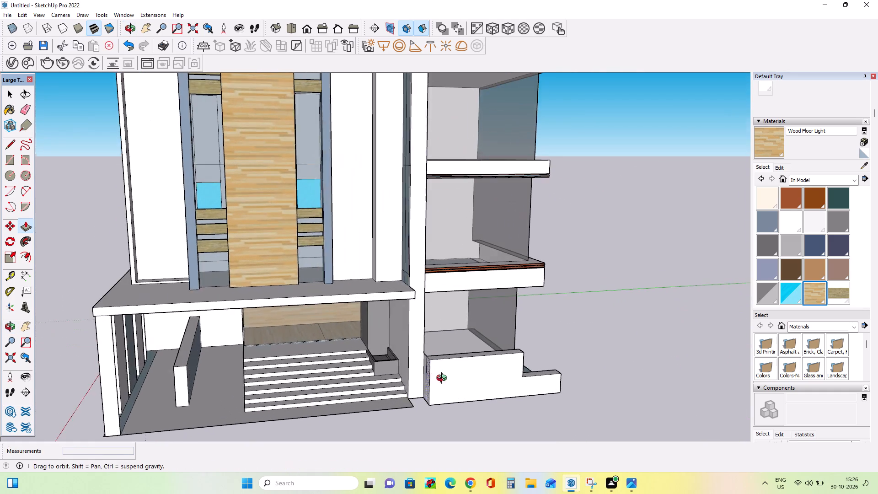
{"action": "middle_click_drag", "start_coordinate": [444, 379], "coordinate": [499, 391]}
{"action": "scroll", "coordinate": [446, 374], "scroll_direction": "up", "scroll_amount": 6}
{"action": "left_click_drag", "start_coordinate": [443, 367], "coordinate": [428, 368]}
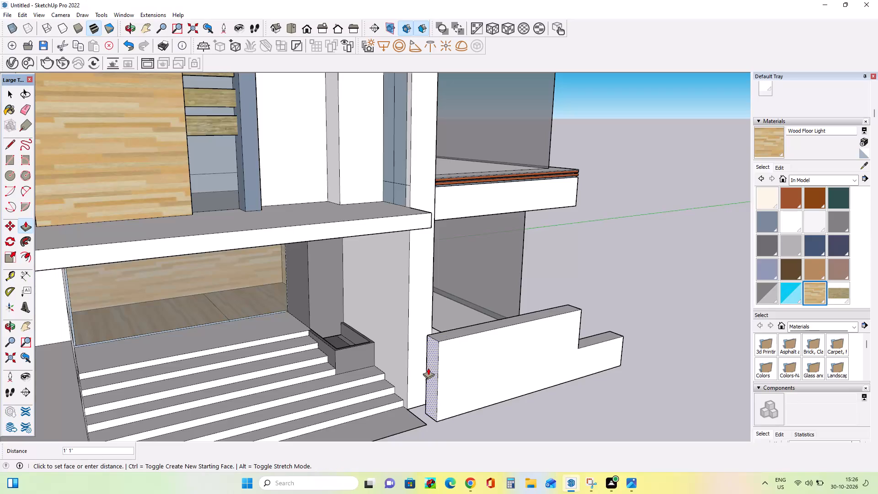
{"action": "left_click_drag", "start_coordinate": [428, 368], "coordinate": [421, 368]}
Pull the narrow face behind the low wall's extended end out about 1' 8" to meet that end.
{"action": "middle_click_drag", "start_coordinate": [411, 370], "coordinate": [590, 407]}
{"action": "scroll", "coordinate": [482, 372], "scroll_direction": "up", "scroll_amount": 4}
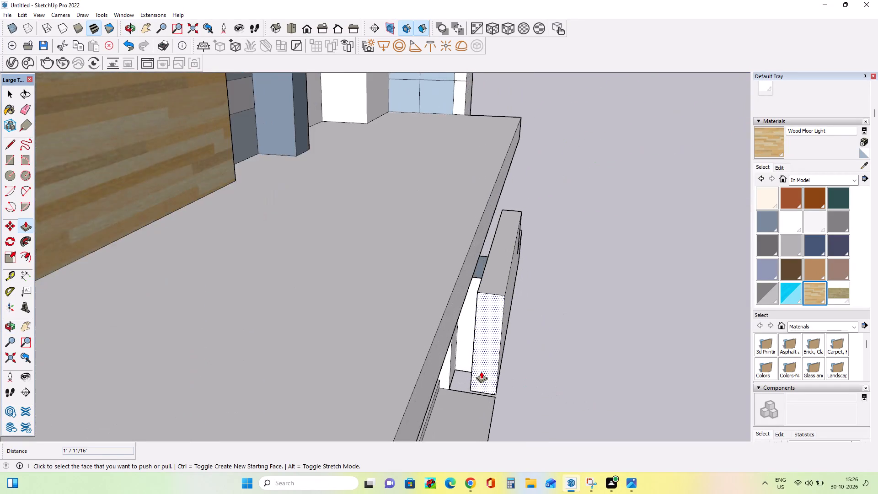
{"action": "scroll", "coordinate": [481, 371], "scroll_direction": "up", "scroll_amount": 1}
{"action": "middle_click_drag", "start_coordinate": [481, 371], "coordinate": [462, 321]}
{"action": "scroll", "coordinate": [459, 322], "scroll_direction": "up", "scroll_amount": 4}
{"action": "left_click_drag", "start_coordinate": [459, 325], "coordinate": [447, 350]}
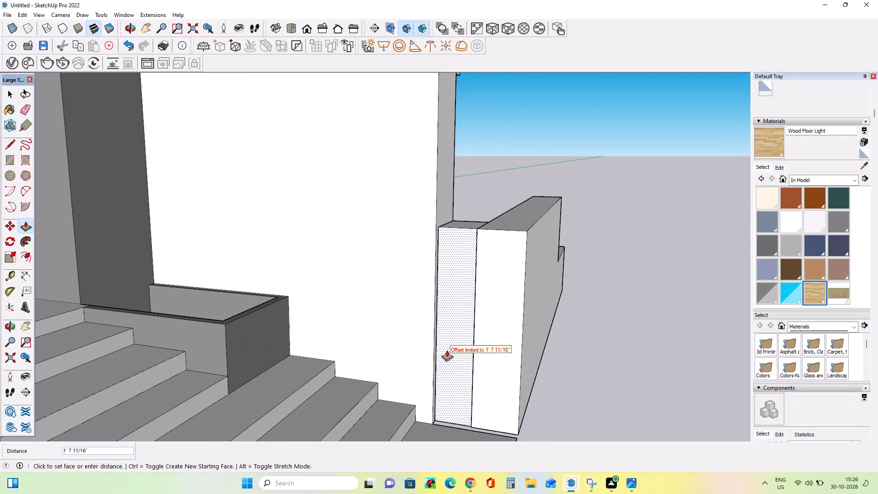
{"action": "left_click_drag", "start_coordinate": [447, 350], "coordinate": [462, 388]}
Adjust the low wall's adjoining end faces by about 2 1/4" so they sit flush with each other.
{"action": "middle_click_drag", "start_coordinate": [499, 375], "coordinate": [403, 385]}
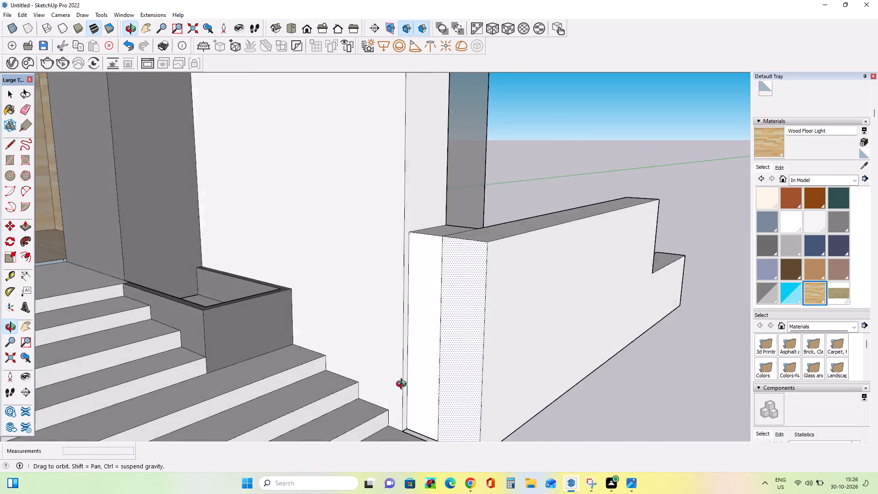
{"action": "middle_click_drag", "start_coordinate": [403, 385], "coordinate": [353, 389]}
{"action": "left_click_drag", "start_coordinate": [389, 354], "coordinate": [383, 358]}
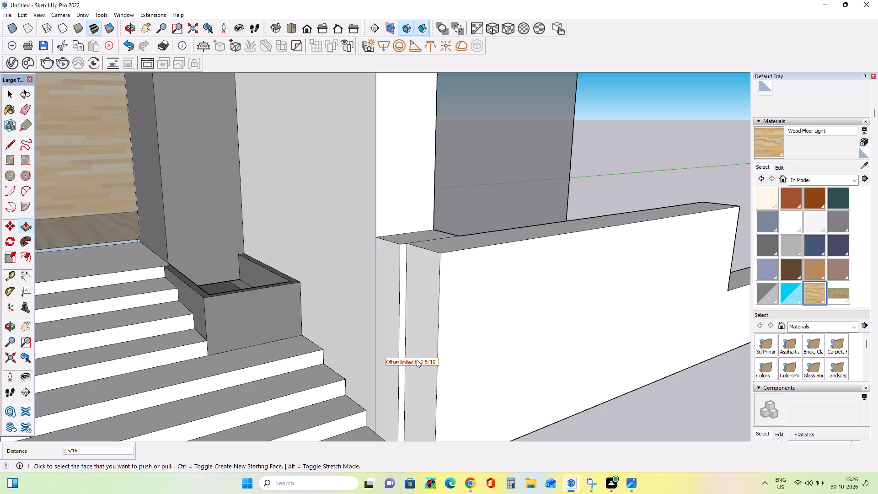
{"action": "left_click_drag", "start_coordinate": [417, 360], "coordinate": [404, 364]}
{"action": "left_click_drag", "start_coordinate": [414, 387], "coordinate": [408, 388]}
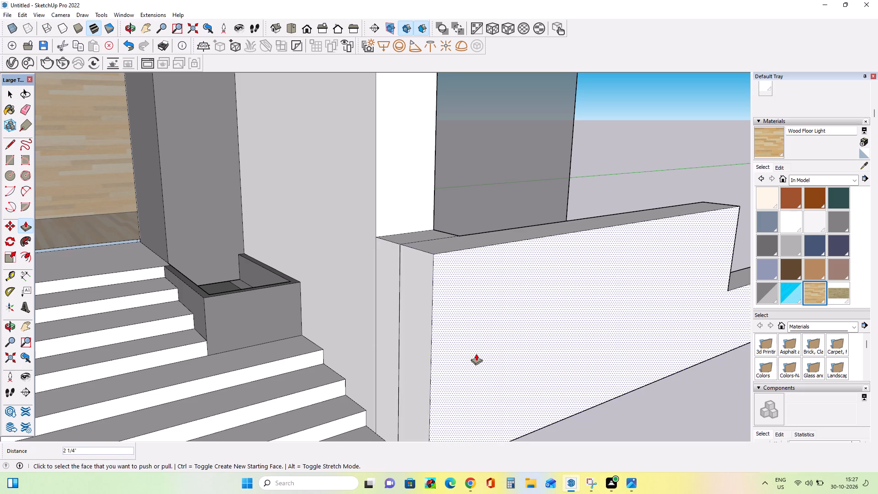
Push the long front face of the low wall below the balconies back about 7".
{"action": "left_click_drag", "start_coordinate": [476, 354], "coordinate": [462, 343]}
{"action": "scroll", "coordinate": [377, 338], "scroll_direction": "down", "scroll_amount": 1}
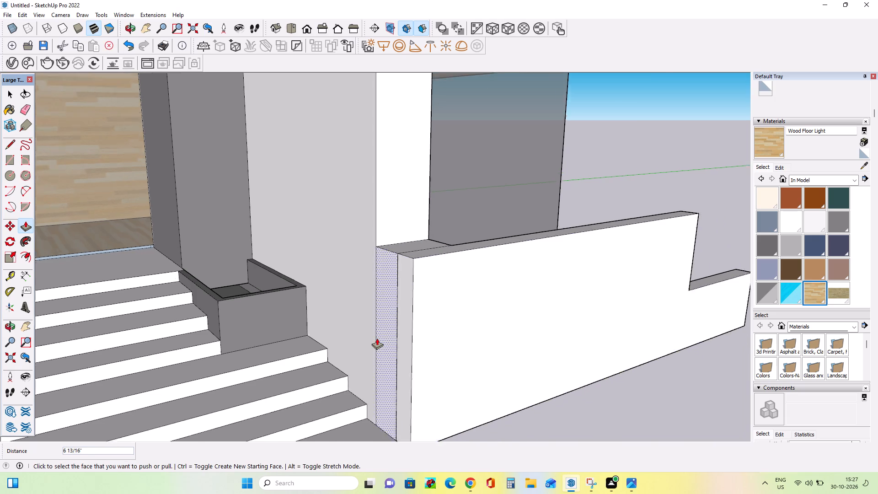
{"action": "scroll", "coordinate": [377, 338], "scroll_direction": "down", "scroll_amount": 7}
{"action": "middle_click_drag", "start_coordinate": [463, 313], "coordinate": [374, 317]}
{"action": "scroll", "coordinate": [369, 317], "scroll_direction": "down", "scroll_amount": 3}
{"action": "left_click", "coordinate": [351, 273]}
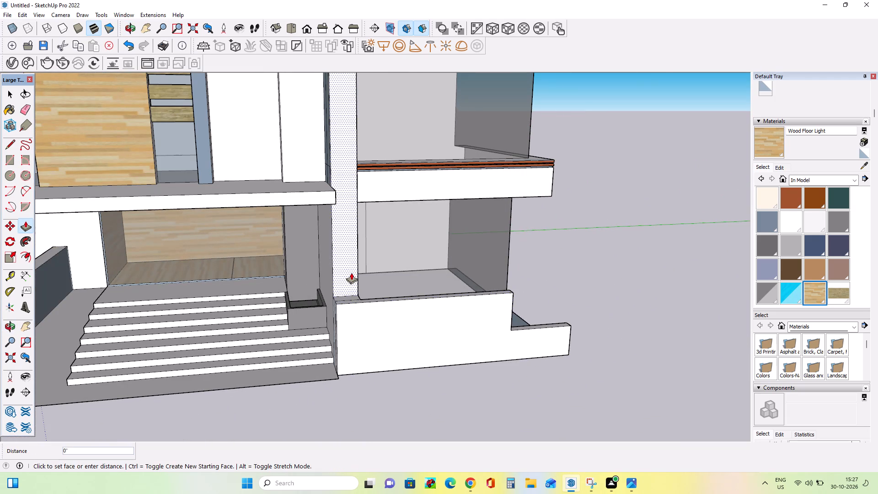
{"action": "key", "text": "ctrl+z"}
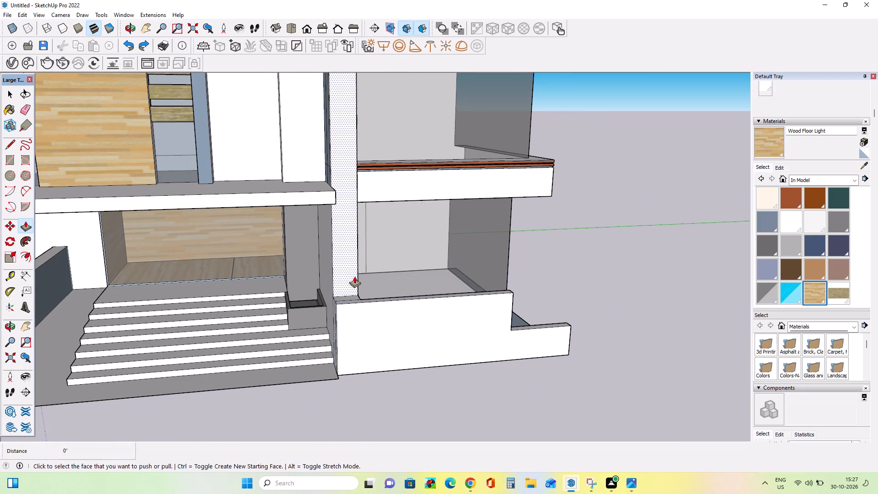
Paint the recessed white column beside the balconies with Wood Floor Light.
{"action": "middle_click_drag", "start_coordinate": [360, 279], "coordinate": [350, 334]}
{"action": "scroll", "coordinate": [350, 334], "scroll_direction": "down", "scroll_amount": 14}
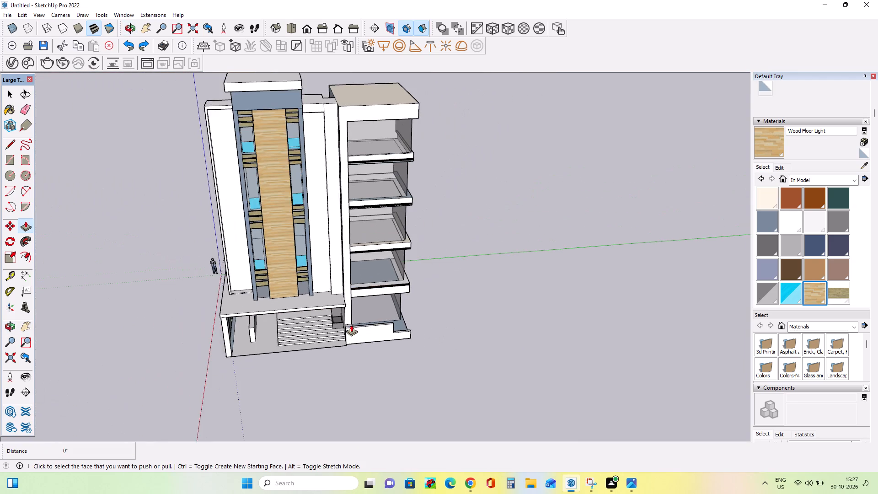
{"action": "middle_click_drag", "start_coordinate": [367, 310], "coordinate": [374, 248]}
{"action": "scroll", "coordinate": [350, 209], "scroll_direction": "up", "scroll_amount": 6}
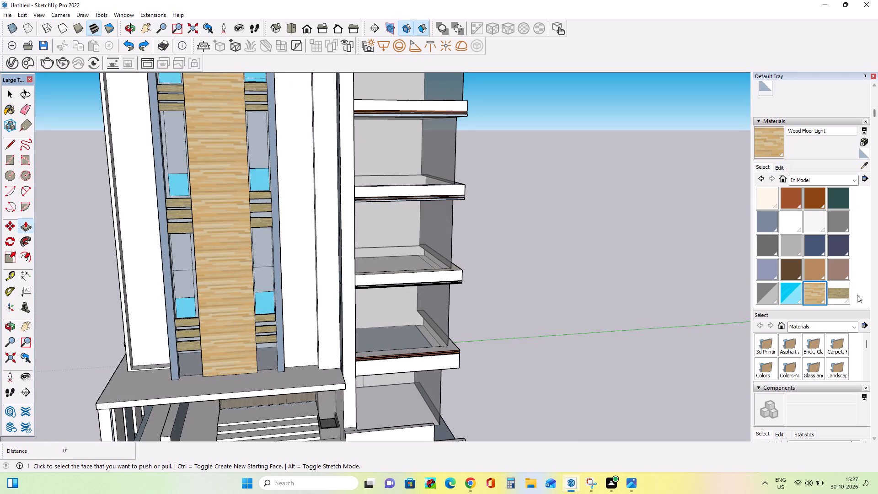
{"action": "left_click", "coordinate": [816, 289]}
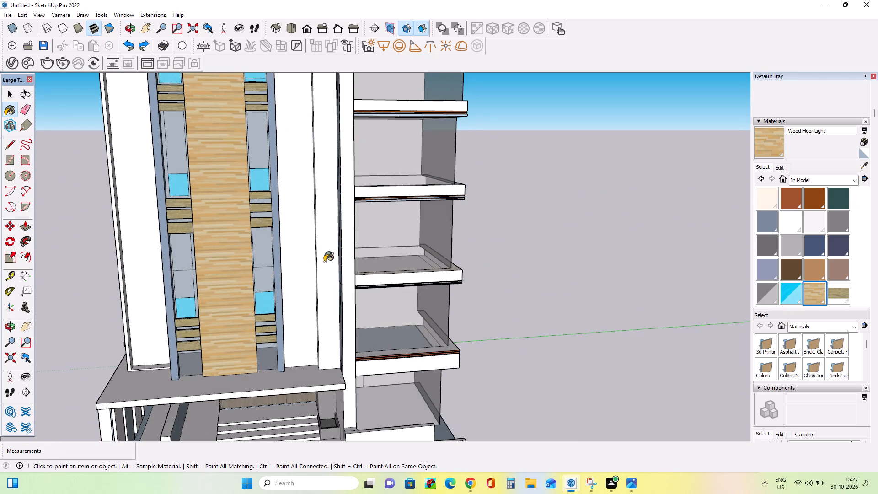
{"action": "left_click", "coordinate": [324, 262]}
Create a much darker version of the Wood Floor Light material and paint the column beside the balconies with it.
{"action": "left_click", "coordinate": [863, 140]}
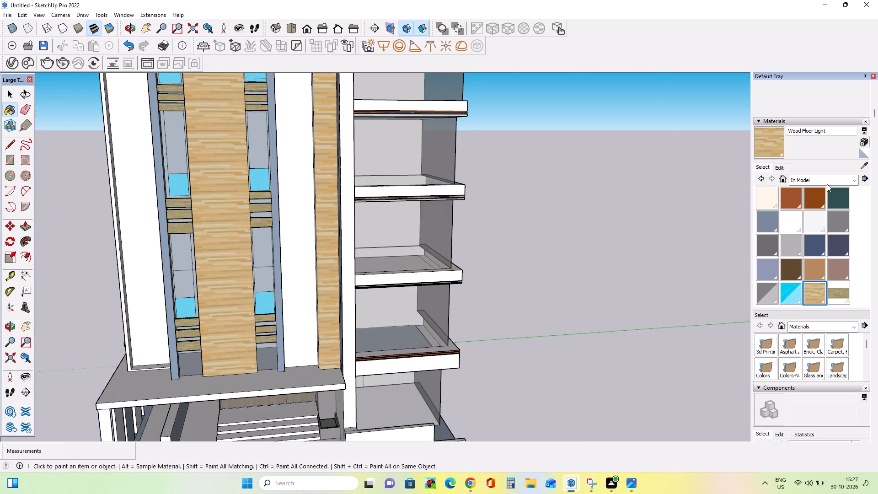
{"action": "left_click", "coordinate": [431, 232]}
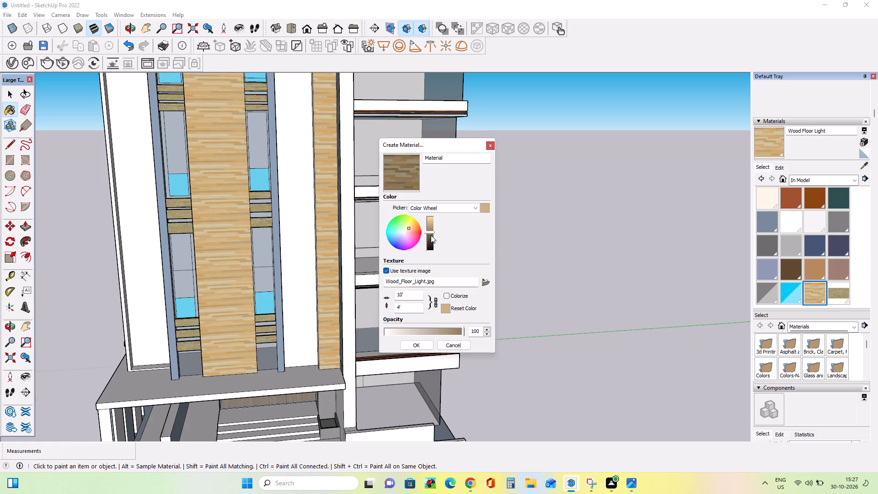
{"action": "left_click", "coordinate": [431, 236]}
{"action": "left_click", "coordinate": [430, 238]}
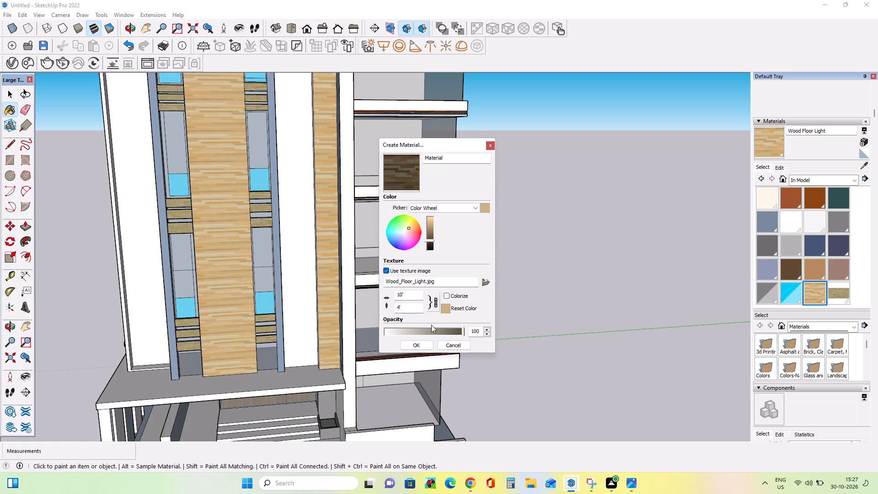
{"action": "left_click", "coordinate": [428, 344]}
{"action": "left_click", "coordinate": [325, 290]}
Create a warmer, more saturated brown version of the dark wood material and paint the column's front and side faces with it.
{"action": "middle_click_drag", "start_coordinate": [338, 302], "coordinate": [348, 322]}
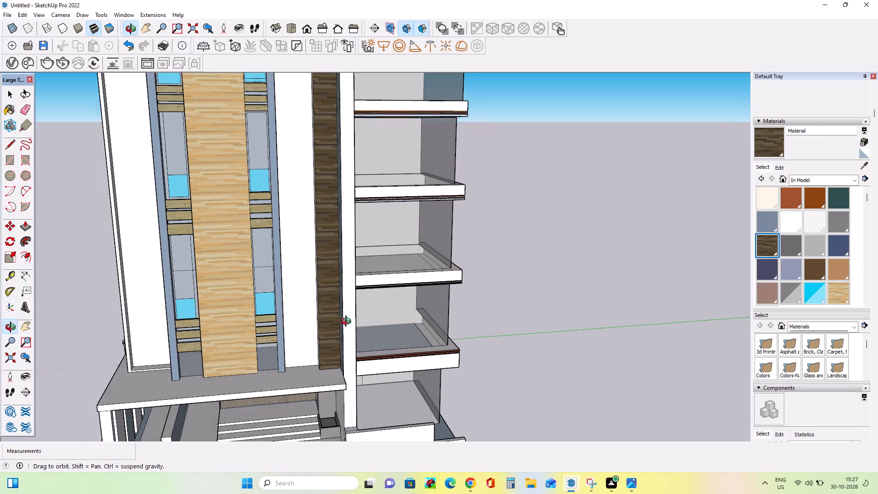
{"action": "middle_click_drag", "start_coordinate": [348, 322], "coordinate": [358, 343]}
{"action": "scroll", "coordinate": [357, 342], "scroll_direction": "down", "scroll_amount": 4}
{"action": "left_click", "coordinate": [862, 140]}
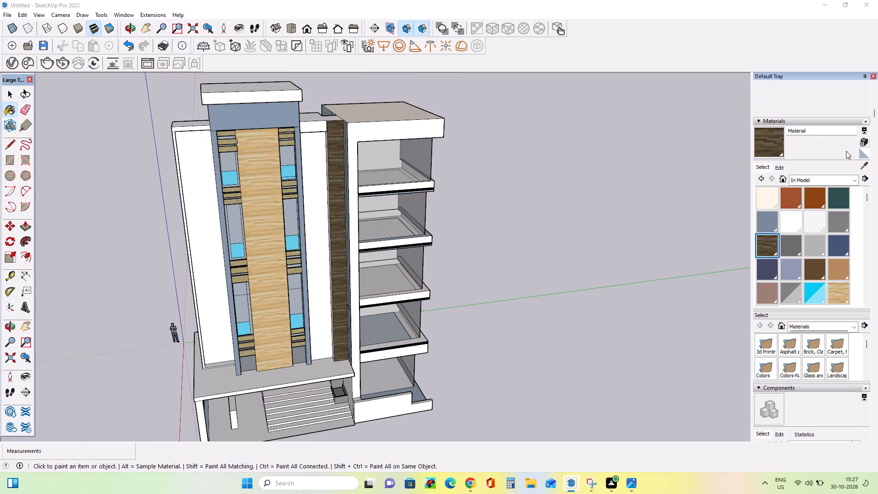
{"action": "left_click", "coordinate": [415, 225]}
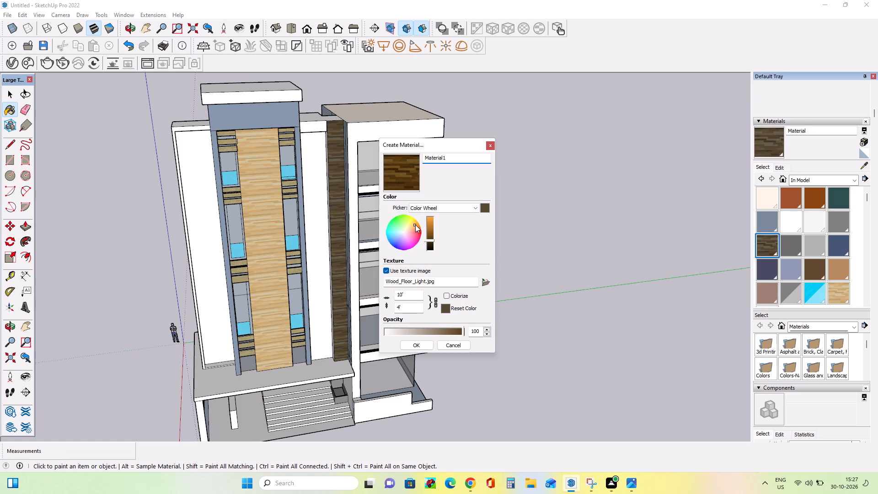
{"action": "left_click", "coordinate": [418, 346]}
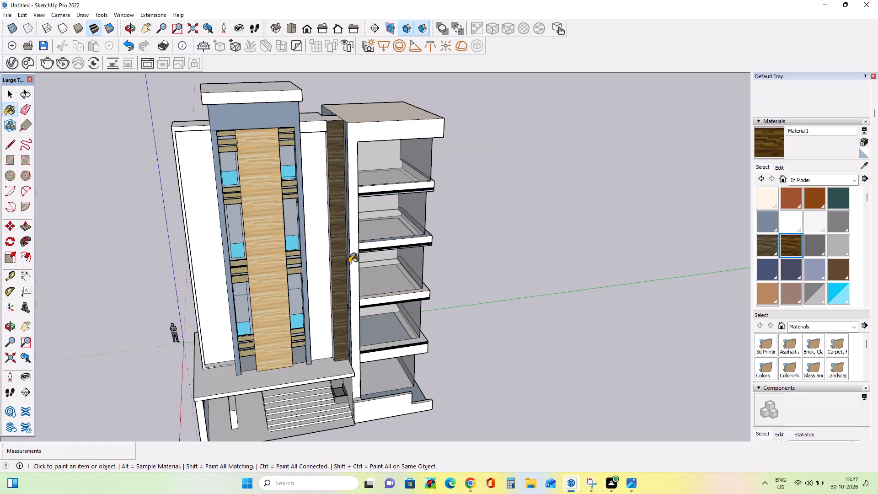
{"action": "left_click", "coordinate": [346, 259]}
{"action": "left_click", "coordinate": [340, 261]}
{"action": "scroll", "coordinate": [331, 270], "scroll_direction": "up", "scroll_amount": 5}
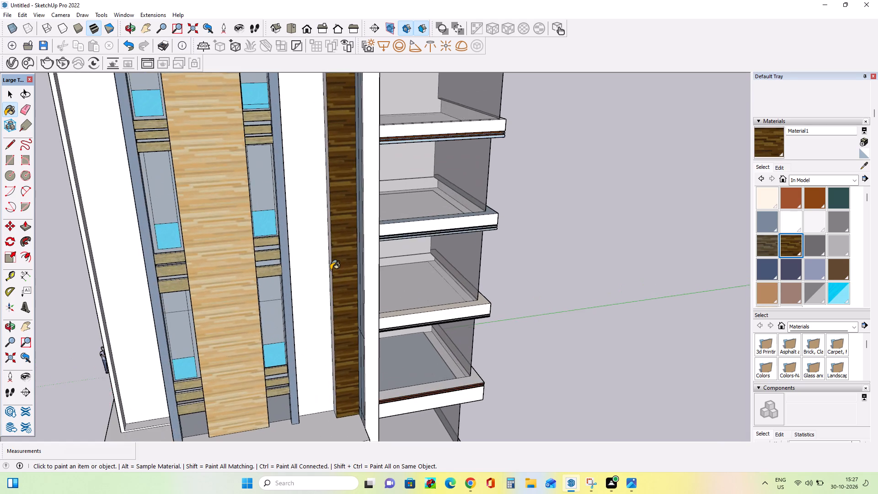
{"action": "middle_click_drag", "start_coordinate": [331, 270], "coordinate": [423, 276]}
{"action": "left_click", "coordinate": [354, 291]}
Examine the facade and roof around the dark wood column from the front and from above.
{"action": "scroll", "coordinate": [358, 308], "scroll_direction": "down", "scroll_amount": 7}
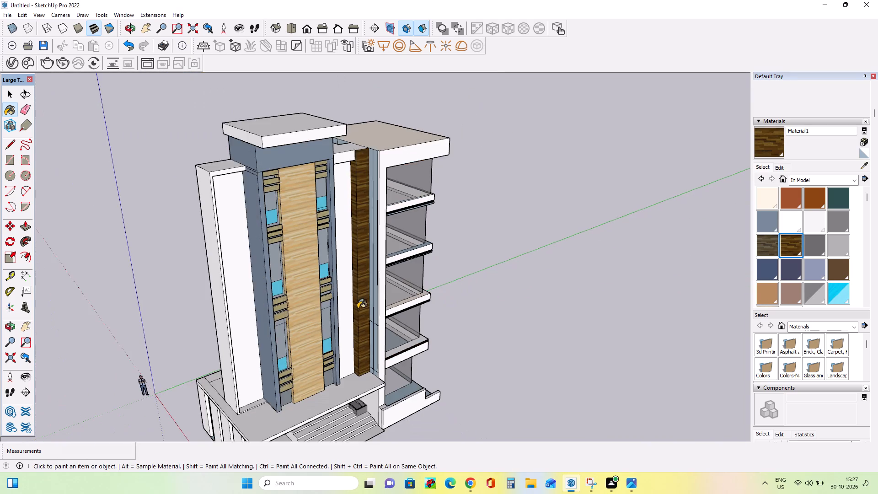
{"action": "middle_click_drag", "start_coordinate": [425, 276], "coordinate": [301, 233]}
{"action": "scroll", "coordinate": [349, 177], "scroll_direction": "up", "scroll_amount": 3}
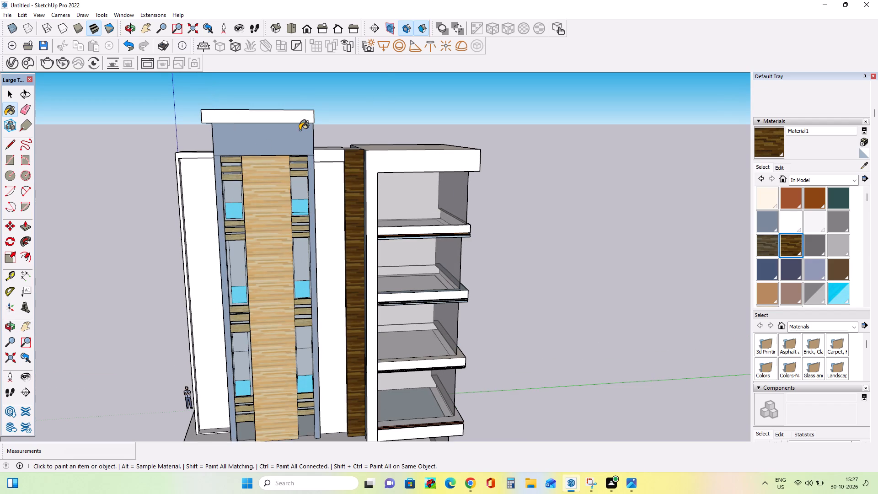
{"action": "scroll", "coordinate": [300, 130], "scroll_direction": "down", "scroll_amount": 5}
{"action": "middle_click_drag", "start_coordinate": [397, 246], "coordinate": [406, 264]}
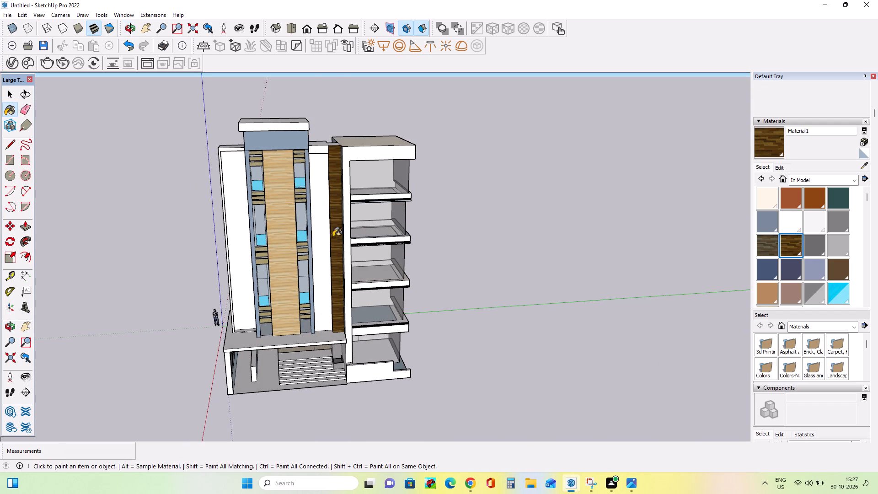
{"action": "scroll", "coordinate": [294, 207], "scroll_direction": "up", "scroll_amount": 3}
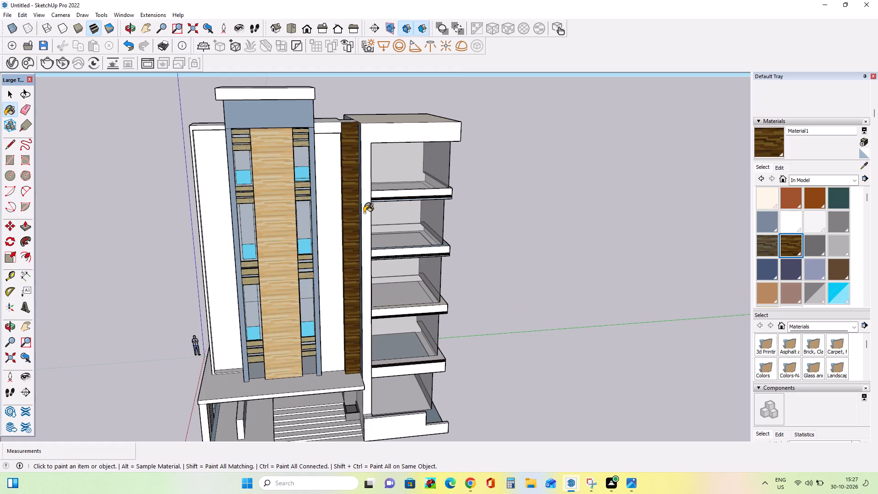
{"action": "middle_click_drag", "start_coordinate": [364, 213], "coordinate": [334, 267]}
{"action": "scroll", "coordinate": [348, 137], "scroll_direction": "up", "scroll_amount": 2}
{"action": "middle_click_drag", "start_coordinate": [348, 137], "coordinate": [348, 165]}
{"action": "middle_click_drag", "start_coordinate": [398, 148], "coordinate": [399, 161]}
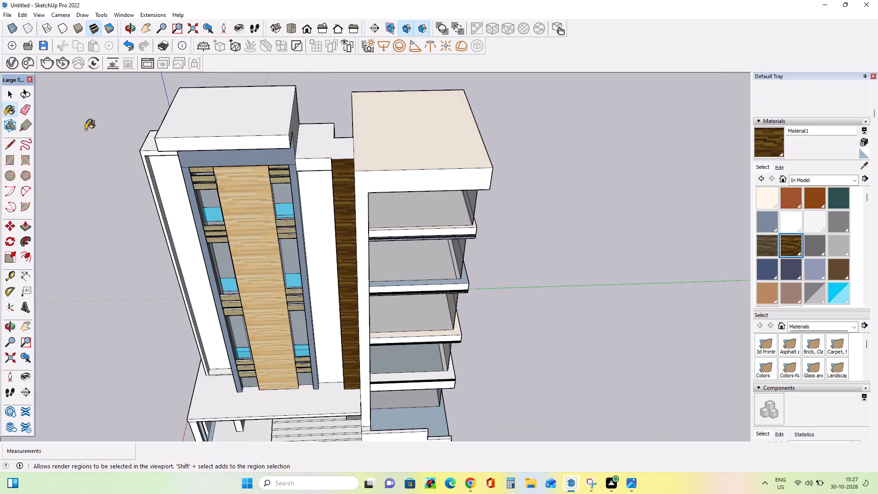
Push/Pull the roof face of the block above the balconies upward by about 6' 9 1/8".
{"action": "left_click", "coordinate": [25, 224]}
{"action": "left_click_drag", "start_coordinate": [403, 156], "coordinate": [398, 111]}
Draw a full-width rectangle across the upper part of the white front face above the balconies, reaching its top edge.
{"action": "scroll", "coordinate": [358, 214], "scroll_direction": "down", "scroll_amount": 5}
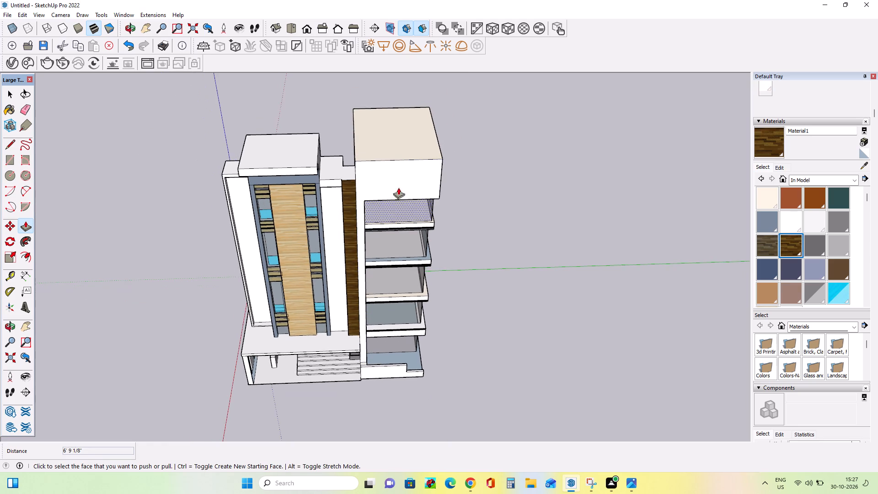
{"action": "middle_click_drag", "start_coordinate": [401, 176], "coordinate": [403, 100]}
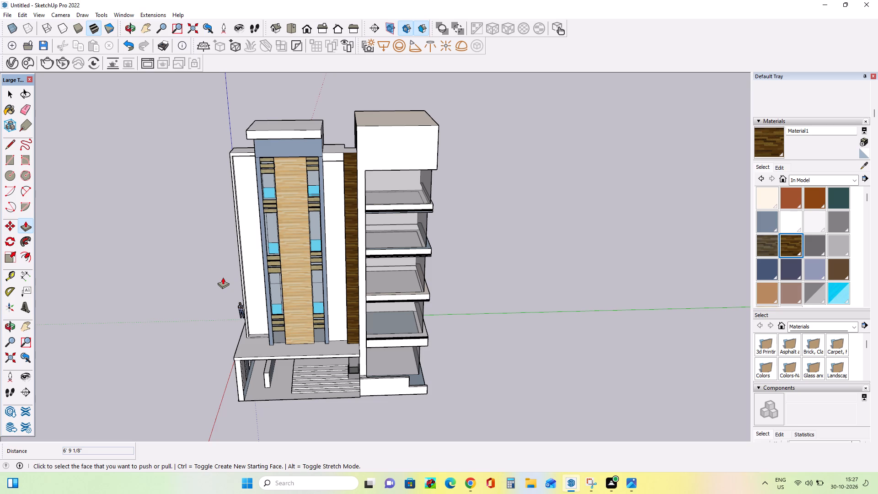
{"action": "middle_click_drag", "start_coordinate": [485, 323], "coordinate": [491, 344]}
{"action": "scroll", "coordinate": [476, 339], "scroll_direction": "down", "scroll_amount": 1}
{"action": "scroll", "coordinate": [423, 175], "scroll_direction": "up", "scroll_amount": 4}
{"action": "middle_click_drag", "start_coordinate": [423, 177], "coordinate": [426, 182]}
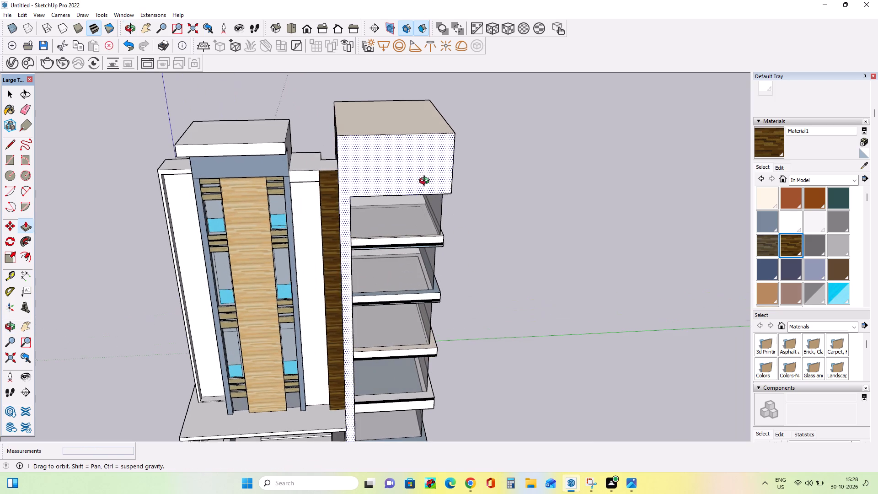
{"action": "middle_click_drag", "start_coordinate": [426, 182], "coordinate": [427, 183]}
{"action": "scroll", "coordinate": [353, 185], "scroll_direction": "up", "scroll_amount": 3}
{"action": "middle_click", "coordinate": [343, 180]}
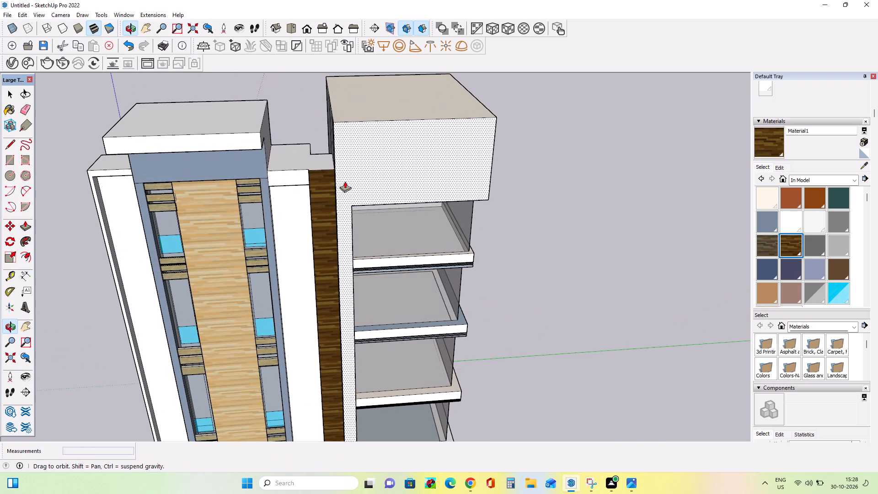
{"action": "middle_click_drag", "start_coordinate": [342, 211], "coordinate": [351, 220]}
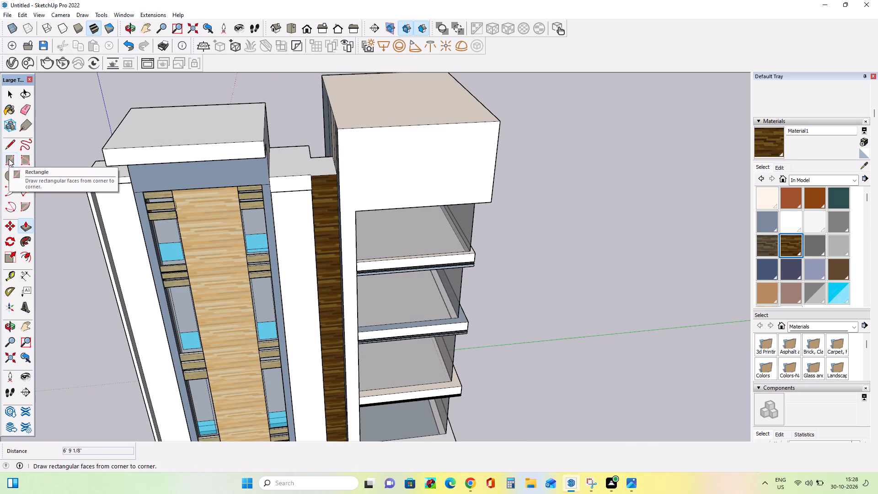
{"action": "left_click", "coordinate": [9, 159]}
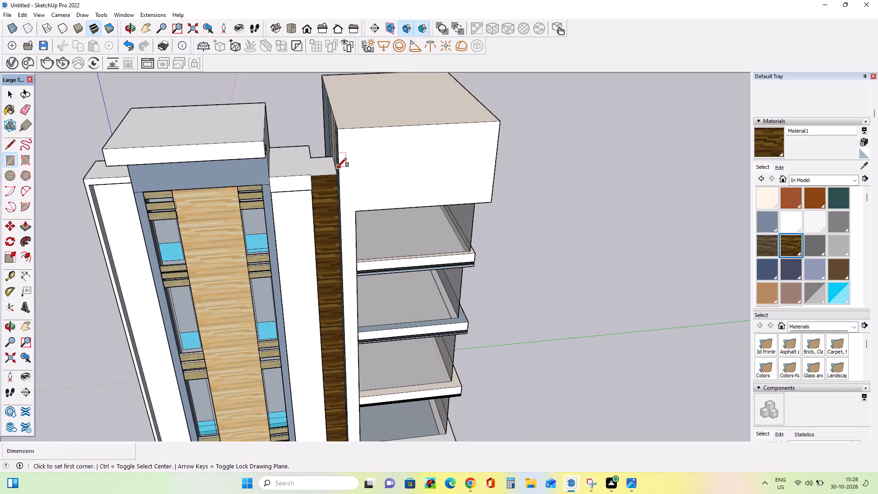
{"action": "left_click", "coordinate": [340, 167]}
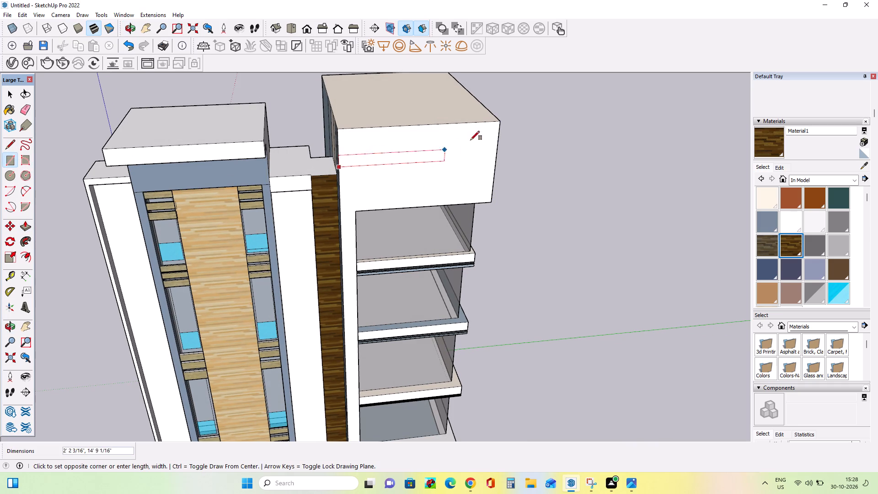
{"action": "left_click", "coordinate": [500, 124]}
Push the upper band of the balcony block's front face back behind the lower band in stages, finishing with about 1' 3 13/16".
{"action": "middle_click_drag", "start_coordinate": [490, 199], "coordinate": [511, 205]}
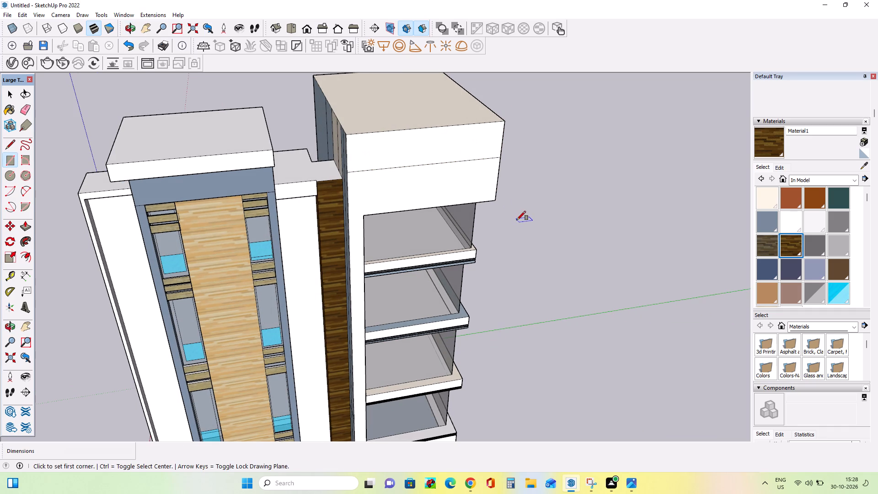
{"action": "middle_click_drag", "start_coordinate": [506, 233], "coordinate": [502, 254]}
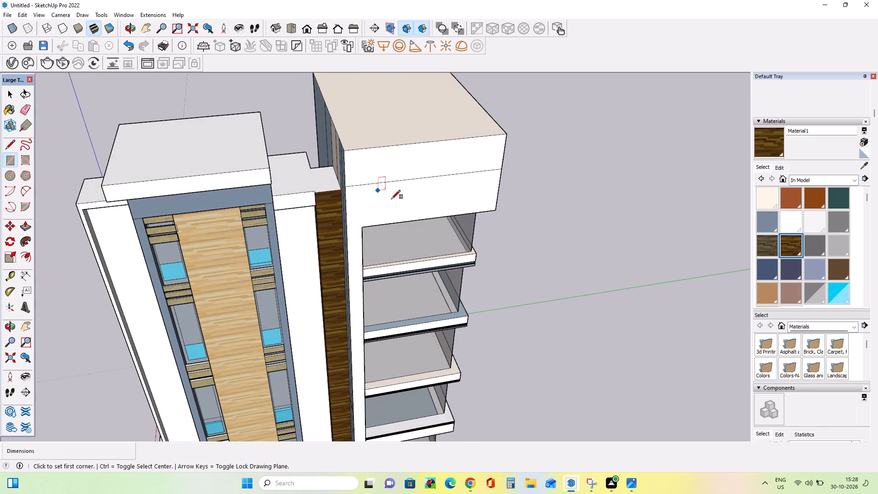
{"action": "middle_click", "coordinate": [393, 195]}
{"action": "scroll", "coordinate": [305, 197], "scroll_direction": "up", "scroll_amount": 3}
{"action": "middle_click_drag", "start_coordinate": [339, 204], "coordinate": [363, 205]}
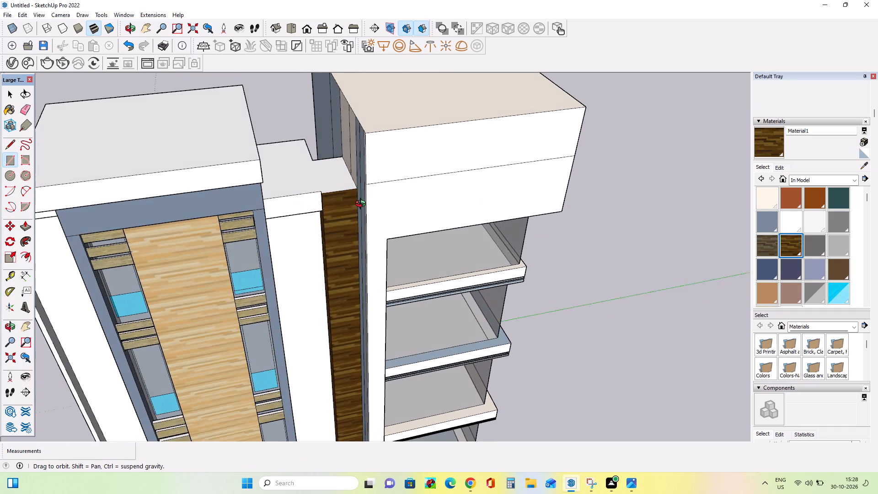
{"action": "middle_click_drag", "start_coordinate": [363, 205], "coordinate": [383, 201]}
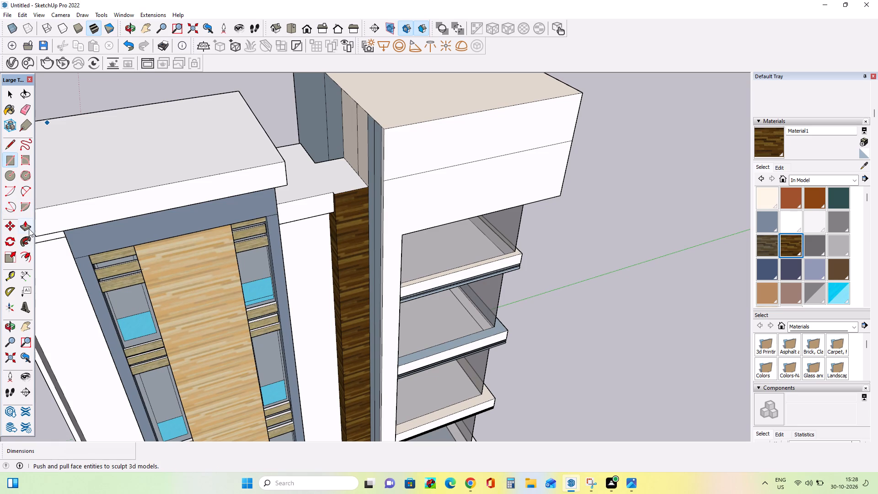
{"action": "left_click", "coordinate": [28, 227]}
{"action": "left_click_drag", "start_coordinate": [394, 171], "coordinate": [384, 170]}
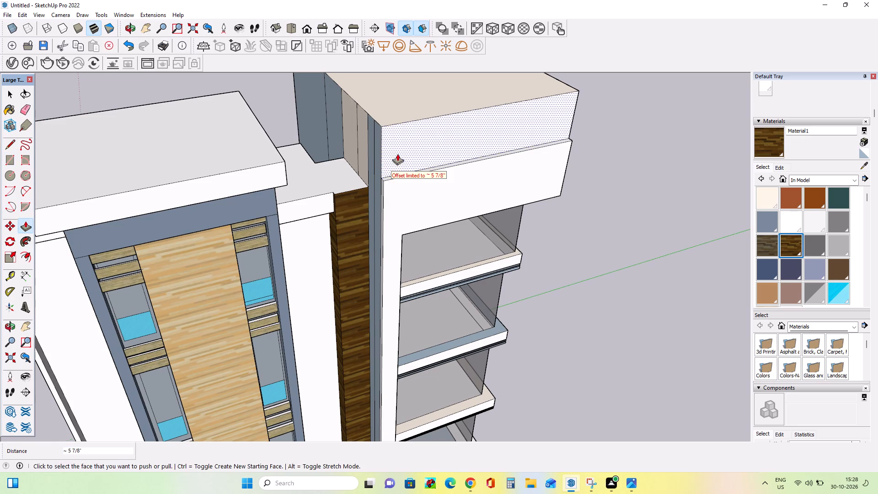
{"action": "left_click_drag", "start_coordinate": [396, 155], "coordinate": [384, 152]}
{"action": "left_click_drag", "start_coordinate": [381, 153], "coordinate": [373, 152]}
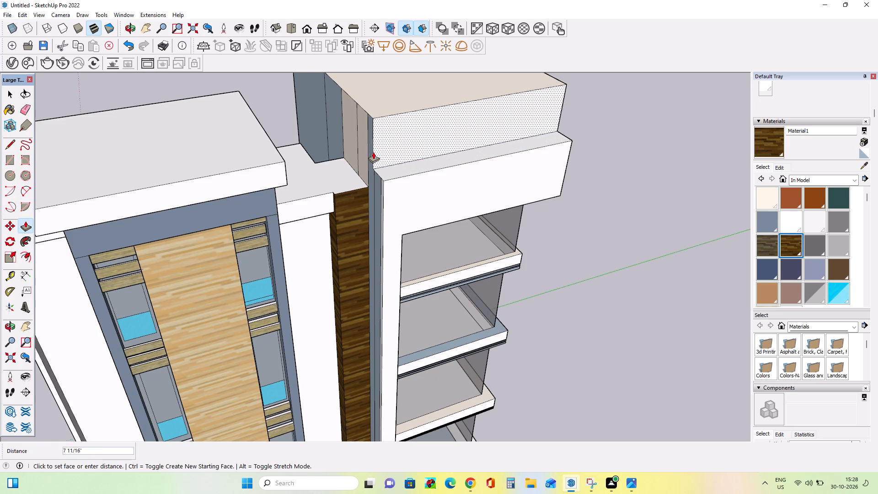
{"action": "left_click_drag", "start_coordinate": [373, 152], "coordinate": [370, 150]}
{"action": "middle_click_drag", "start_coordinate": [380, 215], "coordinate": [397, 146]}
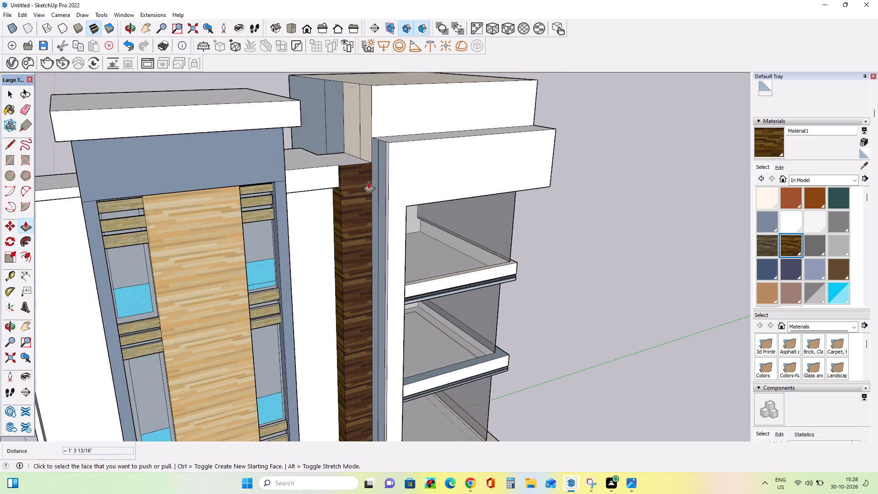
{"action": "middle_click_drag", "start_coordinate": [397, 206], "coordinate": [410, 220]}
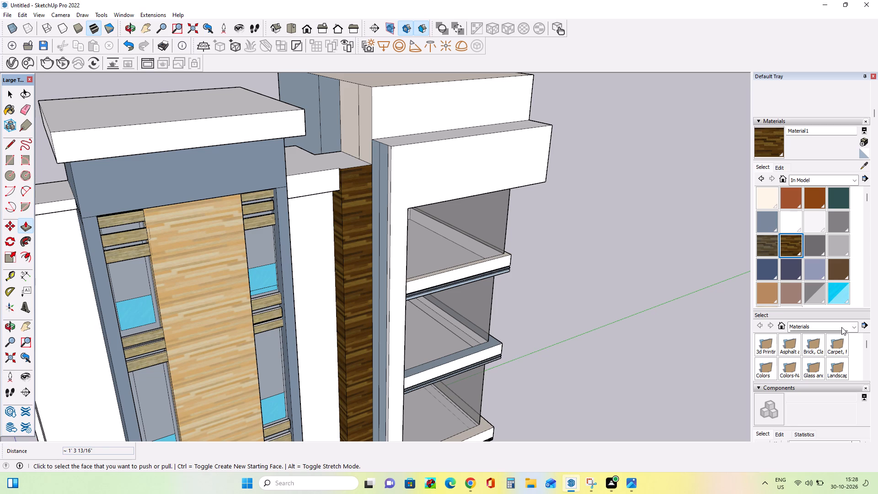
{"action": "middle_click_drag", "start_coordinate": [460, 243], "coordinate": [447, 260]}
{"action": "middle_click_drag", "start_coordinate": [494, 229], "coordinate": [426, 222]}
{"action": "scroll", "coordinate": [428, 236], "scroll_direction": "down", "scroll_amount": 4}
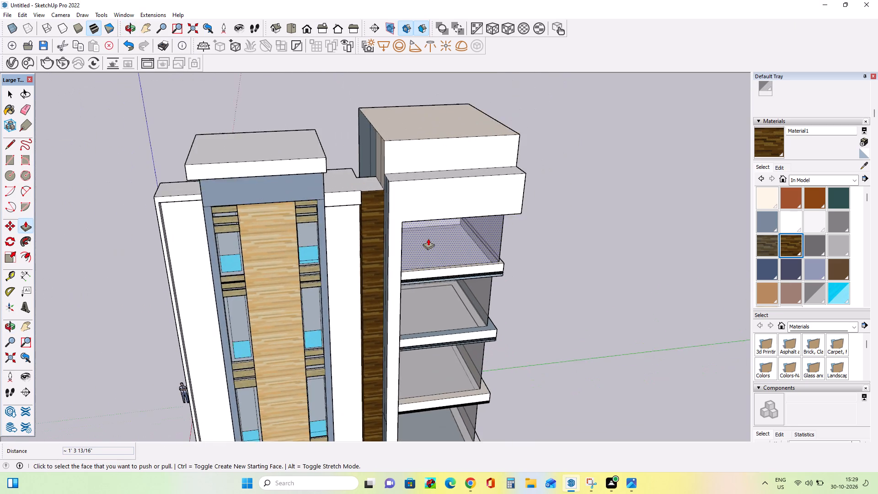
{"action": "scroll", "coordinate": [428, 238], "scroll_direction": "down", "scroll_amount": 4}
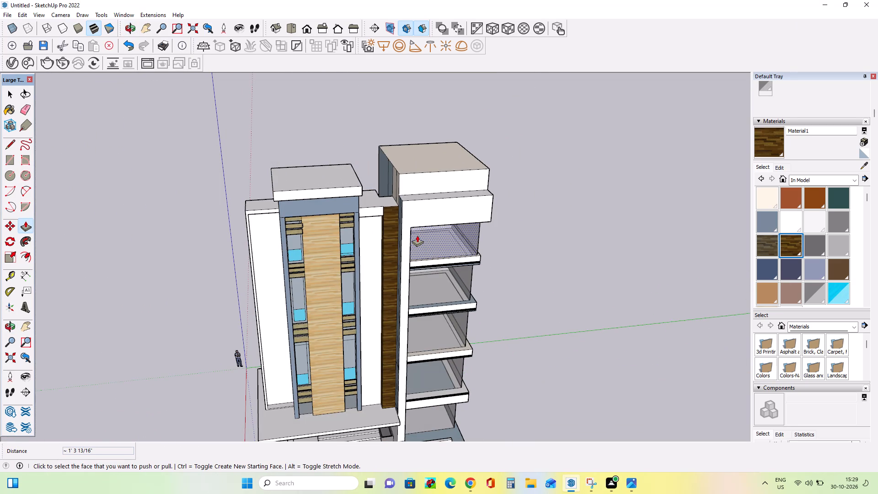
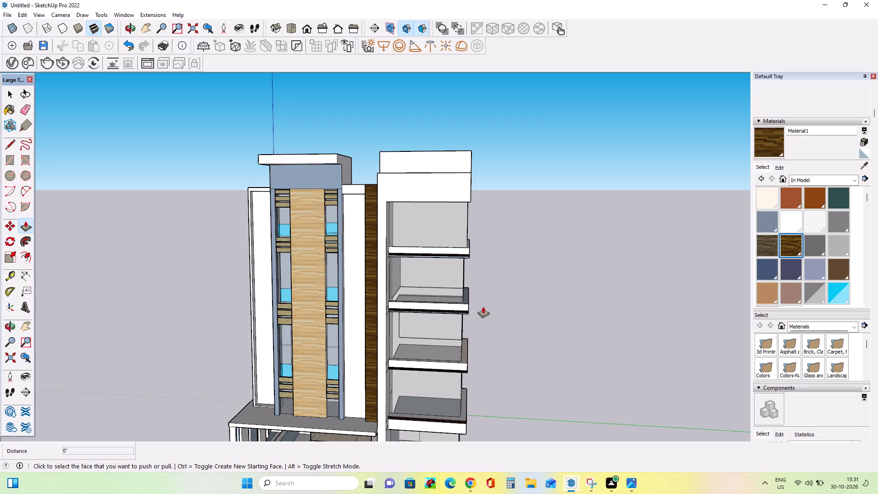
Examine the facade, balcony block and roof blocks from the front, above and below.
{"action": "middle_click_drag", "start_coordinate": [425, 328], "coordinate": [436, 330]}
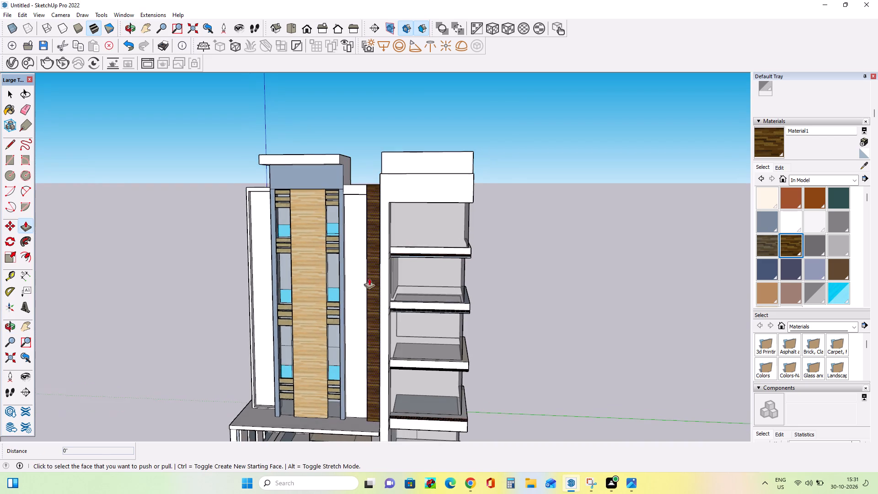
{"action": "scroll", "coordinate": [347, 254], "scroll_direction": "up", "scroll_amount": 2}
{"action": "middle_click_drag", "start_coordinate": [350, 258], "coordinate": [385, 304]}
{"action": "scroll", "coordinate": [385, 304], "scroll_direction": "down", "scroll_amount": 6}
{"action": "middle_click_drag", "start_coordinate": [388, 304], "coordinate": [401, 277]}
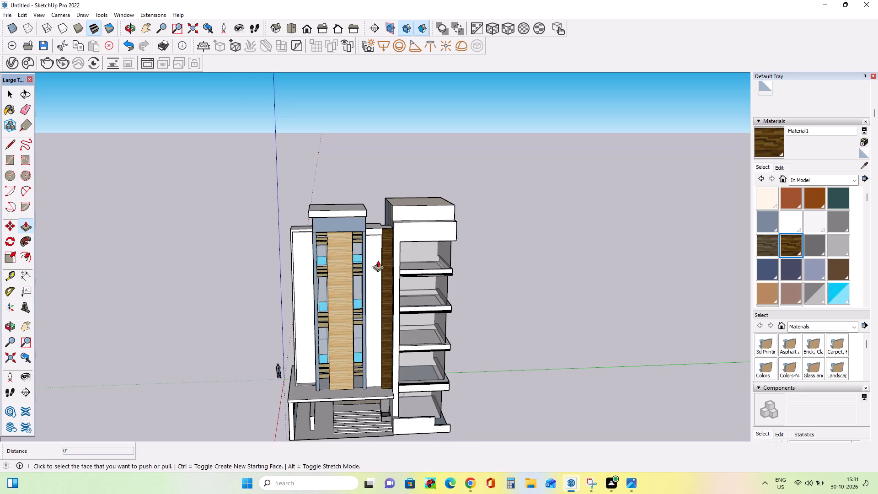
{"action": "scroll", "coordinate": [362, 249], "scroll_direction": "up", "scroll_amount": 6}
{"action": "middle_click_drag", "start_coordinate": [391, 271], "coordinate": [380, 306]}
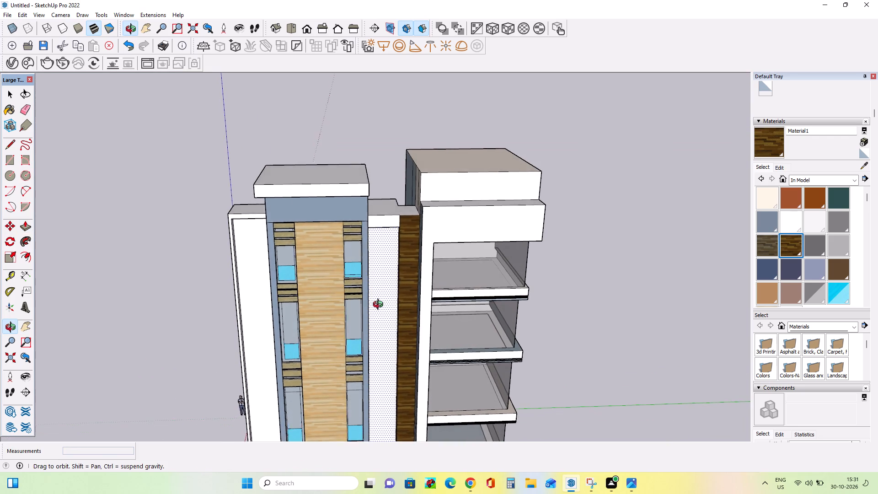
{"action": "middle_click_drag", "start_coordinate": [380, 306], "coordinate": [376, 317]}
{"action": "scroll", "coordinate": [323, 313], "scroll_direction": "down", "scroll_amount": 5}
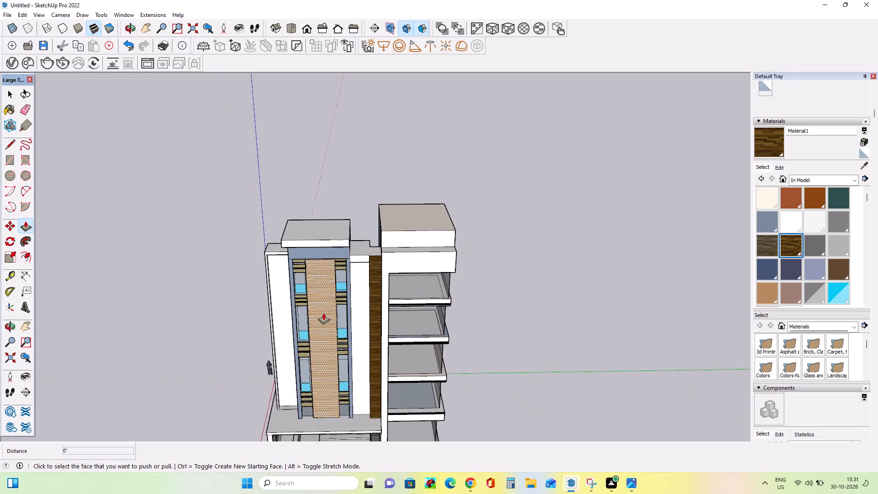
{"action": "middle_click_drag", "start_coordinate": [341, 309], "coordinate": [362, 263]}
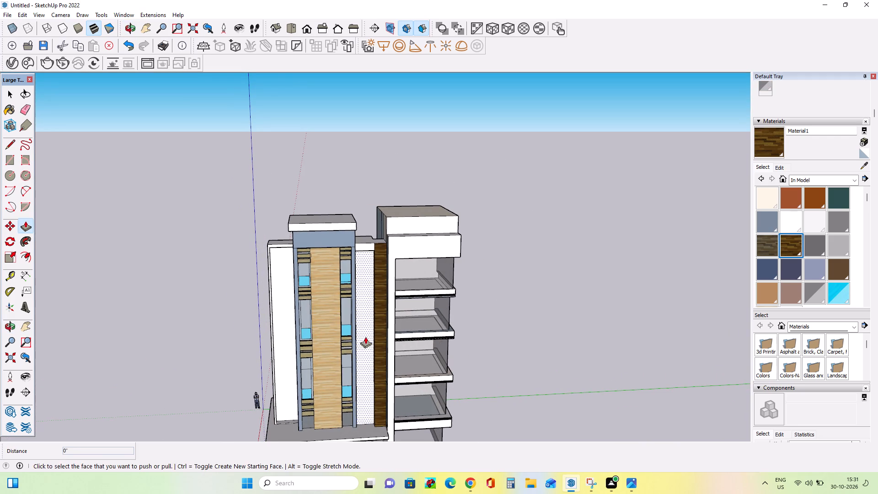
{"action": "middle_click_drag", "start_coordinate": [365, 337], "coordinate": [406, 253]}
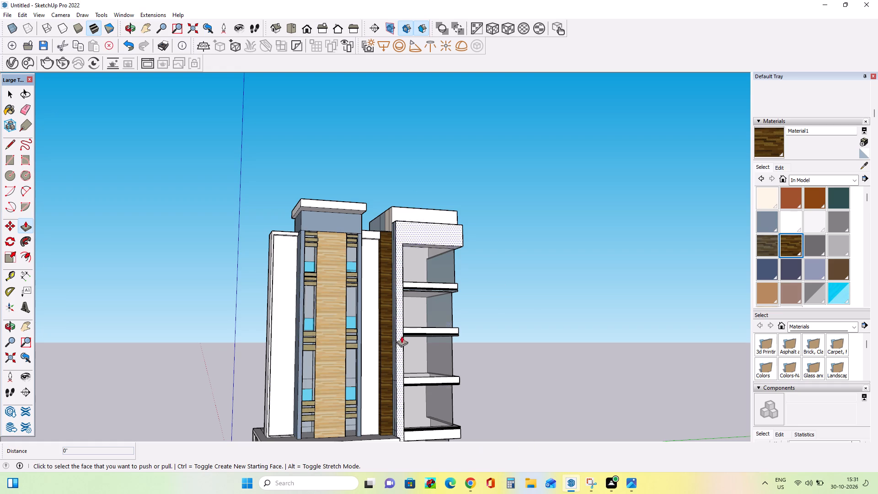
{"action": "middle_click_drag", "start_coordinate": [367, 363], "coordinate": [373, 411]}
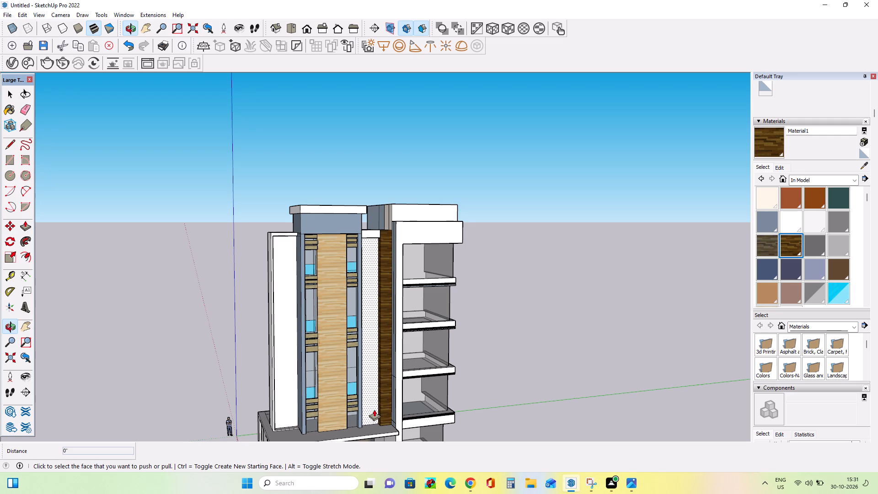
{"action": "middle_click_drag", "start_coordinate": [391, 399], "coordinate": [380, 414]}
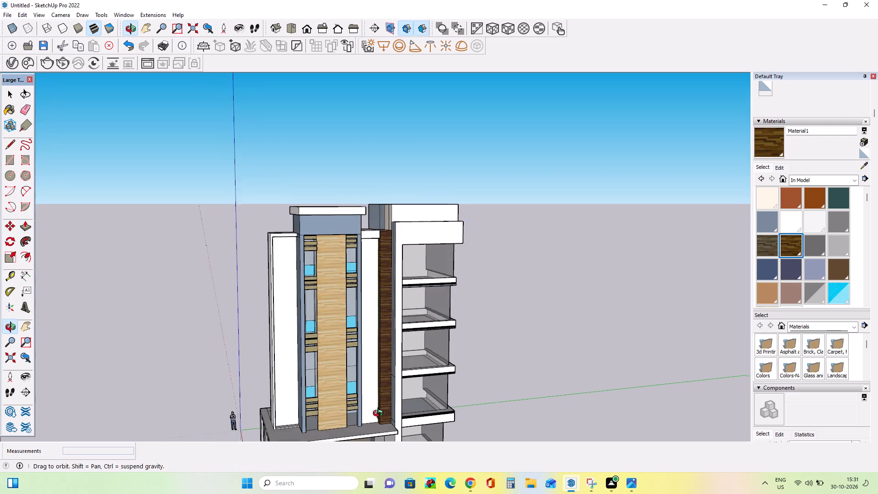
{"action": "middle_click_drag", "start_coordinate": [380, 414], "coordinate": [375, 423]}
Push/Pull the roof face of the block above the balconies upward by about 2' 11 1/4".
{"action": "scroll", "coordinate": [401, 212], "scroll_direction": "up", "scroll_amount": 5}
{"action": "middle_click_drag", "start_coordinate": [406, 226], "coordinate": [408, 274]}
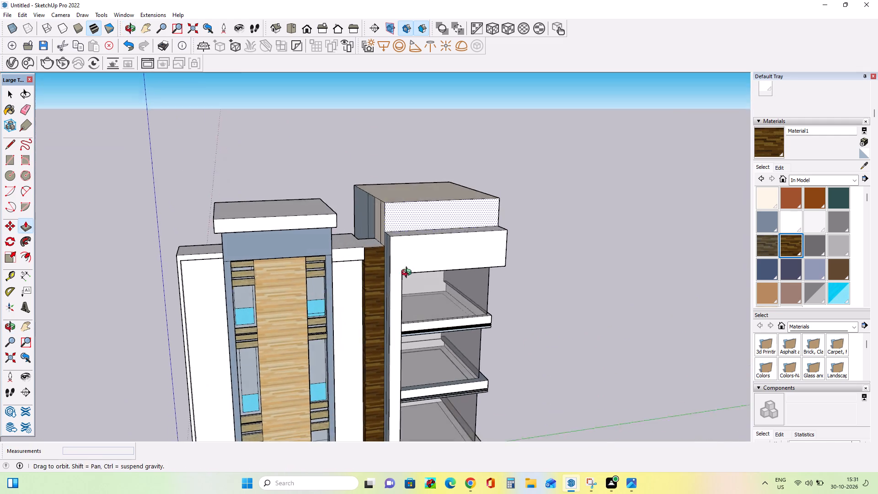
{"action": "middle_click_drag", "start_coordinate": [408, 274], "coordinate": [408, 296]}
{"action": "left_click_drag", "start_coordinate": [391, 187], "coordinate": [390, 169]}
Erase the vertical dividing lines on the side face of the roof block above the balconies.
{"action": "middle_click_drag", "start_coordinate": [363, 231], "coordinate": [367, 231]}
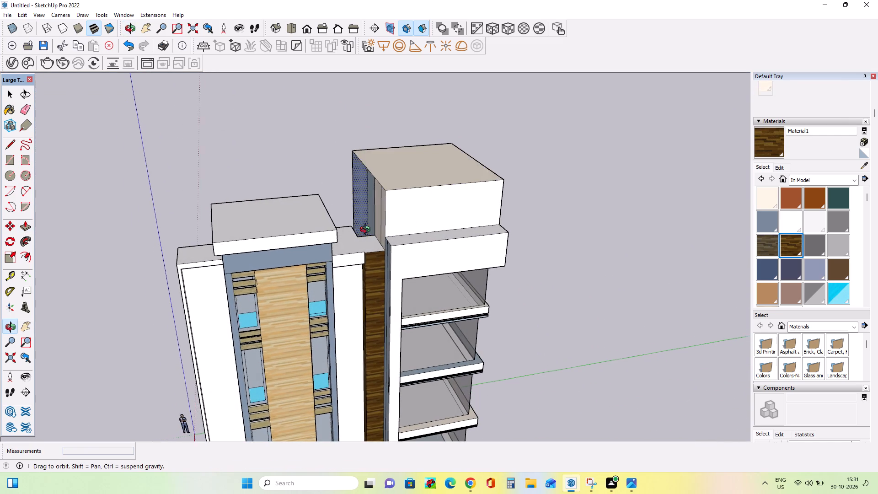
{"action": "middle_click_drag", "start_coordinate": [367, 231], "coordinate": [476, 216]}
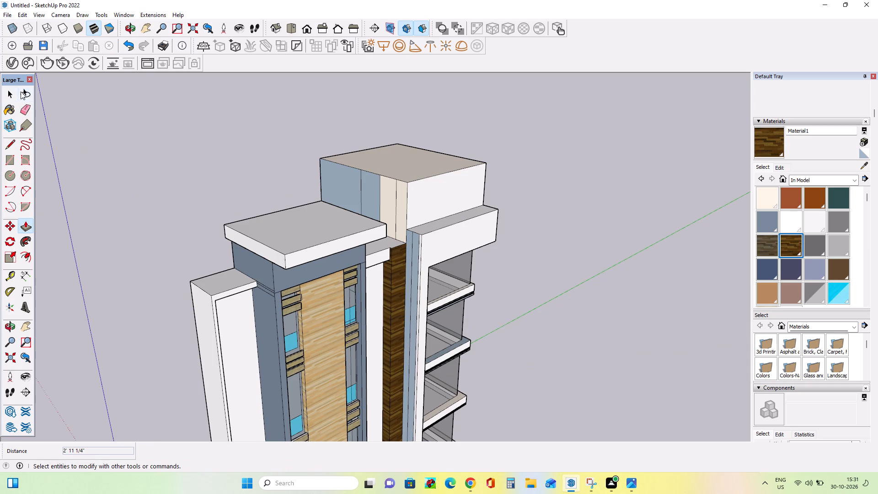
{"action": "left_click", "coordinate": [27, 103]}
{"action": "left_click_drag", "start_coordinate": [356, 181], "coordinate": [402, 191]}
{"action": "middle_click_drag", "start_coordinate": [380, 215], "coordinate": [283, 195]}
Paint the front and side faces of the roof block above the balconies with the dark wood Material1.
{"action": "middle_click_drag", "start_coordinate": [389, 283], "coordinate": [387, 281]}
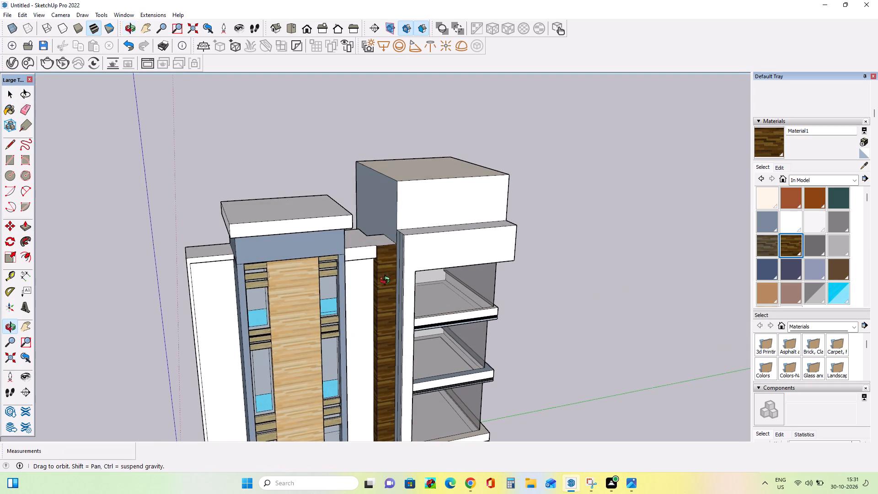
{"action": "middle_click_drag", "start_coordinate": [387, 281], "coordinate": [385, 274]}
{"action": "middle_click_drag", "start_coordinate": [386, 274], "coordinate": [388, 281]}
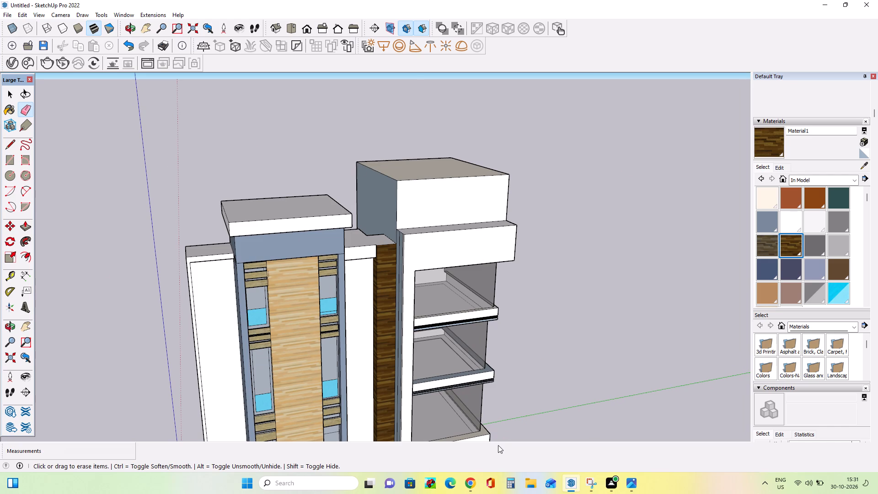
{"action": "left_click", "coordinate": [782, 246]}
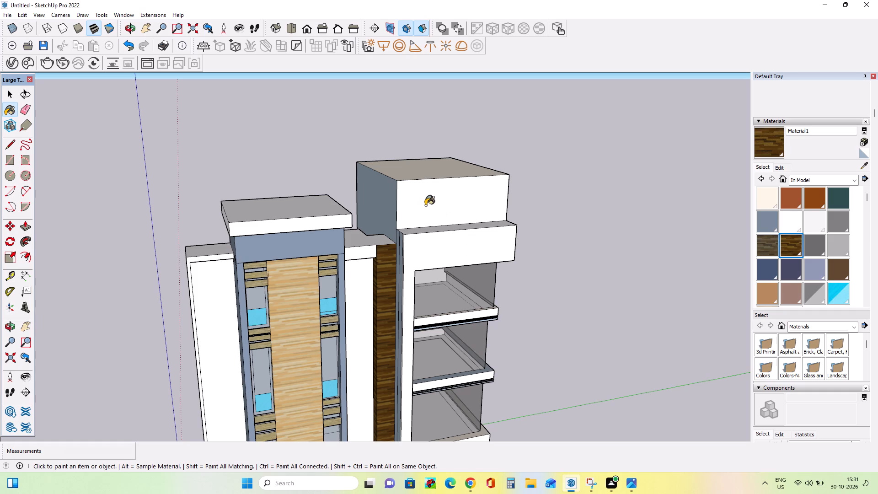
{"action": "left_click", "coordinate": [425, 205]}
{"action": "left_click", "coordinate": [392, 195]}
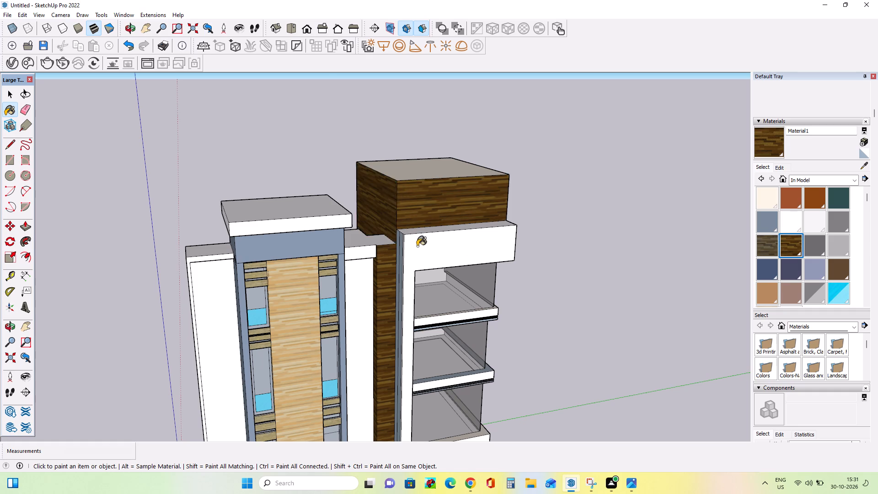
Paint the front and side edges of the white roof slab above the light wood column with 0042_Sienna.
{"action": "middle_click_drag", "start_coordinate": [417, 246], "coordinate": [374, 253]}
{"action": "scroll", "coordinate": [374, 253], "scroll_direction": "up", "scroll_amount": 1}
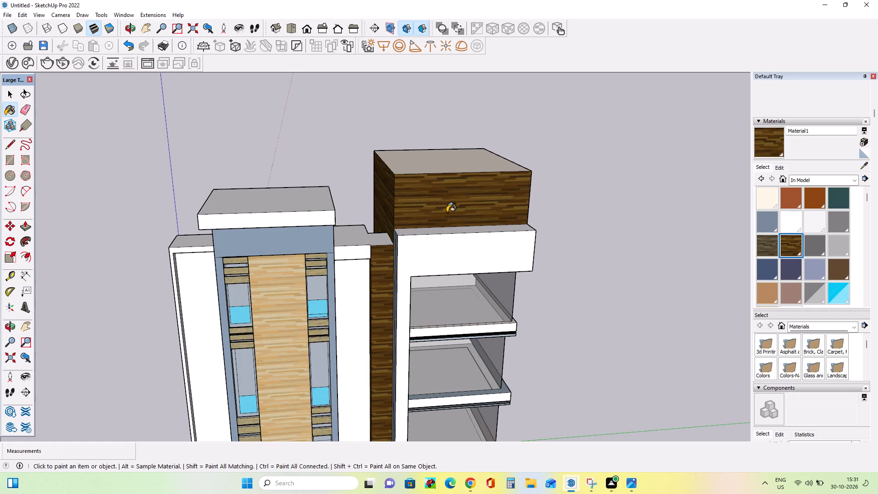
{"action": "middle_click_drag", "start_coordinate": [383, 239], "coordinate": [398, 258]}
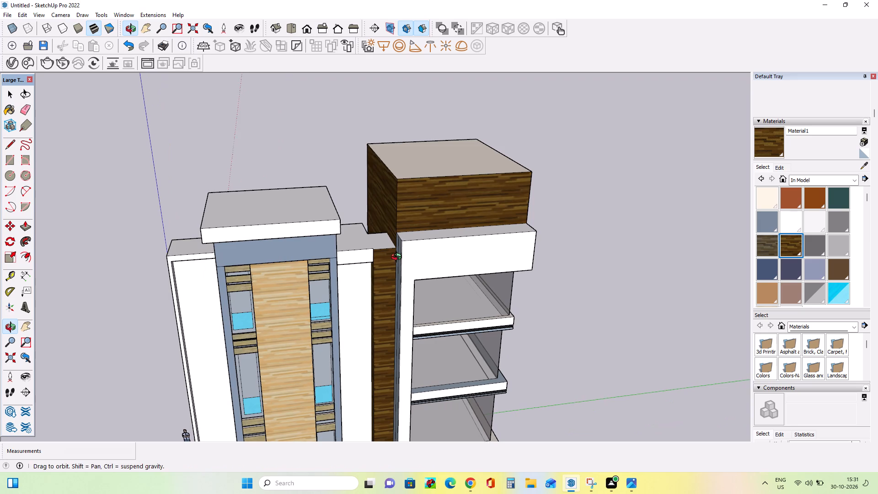
{"action": "middle_click_drag", "start_coordinate": [398, 258], "coordinate": [398, 257]}
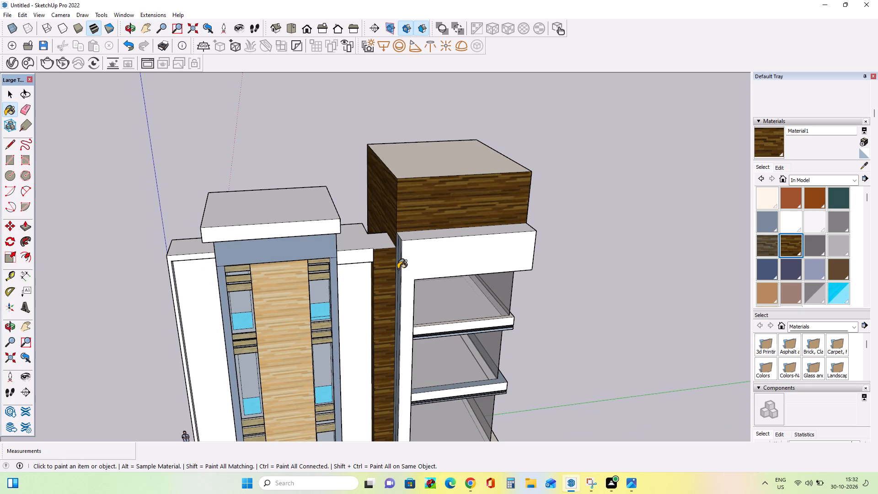
{"action": "middle_click_drag", "start_coordinate": [389, 241], "coordinate": [381, 256]}
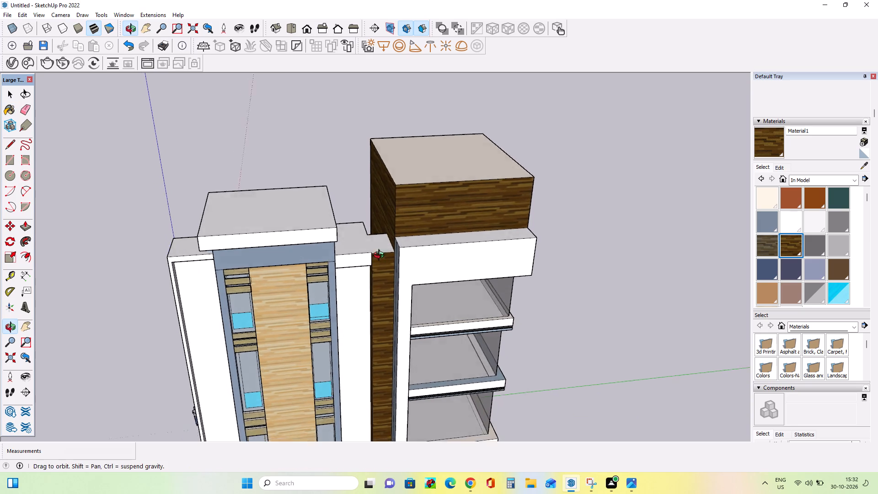
{"action": "middle_click_drag", "start_coordinate": [381, 256], "coordinate": [386, 162]}
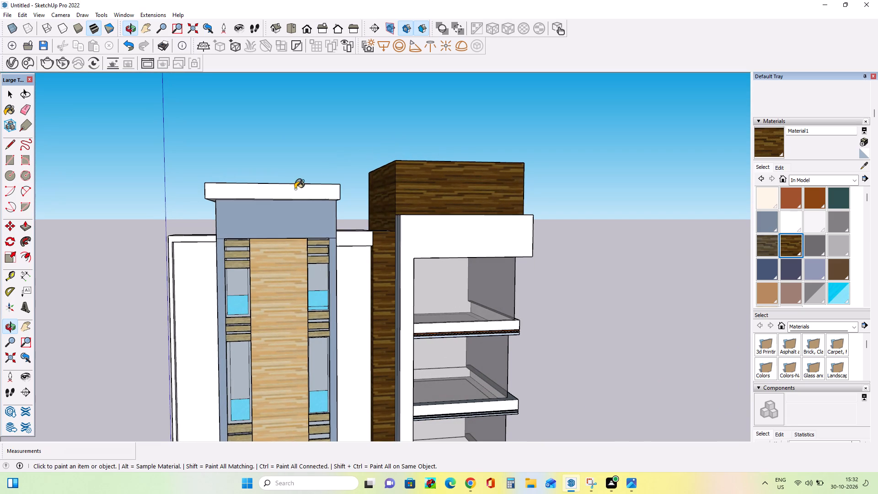
{"action": "middle_click_drag", "start_coordinate": [286, 206], "coordinate": [319, 208]}
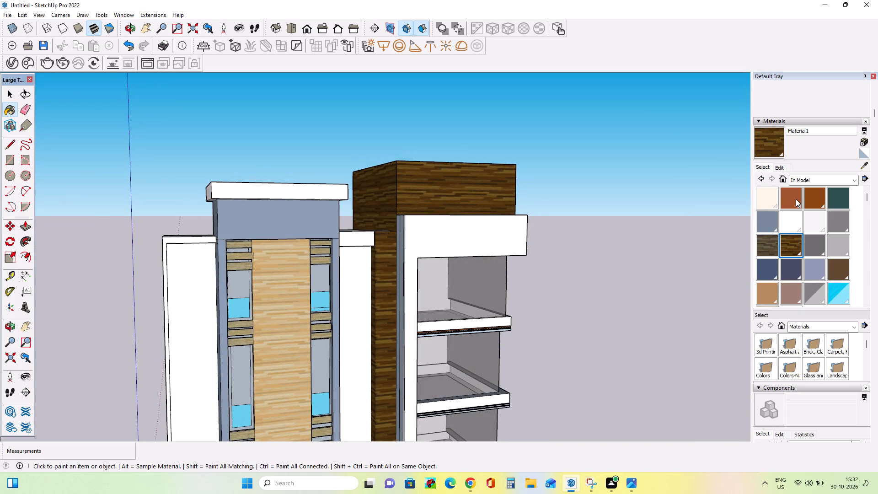
{"action": "scroll", "coordinate": [816, 242], "scroll_direction": "down", "scroll_amount": 3}
{"action": "scroll", "coordinate": [816, 242], "scroll_direction": "up", "scroll_amount": 1}
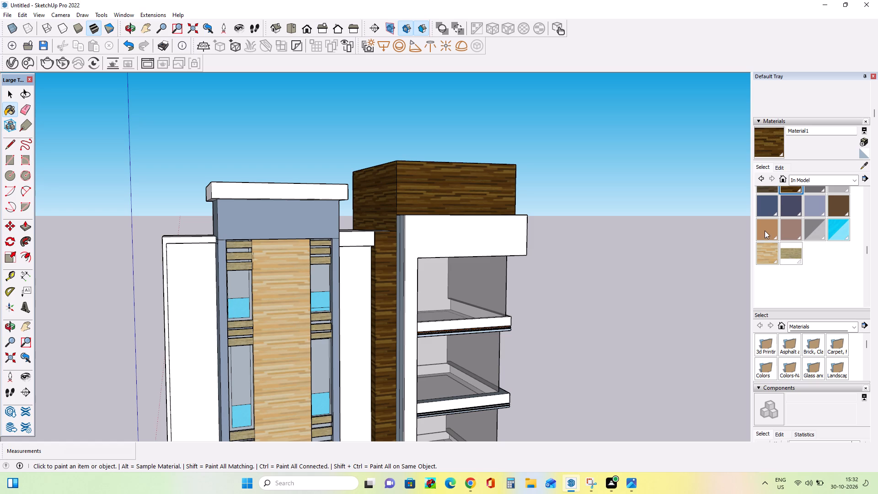
{"action": "scroll", "coordinate": [780, 245], "scroll_direction": "up", "scroll_amount": 3}
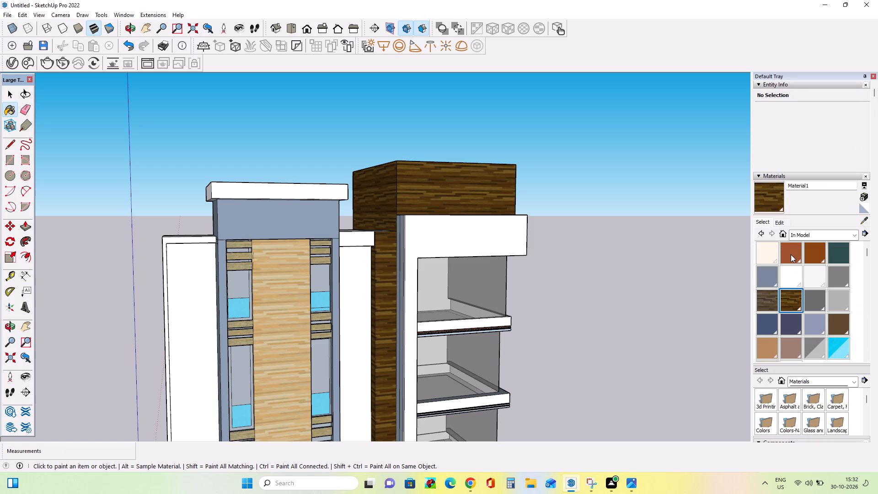
{"action": "left_click", "coordinate": [791, 254]}
{"action": "left_click", "coordinate": [262, 189]}
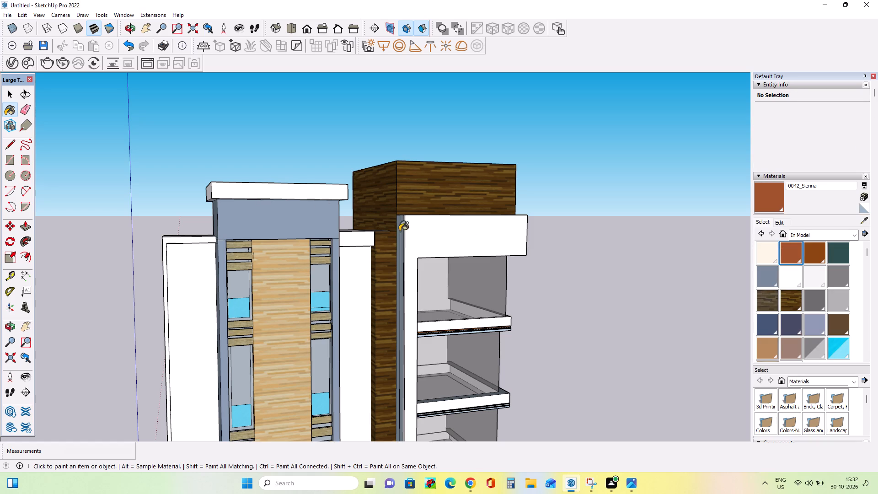
{"action": "middle_click_drag", "start_coordinate": [402, 232], "coordinate": [507, 237]}
{"action": "left_click", "coordinate": [246, 186]}
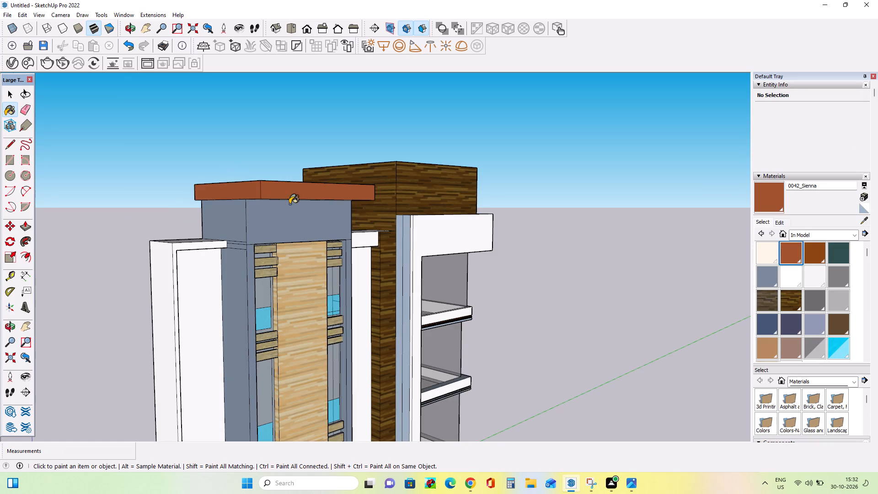
Examine the painted roof slab, wood roof block and whole facade from the front at different distances.
{"action": "middle_click_drag", "start_coordinate": [324, 220], "coordinate": [241, 233]}
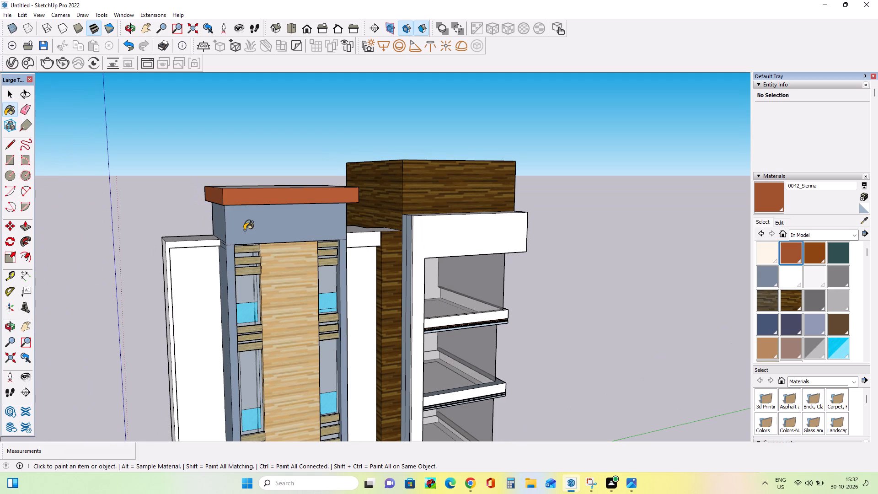
{"action": "middle_click_drag", "start_coordinate": [299, 183], "coordinate": [314, 171]}
{"action": "scroll", "coordinate": [314, 170], "scroll_direction": "down", "scroll_amount": 6}
{"action": "middle_click_drag", "start_coordinate": [434, 352], "coordinate": [413, 360]}
{"action": "scroll", "coordinate": [306, 367], "scroll_direction": "up", "scroll_amount": 1}
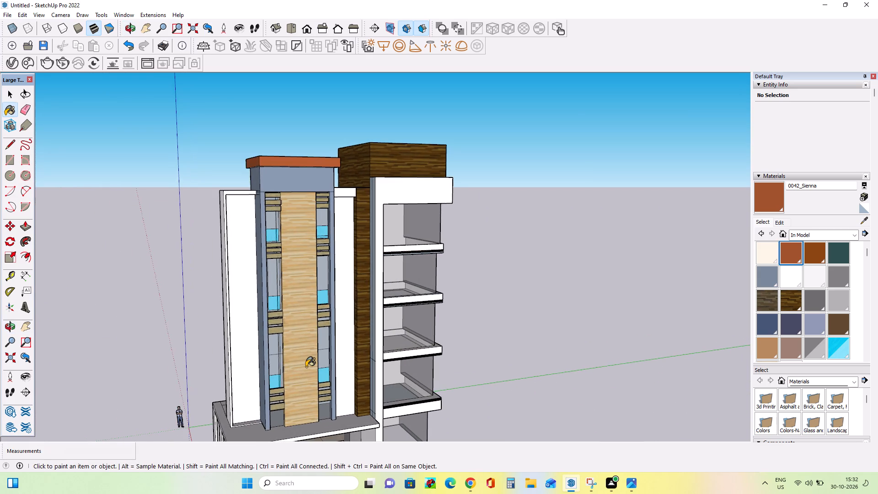
{"action": "middle_click_drag", "start_coordinate": [306, 367], "coordinate": [292, 363]}
{"action": "middle_click_drag", "start_coordinate": [295, 360], "coordinate": [278, 360]}
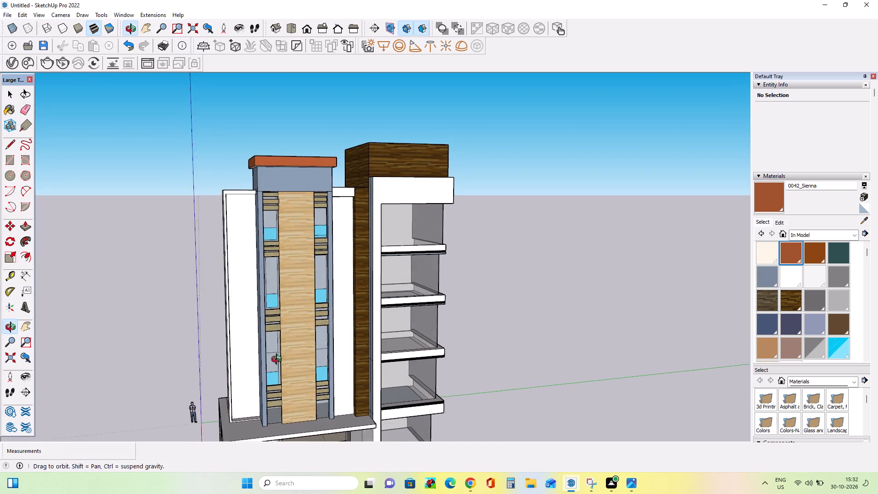
{"action": "middle_click_drag", "start_coordinate": [278, 360], "coordinate": [273, 360]}
{"action": "scroll", "coordinate": [244, 331], "scroll_direction": "down", "scroll_amount": 2}
{"action": "middle_click_drag", "start_coordinate": [244, 331], "coordinate": [247, 337]}
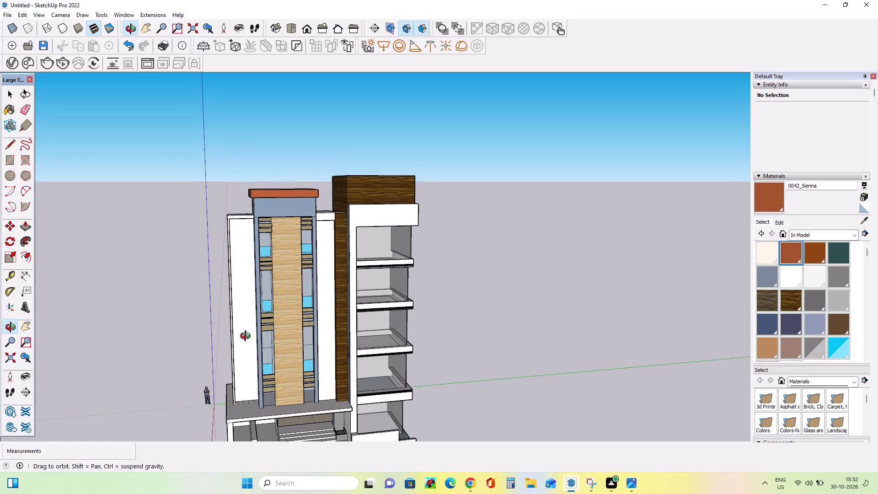
{"action": "middle_click_drag", "start_coordinate": [247, 337], "coordinate": [250, 343]}
{"action": "scroll", "coordinate": [247, 339], "scroll_direction": "down", "scroll_amount": 7}
Paint the inner and outer ceiling faces beneath the entrance canopy with Wood Bamboo from the Wood materials.
{"action": "scroll", "coordinate": [282, 398], "scroll_direction": "up", "scroll_amount": 2}
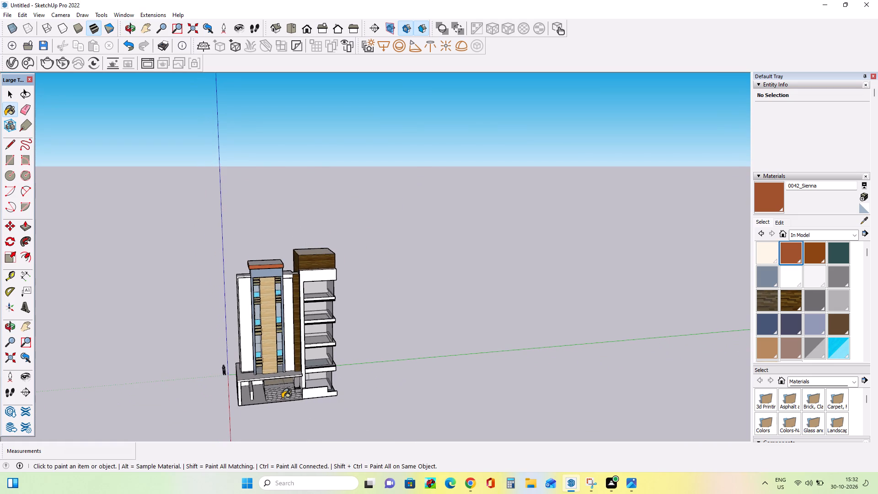
{"action": "scroll", "coordinate": [282, 398], "scroll_direction": "up", "scroll_amount": 5}
{"action": "middle_click_drag", "start_coordinate": [282, 398], "coordinate": [311, 361]}
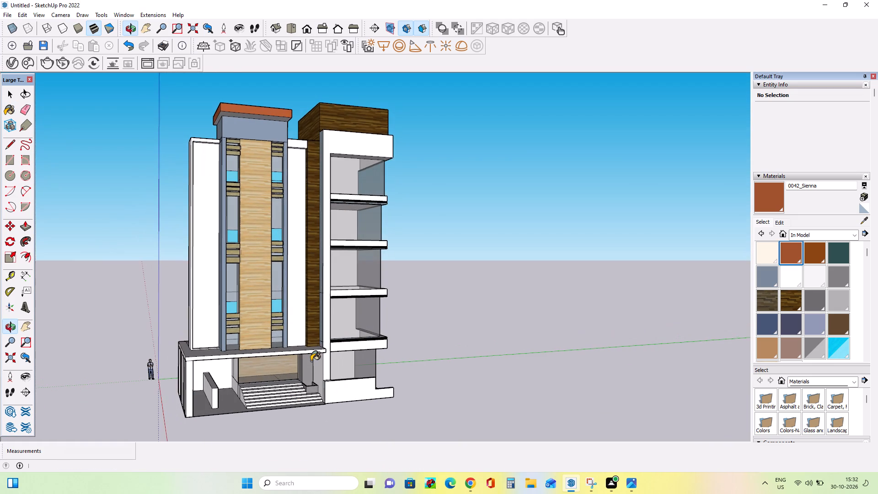
{"action": "scroll", "coordinate": [311, 361], "scroll_direction": "up", "scroll_amount": 2}
{"action": "middle_click_drag", "start_coordinate": [311, 361], "coordinate": [294, 226]}
{"action": "scroll", "coordinate": [264, 338], "scroll_direction": "up", "scroll_amount": 2}
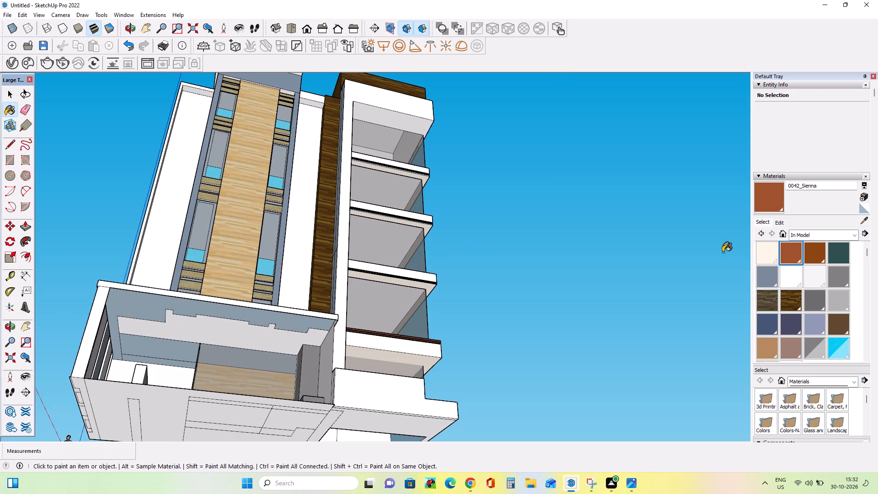
{"action": "scroll", "coordinate": [779, 295], "scroll_direction": "down", "scroll_amount": 2}
{"action": "scroll", "coordinate": [785, 309], "scroll_direction": "up", "scroll_amount": 1}
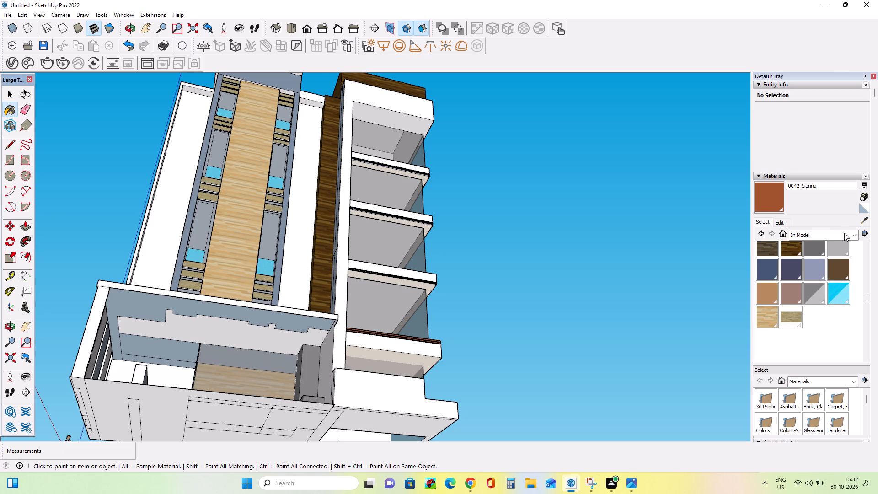
{"action": "left_click", "coordinate": [840, 231]}
{"action": "scroll", "coordinate": [816, 326], "scroll_direction": "down", "scroll_amount": 3}
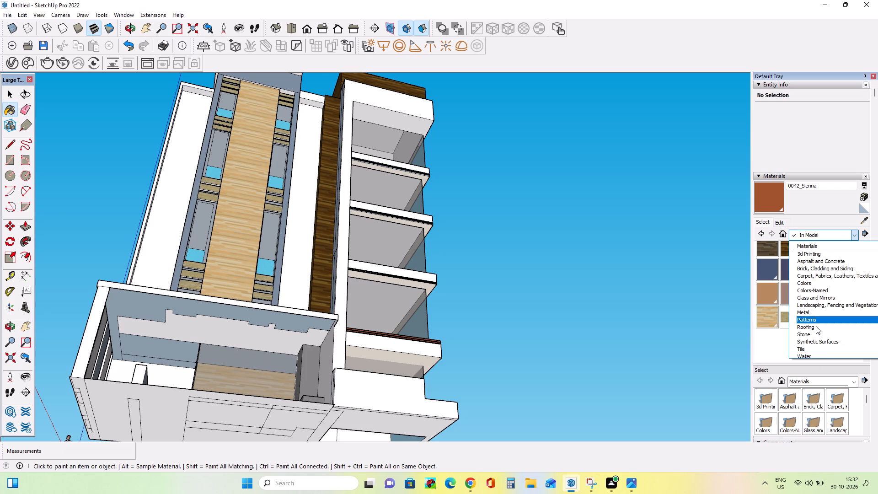
{"action": "left_click", "coordinate": [824, 355]}
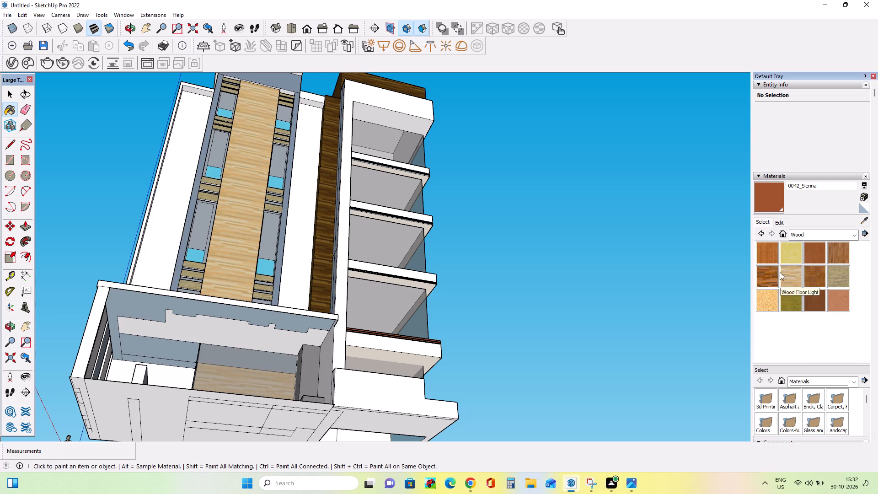
{"action": "left_click", "coordinate": [764, 258]}
{"action": "left_click", "coordinate": [255, 329]}
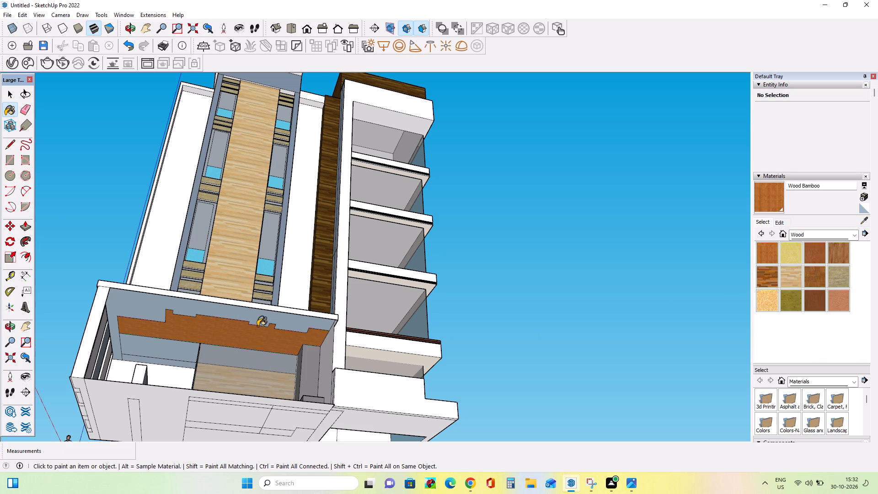
{"action": "left_click", "coordinate": [263, 316]}
{"action": "middle_click_drag", "start_coordinate": [300, 337], "coordinate": [304, 338]}
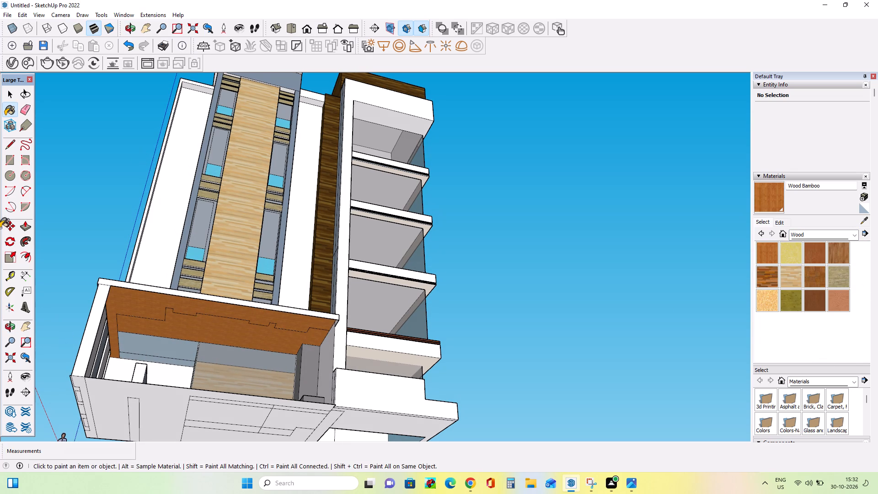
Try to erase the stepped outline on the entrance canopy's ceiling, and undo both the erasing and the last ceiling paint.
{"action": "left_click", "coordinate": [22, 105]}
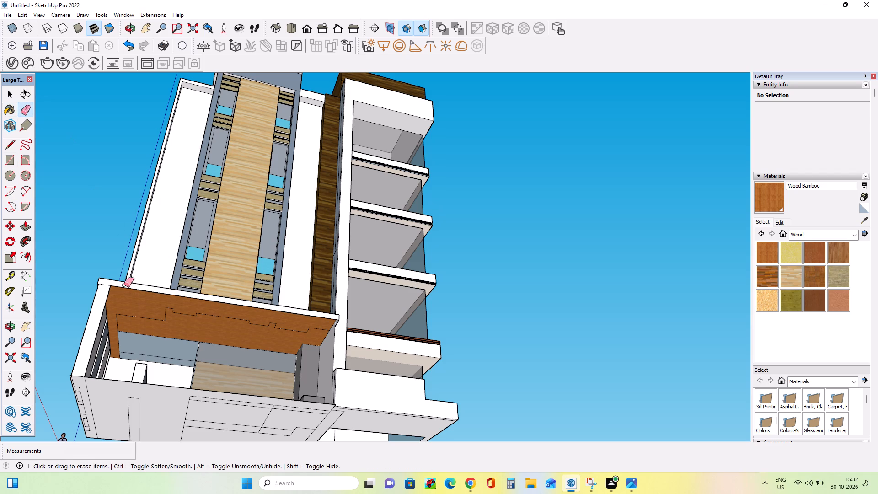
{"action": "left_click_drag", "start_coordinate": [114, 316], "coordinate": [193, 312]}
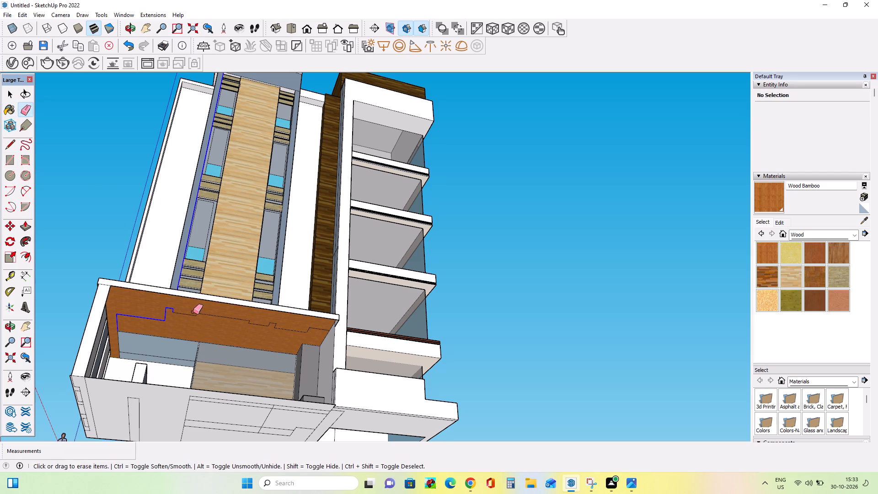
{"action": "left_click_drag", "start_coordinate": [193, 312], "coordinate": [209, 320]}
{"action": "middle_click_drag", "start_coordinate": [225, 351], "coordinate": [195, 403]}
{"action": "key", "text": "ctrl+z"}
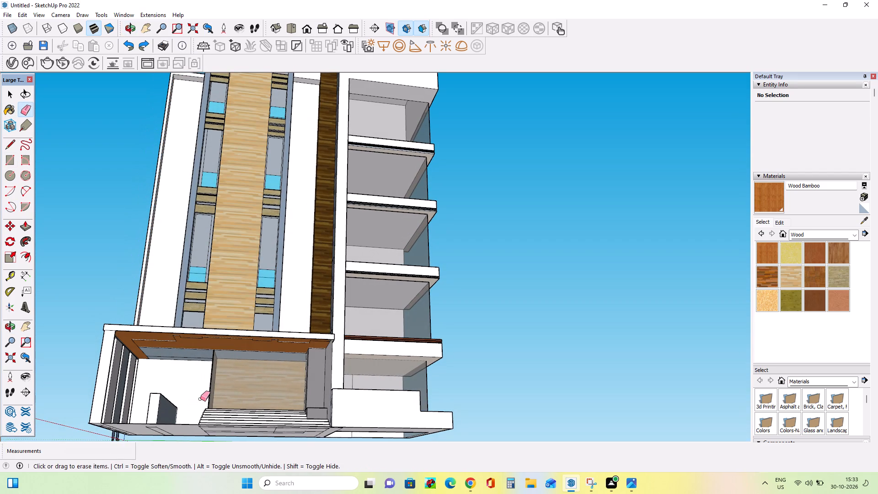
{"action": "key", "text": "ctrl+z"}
Paint the outer ceiling face beneath the entrance canopy and the narrow strip at its rear wall with Wood Bamboo.
{"action": "middle_click_drag", "start_coordinate": [200, 397], "coordinate": [225, 361], "text": "ctrl"}
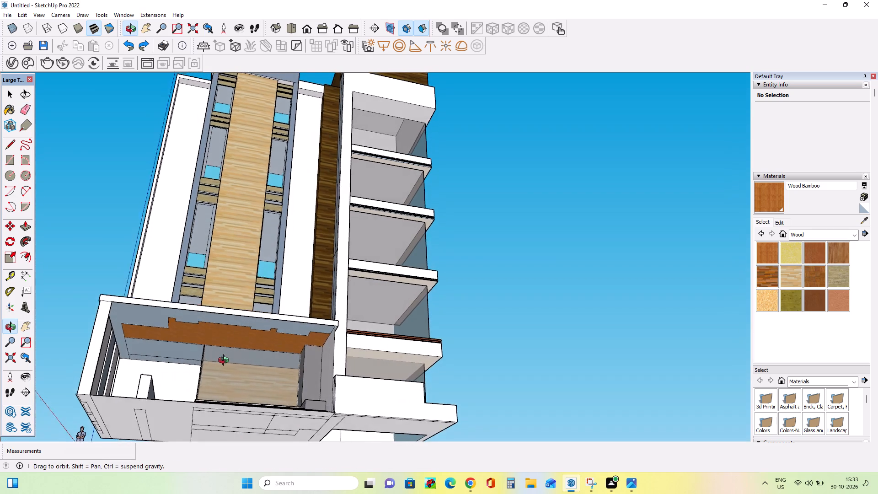
{"action": "middle_click_drag", "start_coordinate": [225, 361], "coordinate": [248, 371], "text": "ctrl"}
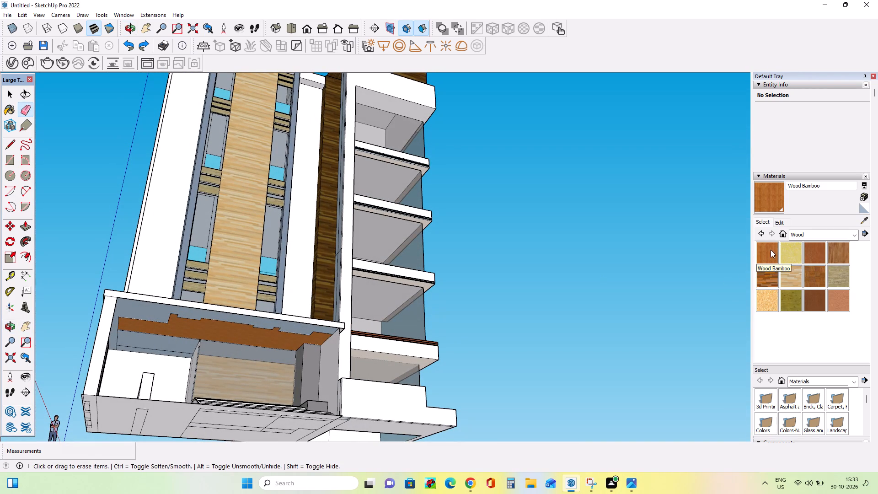
{"action": "left_click", "coordinate": [771, 250]}
{"action": "left_click", "coordinate": [272, 326]}
{"action": "middle_click_drag", "start_coordinate": [332, 362], "coordinate": [343, 371]}
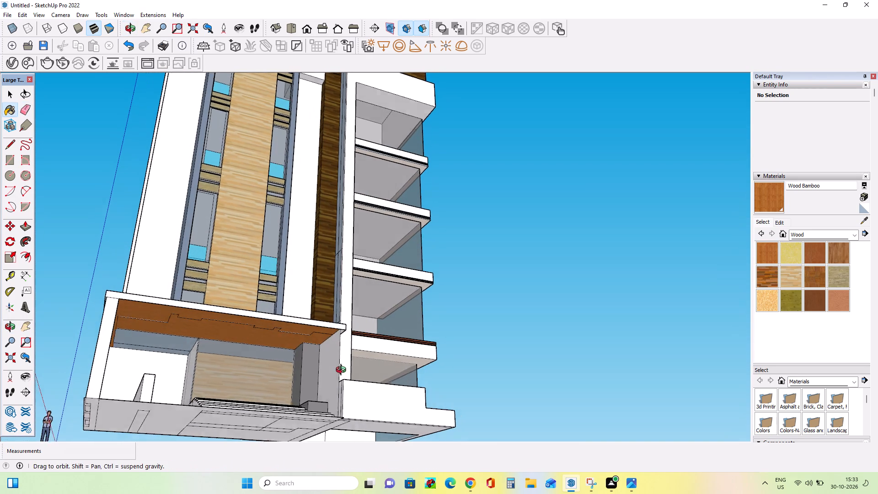
{"action": "middle_click_drag", "start_coordinate": [343, 371], "coordinate": [306, 377]}
{"action": "scroll", "coordinate": [307, 377], "scroll_direction": "down", "scroll_amount": 2}
{"action": "middle_click_drag", "start_coordinate": [281, 377], "coordinate": [285, 328]}
{"action": "scroll", "coordinate": [277, 350], "scroll_direction": "up", "scroll_amount": 3}
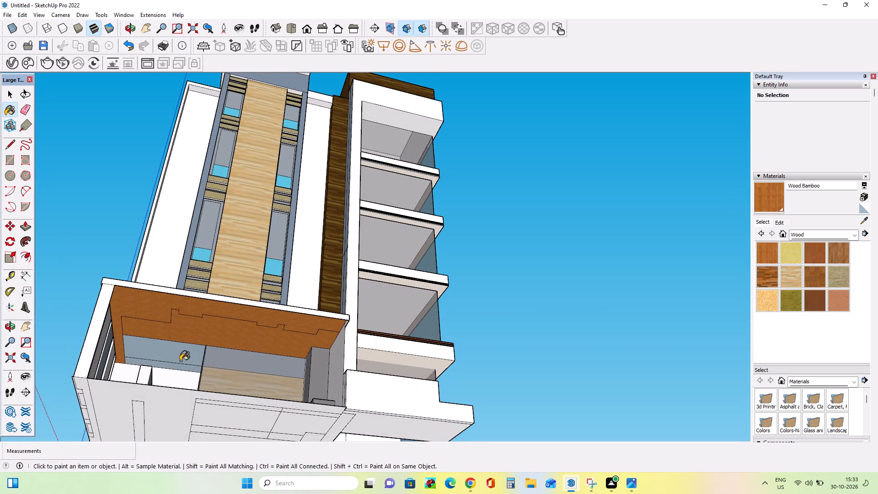
{"action": "left_click", "coordinate": [165, 362]}
{"action": "middle_click_drag", "start_coordinate": [212, 356], "coordinate": [150, 409]}
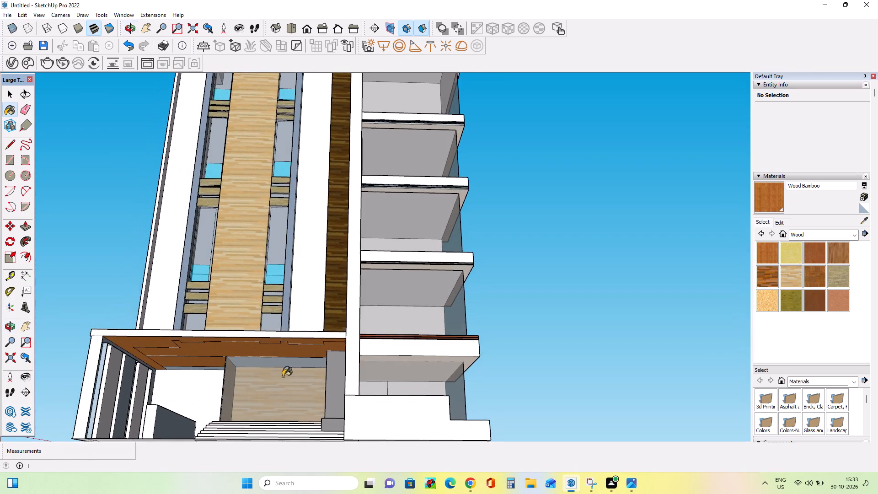
Examine the painted entrance ceiling and the whole building facade from low, frontal and raised angles.
{"action": "scroll", "coordinate": [331, 365], "scroll_direction": "down", "scroll_amount": 5}
{"action": "middle_click_drag", "start_coordinate": [332, 365], "coordinate": [380, 414]}
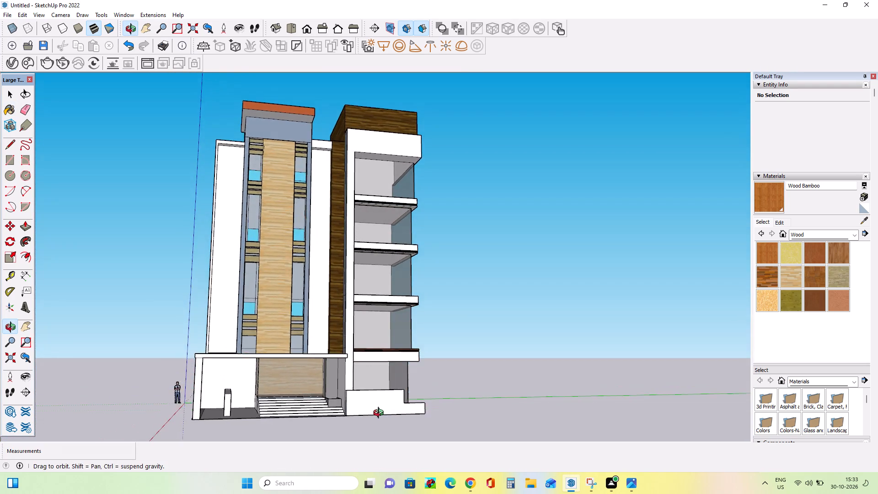
{"action": "middle_click_drag", "start_coordinate": [380, 414], "coordinate": [423, 346]}
{"action": "middle_click_drag", "start_coordinate": [311, 375], "coordinate": [306, 438]}
{"action": "scroll", "coordinate": [411, 344], "scroll_direction": "up", "scroll_amount": 2}
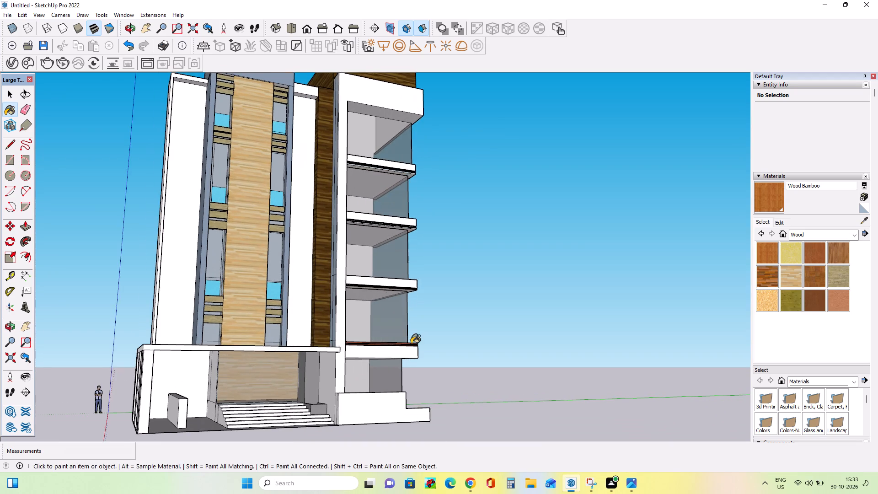
{"action": "middle_click_drag", "start_coordinate": [440, 367], "coordinate": [410, 410]}
{"action": "scroll", "coordinate": [422, 375], "scroll_direction": "down", "scroll_amount": 3}
{"action": "middle_click_drag", "start_coordinate": [515, 336], "coordinate": [531, 353]}
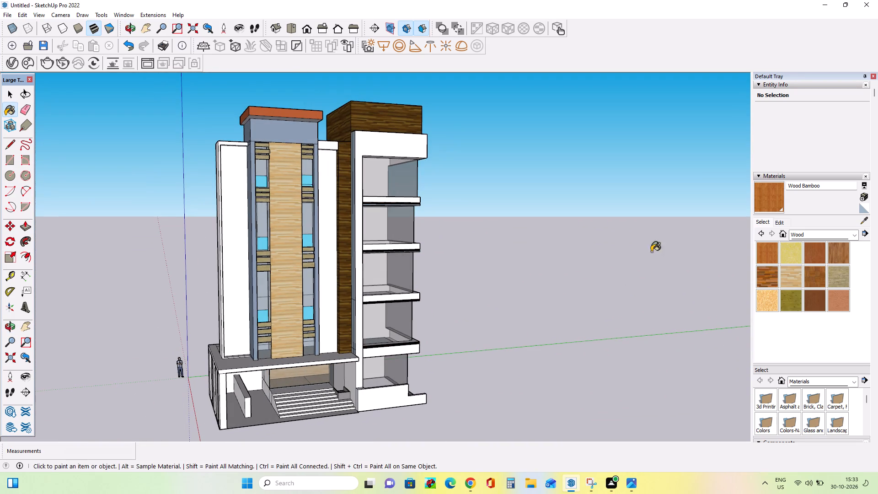
{"action": "middle_click_drag", "start_coordinate": [268, 245], "coordinate": [273, 249]}
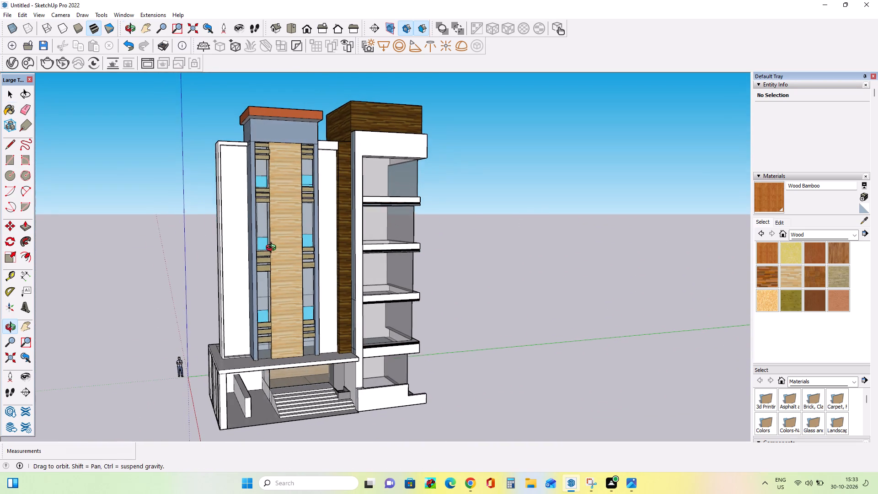
{"action": "middle_click_drag", "start_coordinate": [273, 249], "coordinate": [261, 280]}
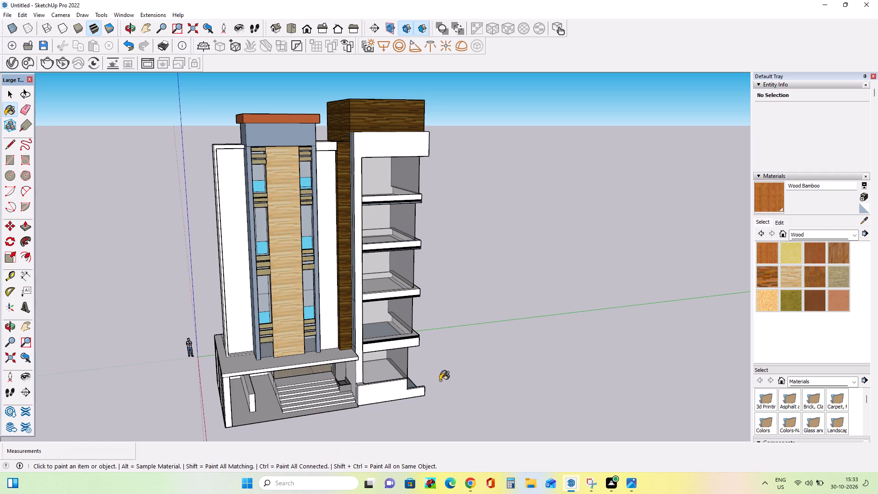
{"action": "middle_click_drag", "start_coordinate": [435, 320], "coordinate": [495, 304]}
{"action": "middle_click_drag", "start_coordinate": [407, 286], "coordinate": [375, 305]}
{"action": "scroll", "coordinate": [374, 303], "scroll_direction": "down", "scroll_amount": 2}
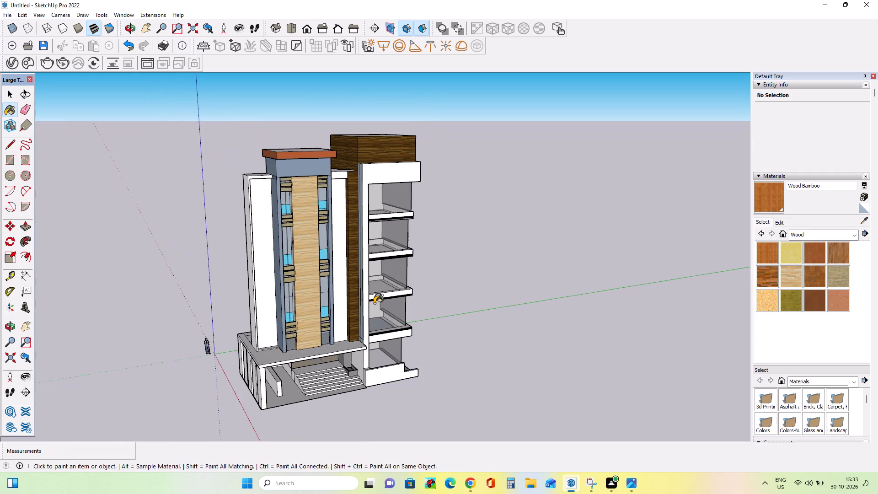
{"action": "middle_click_drag", "start_coordinate": [428, 311], "coordinate": [428, 318]}
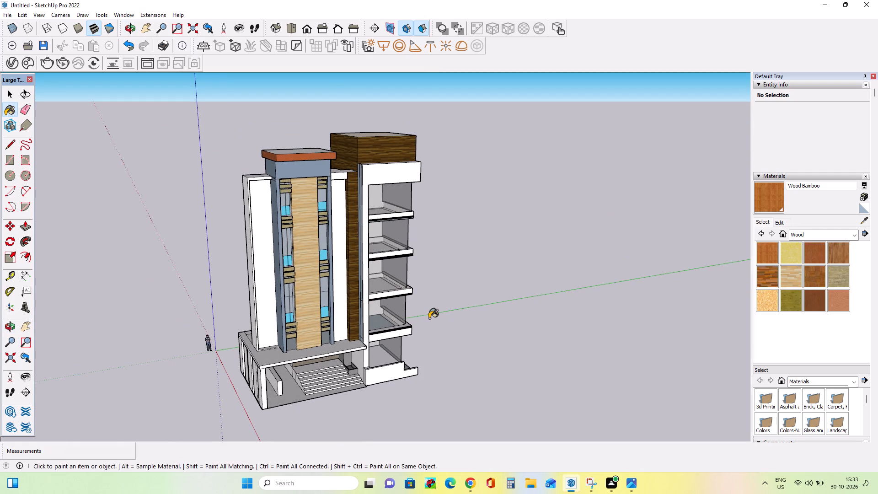
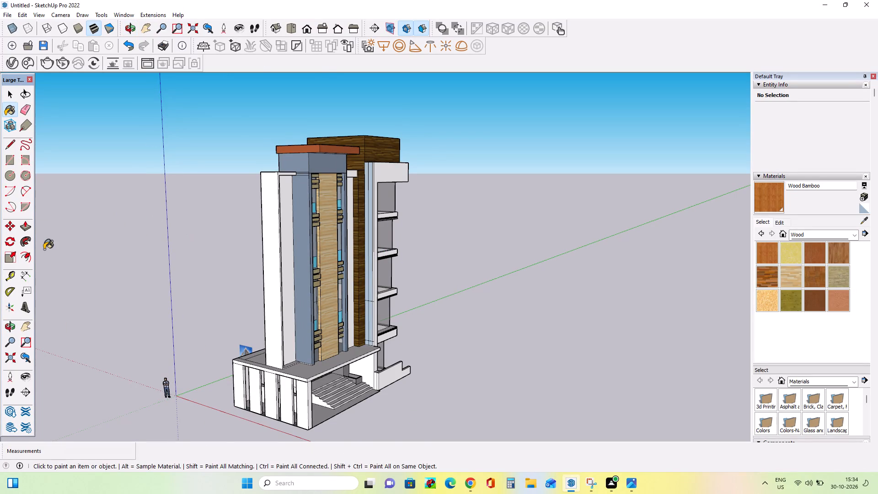
Push/Pull the upper and lower rear faces of the outer tower block outward by 11' 1 9/16" over the podium.
{"action": "middle_click_drag", "start_coordinate": [148, 255], "coordinate": [171, 281]}
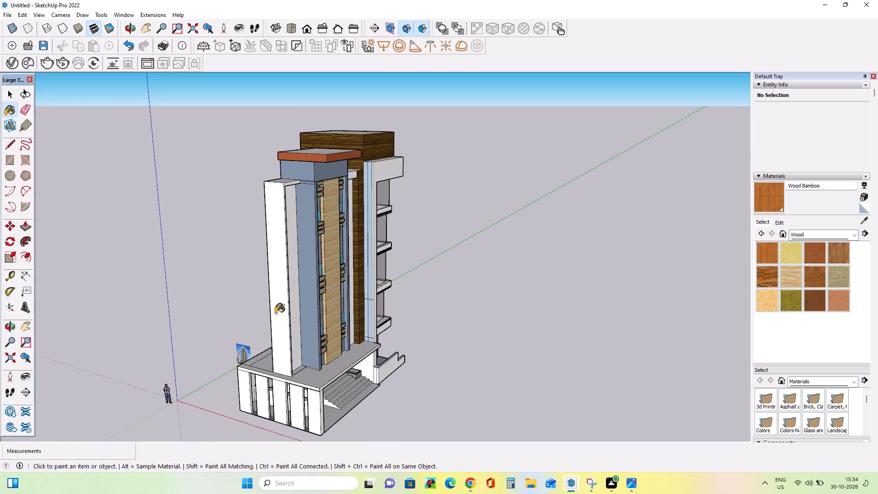
{"action": "middle_click_drag", "start_coordinate": [239, 293], "coordinate": [296, 312]}
{"action": "scroll", "coordinate": [299, 309], "scroll_direction": "up", "scroll_amount": 3}
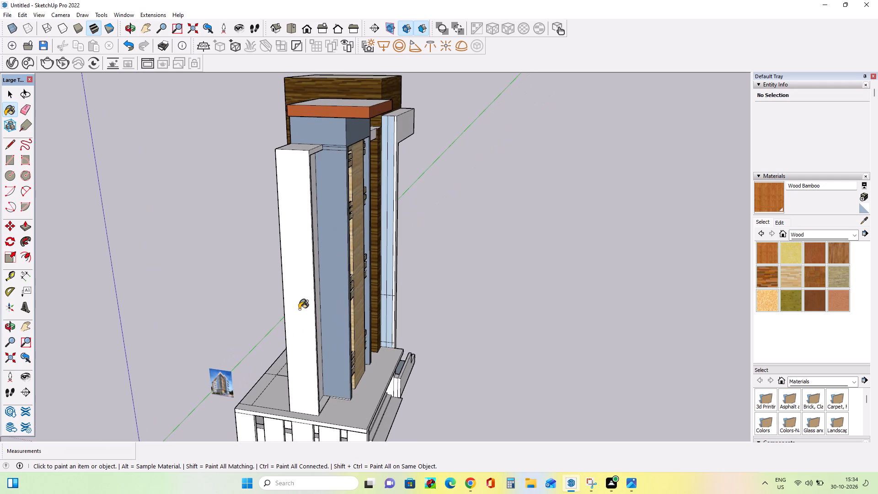
{"action": "middle_click_drag", "start_coordinate": [304, 301], "coordinate": [332, 315]}
{"action": "scroll", "coordinate": [311, 302], "scroll_direction": "up", "scroll_amount": 2}
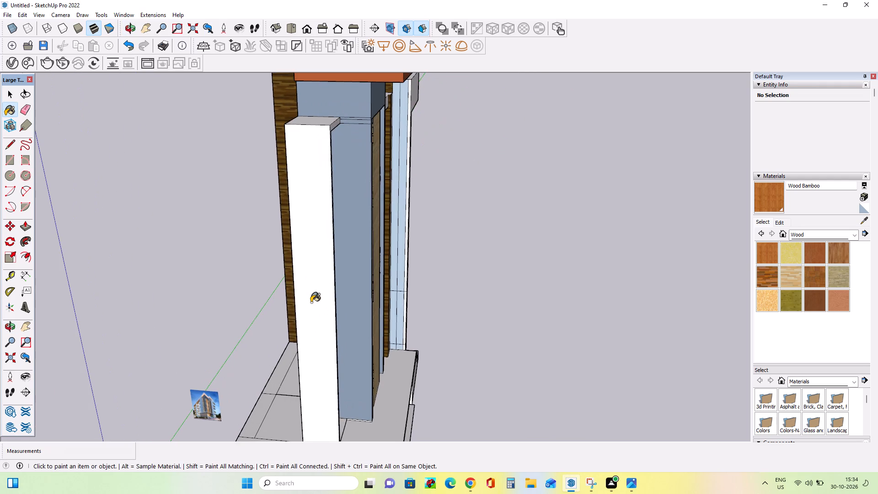
{"action": "middle_click_drag", "start_coordinate": [311, 302], "coordinate": [300, 306]}
{"action": "middle_click_drag", "start_coordinate": [329, 320], "coordinate": [334, 327]}
{"action": "middle_click_drag", "start_coordinate": [286, 329], "coordinate": [455, 289]}
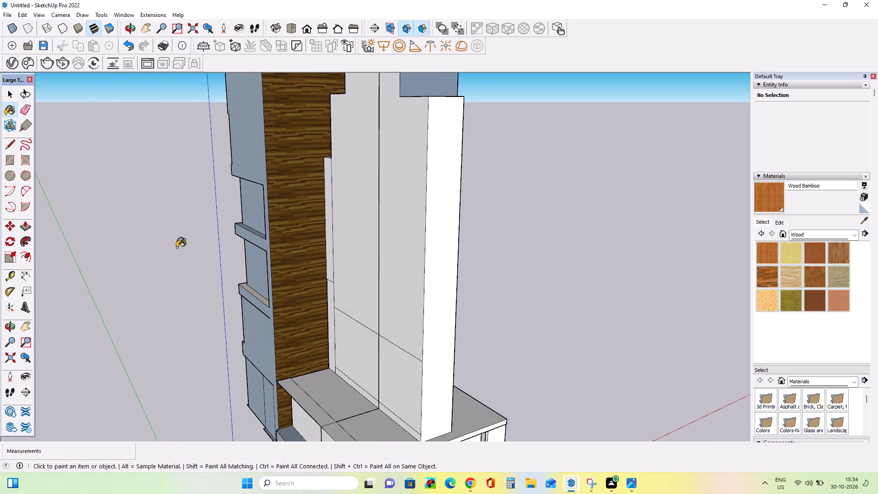
{"action": "left_click", "coordinate": [27, 224]}
{"action": "left_click_drag", "start_coordinate": [391, 299], "coordinate": [331, 328]}
{"action": "middle_click_drag", "start_coordinate": [569, 330], "coordinate": [508, 330]}
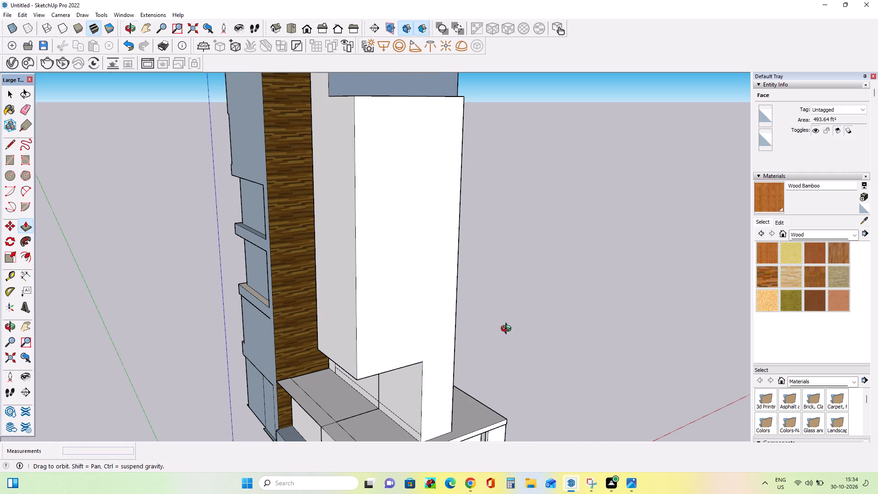
{"action": "middle_click_drag", "start_coordinate": [508, 330], "coordinate": [654, 272]}
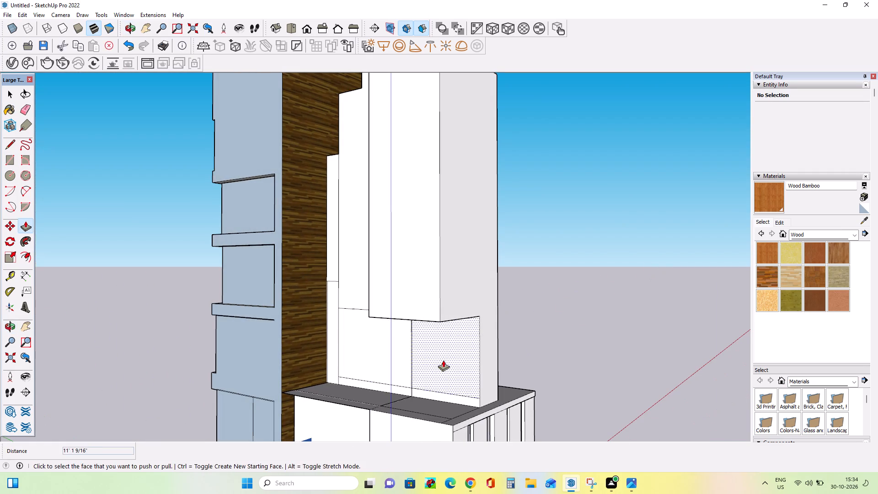
{"action": "left_click_drag", "start_coordinate": [443, 360], "coordinate": [382, 314]}
Push/Pull the adjoining tower block's upper and lower rear faces outward by 11' 1 9/16", flush with the outer block.
{"action": "left_click_drag", "start_coordinate": [355, 284], "coordinate": [364, 314]}
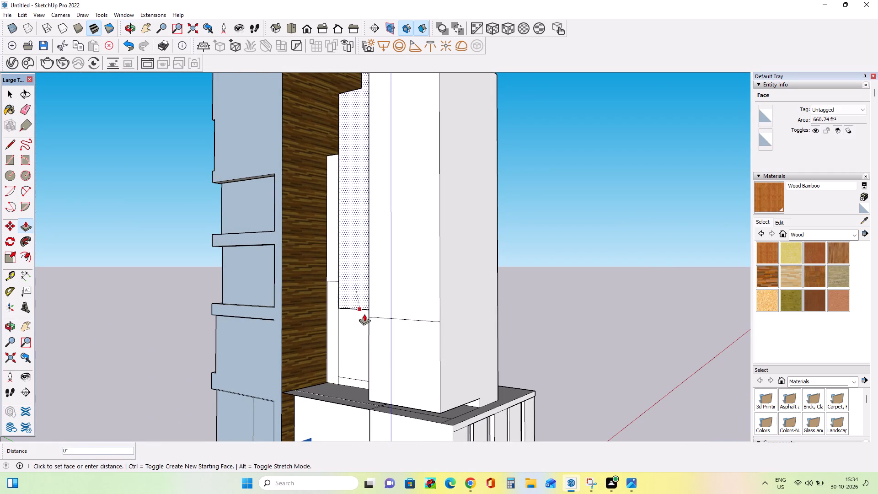
{"action": "left_click_drag", "start_coordinate": [364, 314], "coordinate": [394, 336]}
{"action": "middle_click_drag", "start_coordinate": [335, 349], "coordinate": [477, 346]}
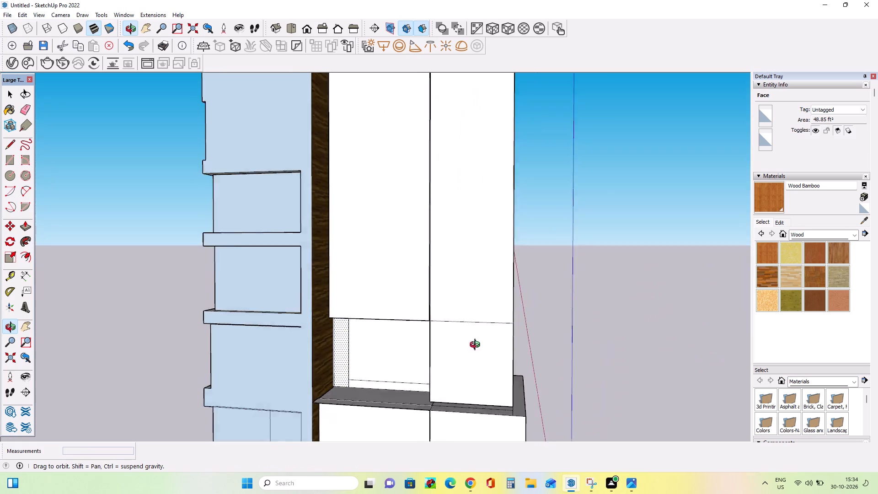
{"action": "middle_click_drag", "start_coordinate": [477, 346], "coordinate": [514, 340]}
{"action": "left_click_drag", "start_coordinate": [410, 359], "coordinate": [490, 304]}
{"action": "middle_click_drag", "start_coordinate": [326, 311], "coordinate": [302, 365]}
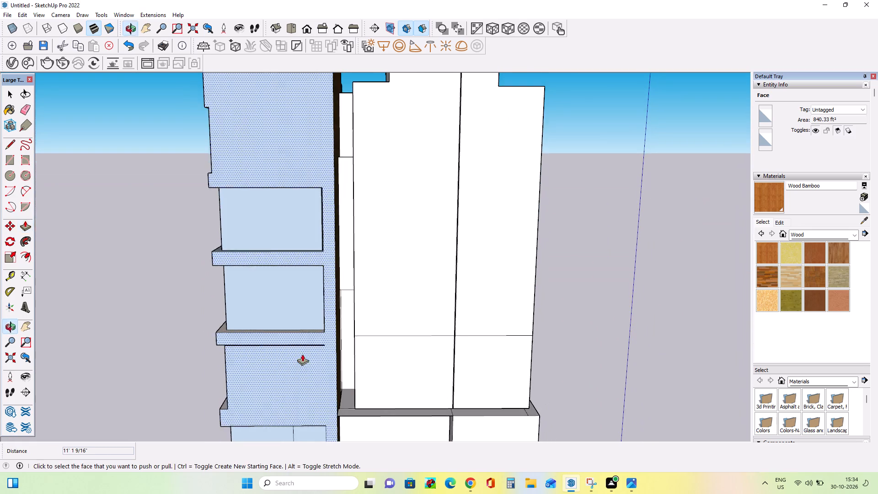
Push/Pull the narrow rear strip beside the balcony block outward: middle and lower faces 10' 11 1/8", upper face about 15' 6".
{"action": "scroll", "coordinate": [351, 162], "scroll_direction": "up", "scroll_amount": 3}
{"action": "left_click_drag", "start_coordinate": [341, 190], "coordinate": [358, 214]}
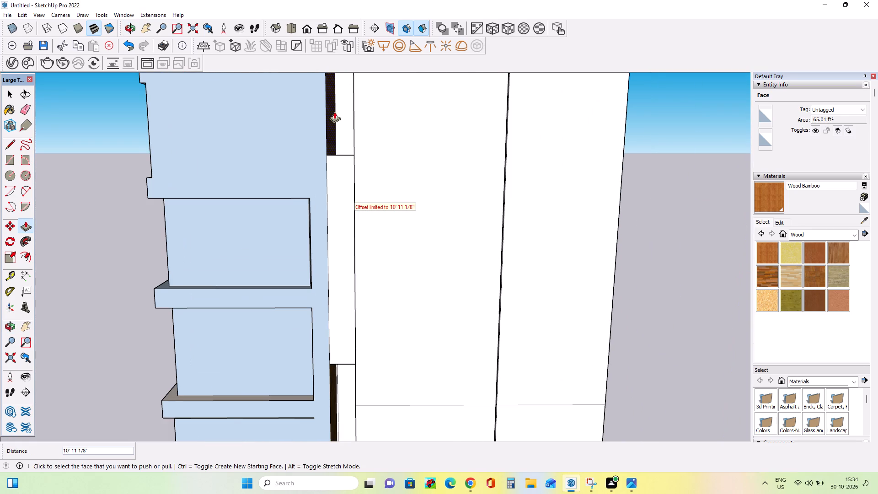
{"action": "left_click_drag", "start_coordinate": [336, 109], "coordinate": [353, 143]}
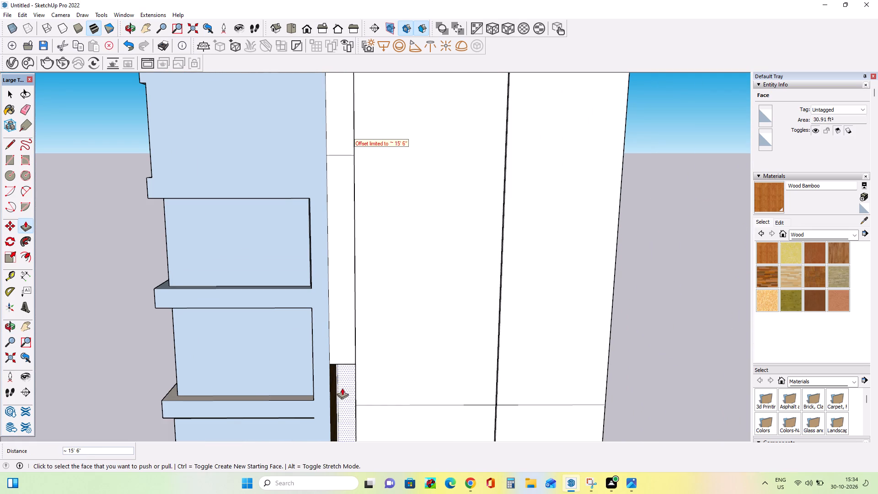
{"action": "left_click_drag", "start_coordinate": [343, 388], "coordinate": [373, 395]}
Push/Pull the narrow strip's lower, middle and upper rear faces by another 2 7/16" to align with the adjoining tower block.
{"action": "middle_click_drag", "start_coordinate": [383, 320], "coordinate": [304, 220]}
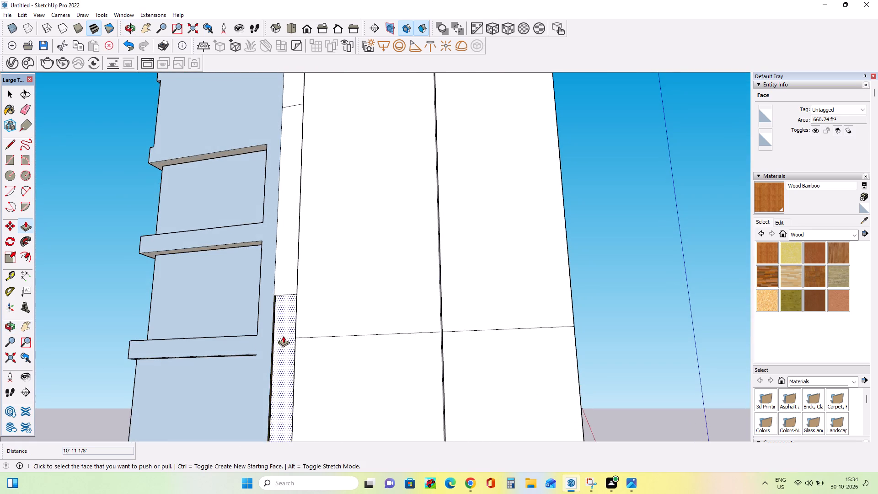
{"action": "left_click_drag", "start_coordinate": [287, 332], "coordinate": [295, 289]}
{"action": "middle_click_drag", "start_coordinate": [434, 305], "coordinate": [278, 376]}
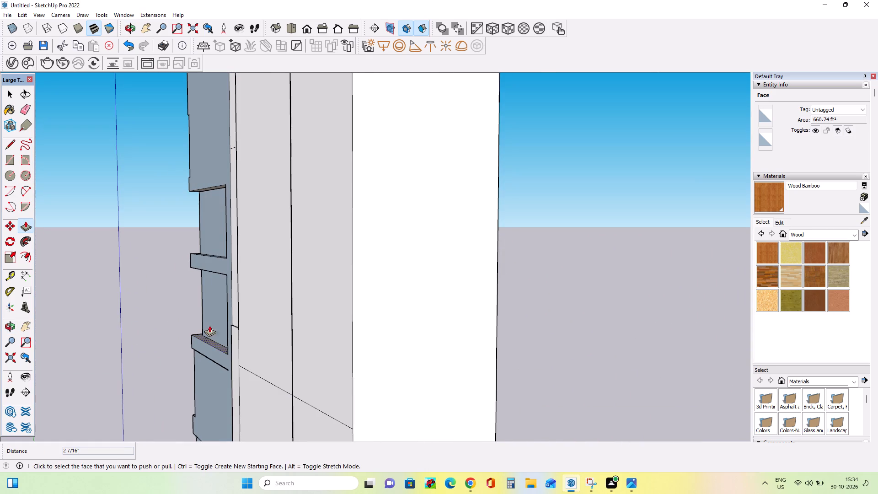
{"action": "left_click_drag", "start_coordinate": [234, 315], "coordinate": [239, 325]}
{"action": "middle_click_drag", "start_coordinate": [298, 340], "coordinate": [298, 361]}
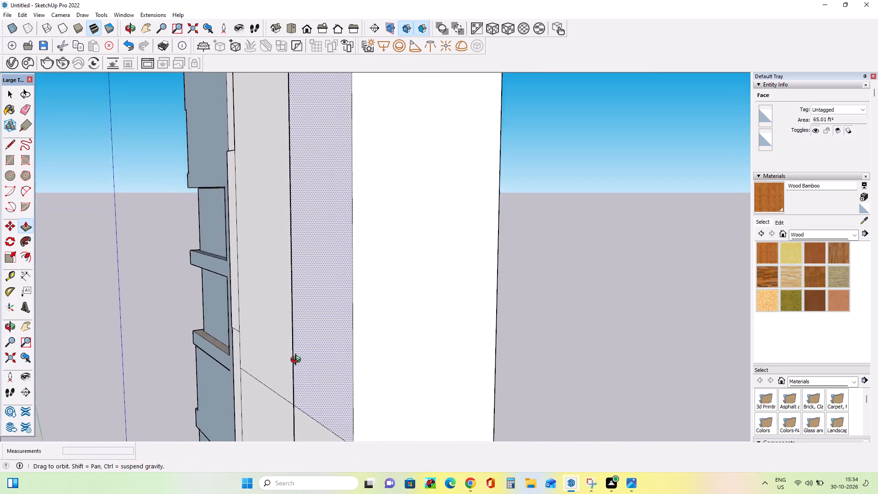
{"action": "middle_click_drag", "start_coordinate": [298, 361], "coordinate": [298, 383]}
{"action": "left_click_drag", "start_coordinate": [227, 134], "coordinate": [234, 168]}
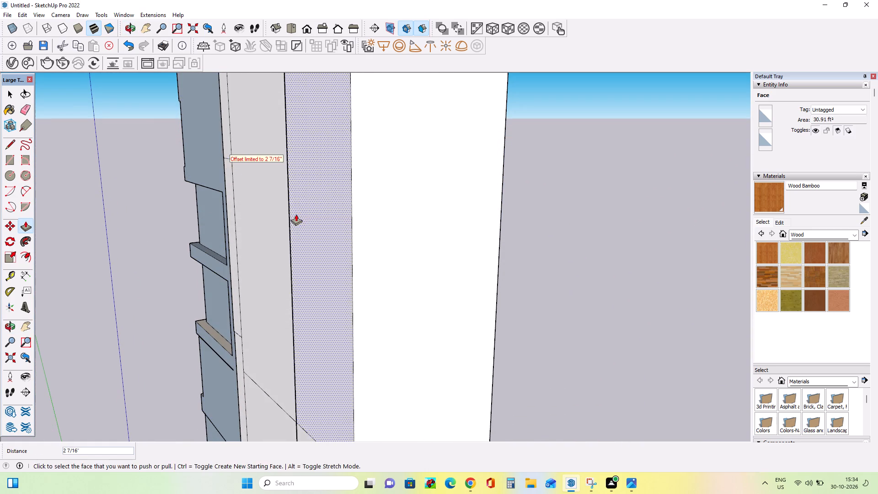
Examine the building's front facade, balconies and roof blocks from frontal, raised and low angles.
{"action": "middle_click_drag", "start_coordinate": [297, 214], "coordinate": [0, 291]}
{"action": "middle_click_drag", "start_coordinate": [248, 229], "coordinate": [80, 166]}
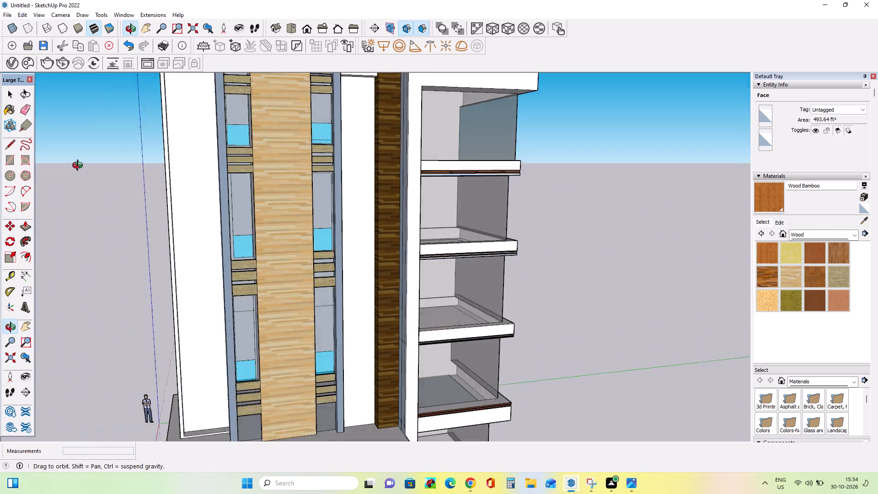
{"action": "middle_click_drag", "start_coordinate": [80, 166], "coordinate": [92, 187]}
{"action": "middle_click_drag", "start_coordinate": [307, 263], "coordinate": [321, 291]}
{"action": "middle_click_drag", "start_coordinate": [357, 288], "coordinate": [346, 260]}
{"action": "scroll", "coordinate": [346, 260], "scroll_direction": "down", "scroll_amount": 3}
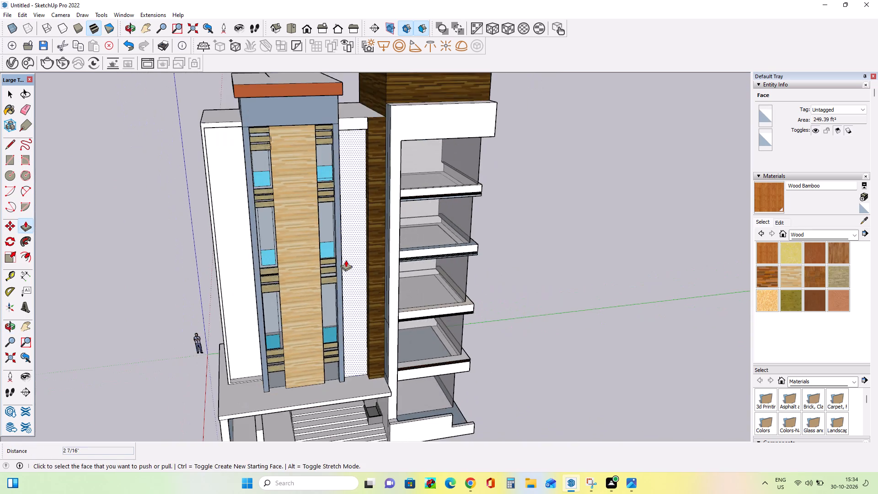
{"action": "scroll", "coordinate": [346, 260], "scroll_direction": "down", "scroll_amount": 3}
{"action": "middle_click_drag", "start_coordinate": [402, 245], "coordinate": [425, 137]}
{"action": "middle_click_drag", "start_coordinate": [304, 282], "coordinate": [321, 250]}
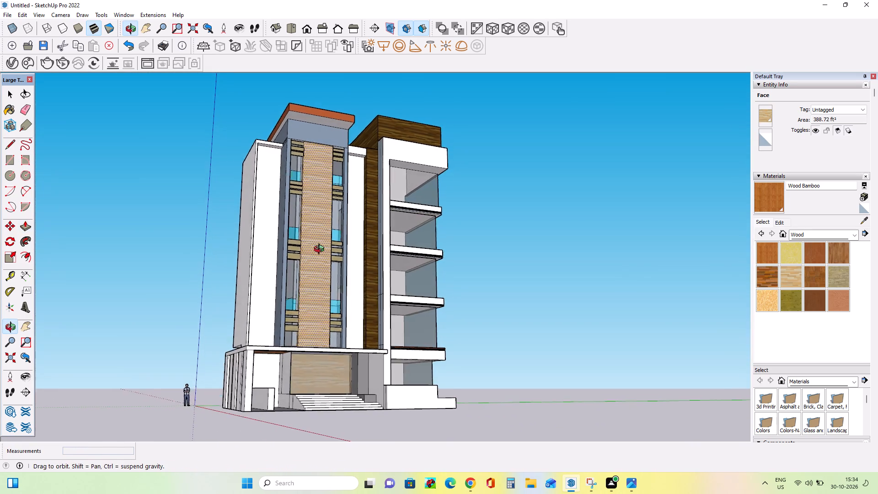
{"action": "middle_click_drag", "start_coordinate": [321, 250], "coordinate": [560, 279]}
Move the reference picture about 136 ft away from the rear of the building into the open space beside it.
{"action": "middle_click_drag", "start_coordinate": [244, 387], "coordinate": [429, 381]}
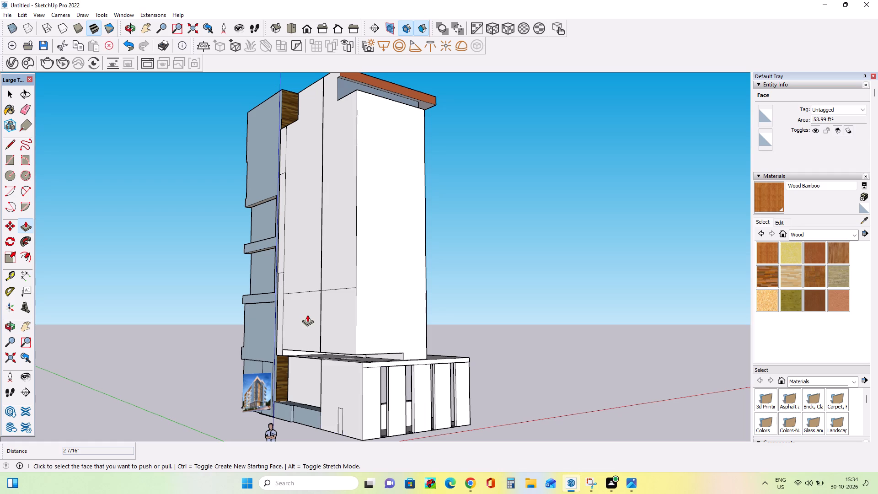
{"action": "middle_click_drag", "start_coordinate": [311, 324], "coordinate": [316, 350]}
{"action": "scroll", "coordinate": [289, 441], "scroll_direction": "up", "scroll_amount": 3}
{"action": "middle_click_drag", "start_coordinate": [272, 390], "coordinate": [259, 424]}
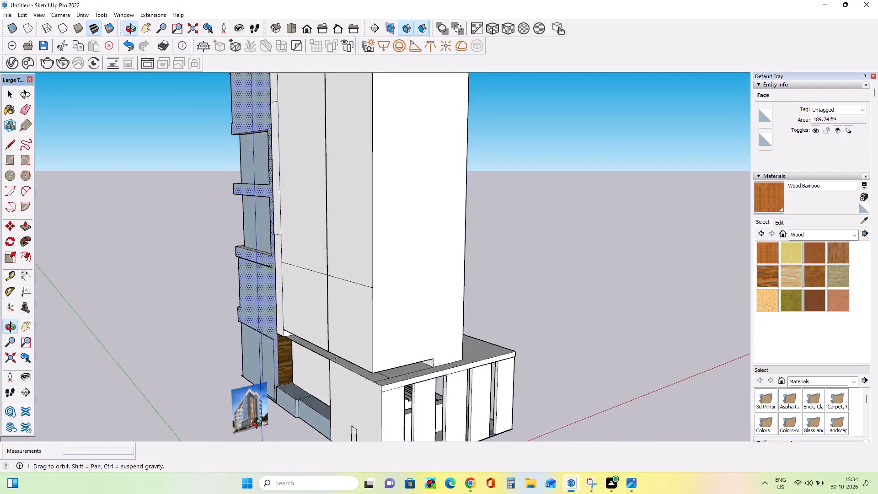
{"action": "middle_click_drag", "start_coordinate": [259, 424], "coordinate": [466, 406]}
{"action": "scroll", "coordinate": [466, 406], "scroll_direction": "down", "scroll_amount": 5}
{"action": "middle_click_drag", "start_coordinate": [466, 406], "coordinate": [518, 453]}
{"action": "scroll", "coordinate": [363, 430], "scroll_direction": "up", "scroll_amount": 1}
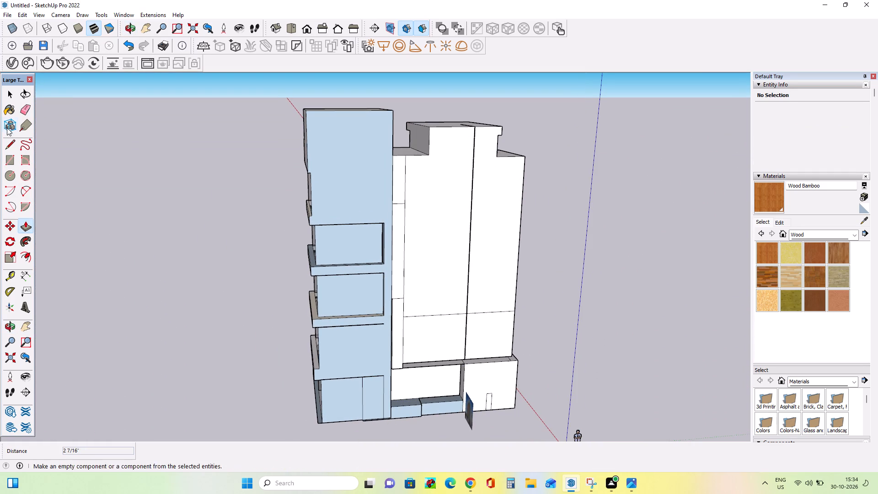
{"action": "left_click", "coordinate": [8, 91]}
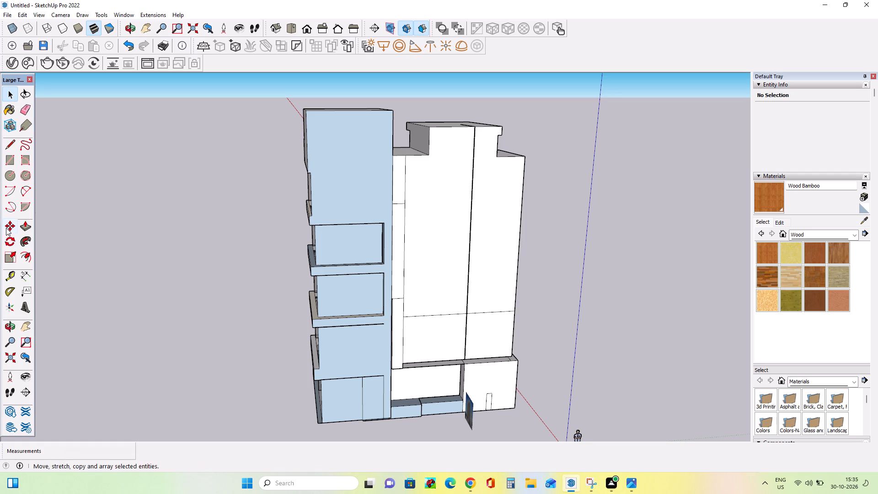
{"action": "left_click", "coordinate": [6, 226]}
{"action": "left_click_drag", "start_coordinate": [467, 415], "coordinate": [650, 284]}
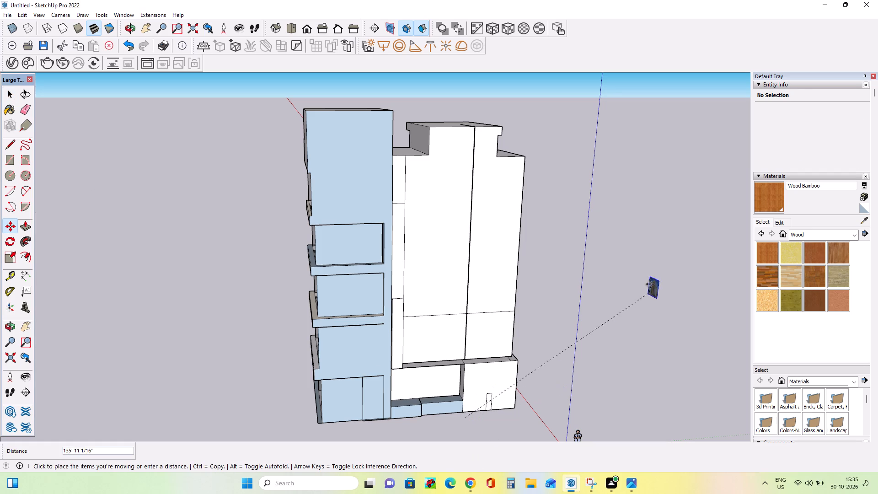
{"action": "left_click_drag", "start_coordinate": [650, 284], "coordinate": [650, 284]}
Draw a rectangle over the rear ground floor, from the balcony block's bottom outer corner to the podium's far top corner.
{"action": "middle_click_drag", "start_coordinate": [445, 441], "coordinate": [444, 402]}
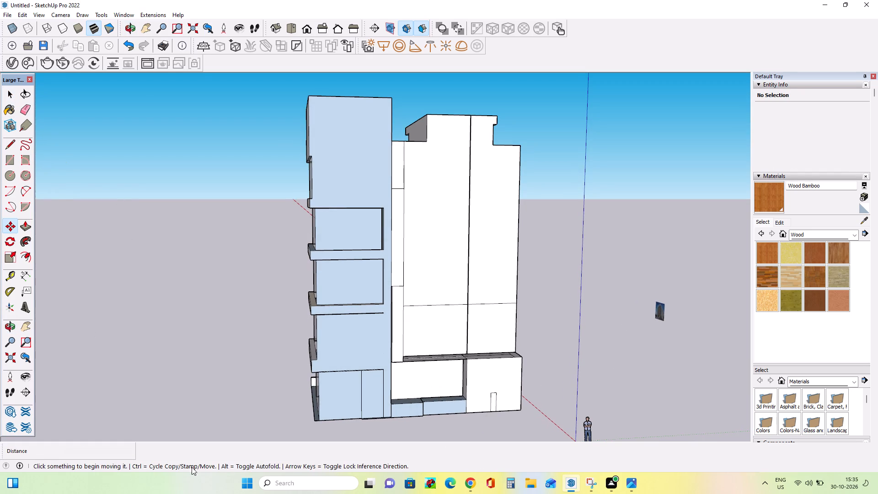
{"action": "left_click", "coordinate": [8, 158]}
{"action": "left_click", "coordinate": [322, 420]}
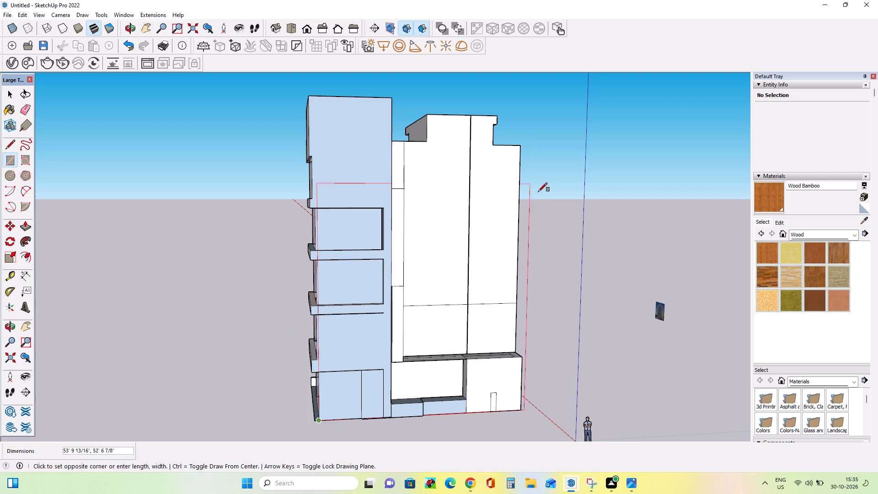
{"action": "middle_click_drag", "start_coordinate": [539, 194], "coordinate": [487, 328]}
{"action": "scroll", "coordinate": [496, 387], "scroll_direction": "up", "scroll_amount": 8}
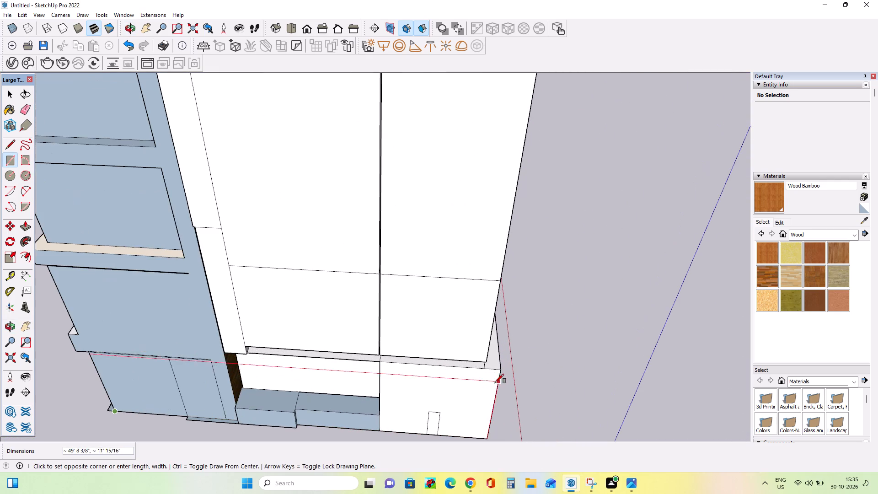
{"action": "left_click", "coordinate": [500, 370]}
Push/Pull the two low blocks beneath the rear opening by about 6 3/16" to bring them flush with the rear wall.
{"action": "middle_click_drag", "start_coordinate": [483, 392], "coordinate": [512, 351]}
{"action": "scroll", "coordinate": [400, 377], "scroll_direction": "down", "scroll_amount": 3}
{"action": "middle_click_drag", "start_coordinate": [400, 377], "coordinate": [467, 334]}
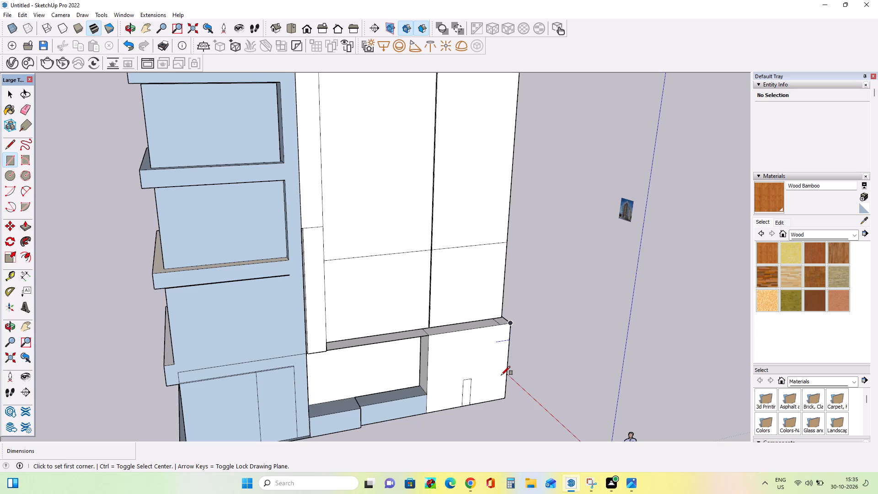
{"action": "scroll", "coordinate": [340, 373], "scroll_direction": "down", "scroll_amount": 2}
{"action": "middle_click_drag", "start_coordinate": [469, 378], "coordinate": [396, 363]}
{"action": "scroll", "coordinate": [315, 419], "scroll_direction": "up", "scroll_amount": 4}
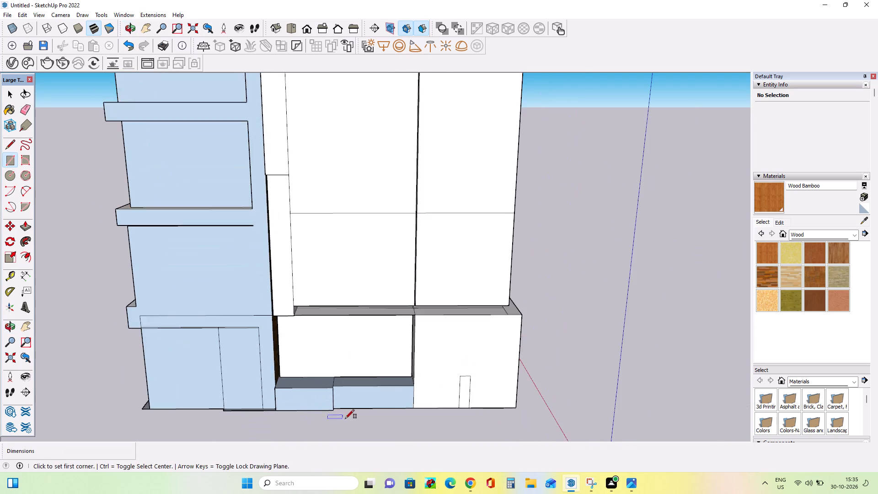
{"action": "scroll", "coordinate": [345, 419], "scroll_direction": "up", "scroll_amount": 2}
{"action": "middle_click_drag", "start_coordinate": [361, 411], "coordinate": [272, 415]}
{"action": "scroll", "coordinate": [265, 401], "scroll_direction": "up", "scroll_amount": 3}
{"action": "middle_click_drag", "start_coordinate": [305, 397], "coordinate": [289, 398]}
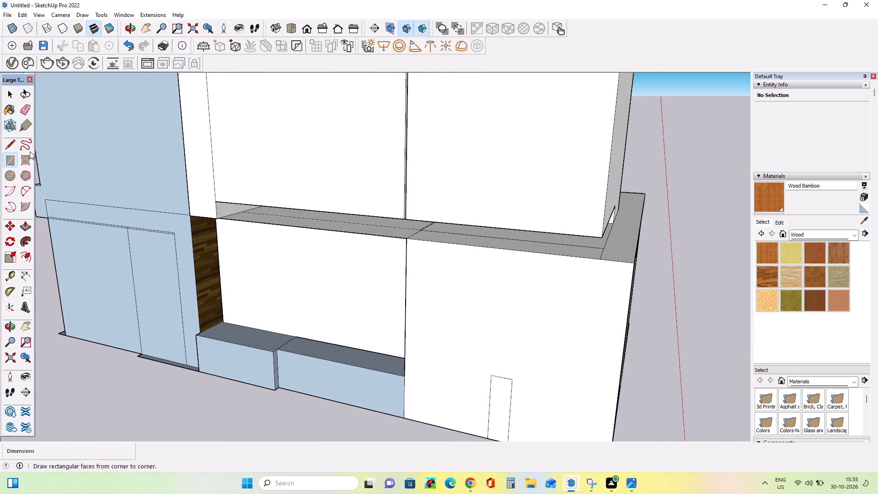
{"action": "left_click", "coordinate": [24, 231]}
{"action": "left_click_drag", "start_coordinate": [285, 374], "coordinate": [269, 365]}
{"action": "middle_click_drag", "start_coordinate": [241, 376], "coordinate": [460, 349]}
{"action": "scroll", "coordinate": [336, 386], "scroll_direction": "up", "scroll_amount": 3}
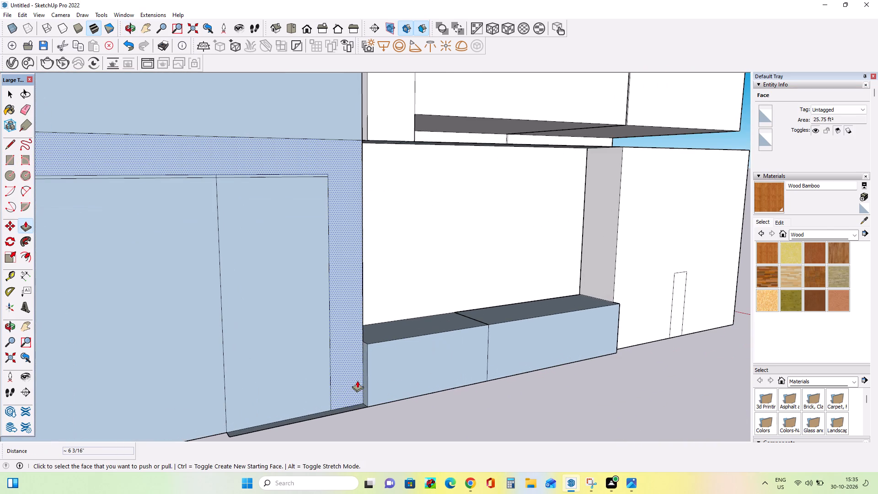
{"action": "left_click_drag", "start_coordinate": [378, 379], "coordinate": [347, 380]}
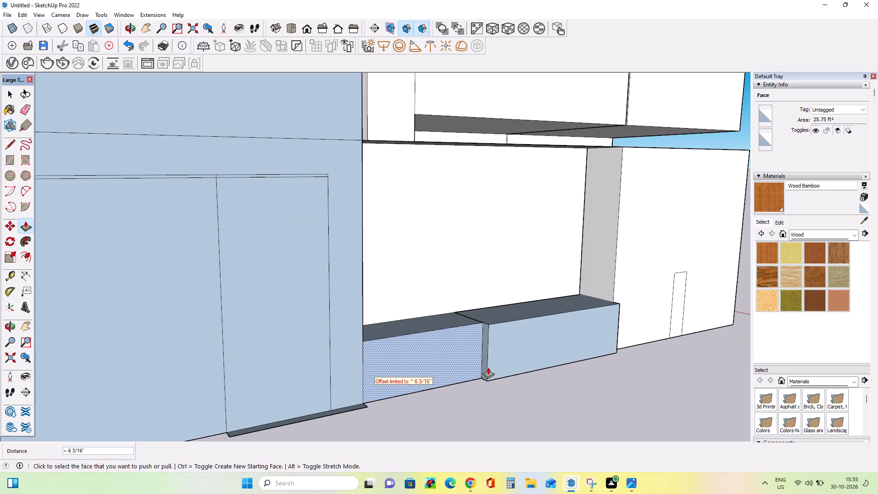
{"action": "left_click_drag", "start_coordinate": [512, 347], "coordinate": [471, 358]}
Push/Pull the narrow rear strip above the opening by about 2 3/16" to line it up with the balcony block's rear wall.
{"action": "middle_click_drag", "start_coordinate": [507, 341], "coordinate": [413, 361]}
{"action": "middle_click_drag", "start_coordinate": [296, 346], "coordinate": [260, 339]}
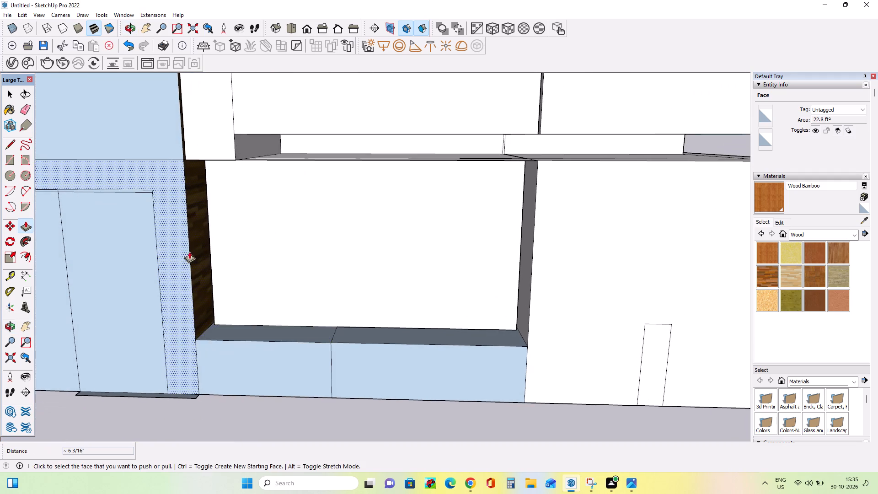
{"action": "middle_click_drag", "start_coordinate": [198, 248], "coordinate": [224, 326]}
{"action": "scroll", "coordinate": [191, 276], "scroll_direction": "up", "scroll_amount": 11}
{"action": "middle_click_drag", "start_coordinate": [222, 287], "coordinate": [251, 313]}
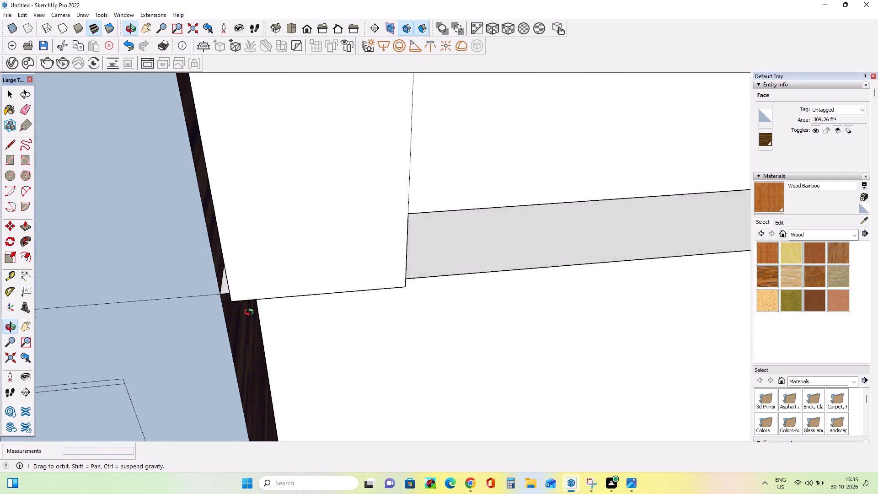
{"action": "middle_click_drag", "start_coordinate": [251, 313], "coordinate": [303, 325]}
{"action": "left_click_drag", "start_coordinate": [287, 329], "coordinate": [270, 329]}
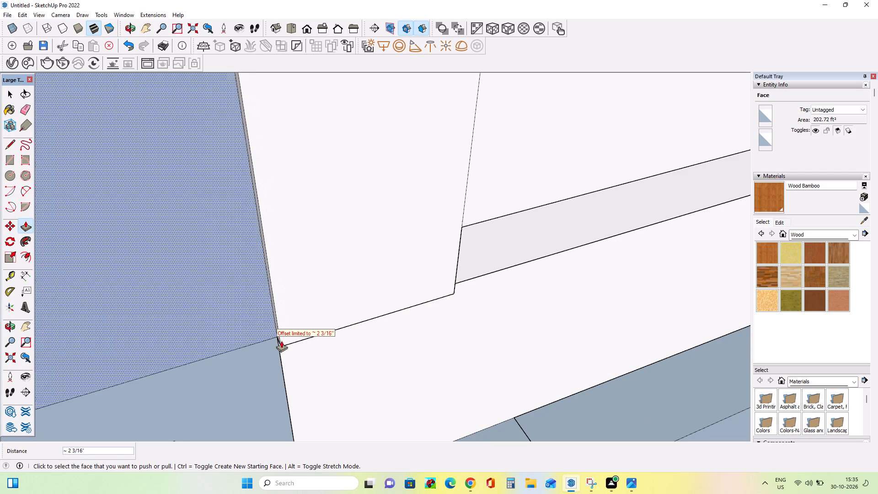
{"action": "scroll", "coordinate": [282, 342], "scroll_direction": "up", "scroll_amount": 4}
{"action": "left_click_drag", "start_coordinate": [288, 301], "coordinate": [257, 302]}
{"action": "middle_click_drag", "start_coordinate": [333, 340], "coordinate": [249, 332]}
{"action": "scroll", "coordinate": [361, 252], "scroll_direction": "down", "scroll_amount": 4}
{"action": "middle_click_drag", "start_coordinate": [360, 256], "coordinate": [354, 246]}
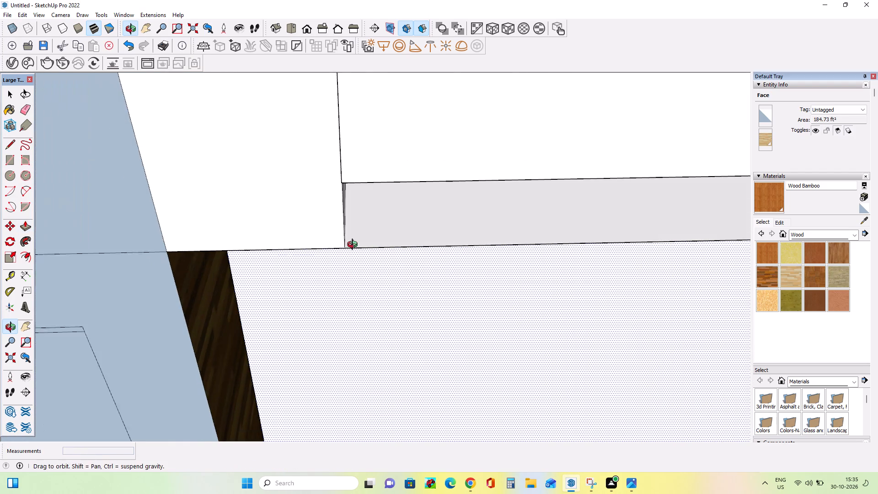
Push/Pull the lower sections of the two upper rear walls outward by about 1' 2" towards the ground-floor wall plane.
{"action": "middle_click_drag", "start_coordinate": [354, 246], "coordinate": [261, 267]}
{"action": "scroll", "coordinate": [261, 263], "scroll_direction": "down", "scroll_amount": 3}
{"action": "middle_click_drag", "start_coordinate": [257, 271], "coordinate": [297, 224]}
{"action": "scroll", "coordinate": [297, 224], "scroll_direction": "down", "scroll_amount": 9}
{"action": "scroll", "coordinate": [320, 258], "scroll_direction": "down", "scroll_amount": 3}
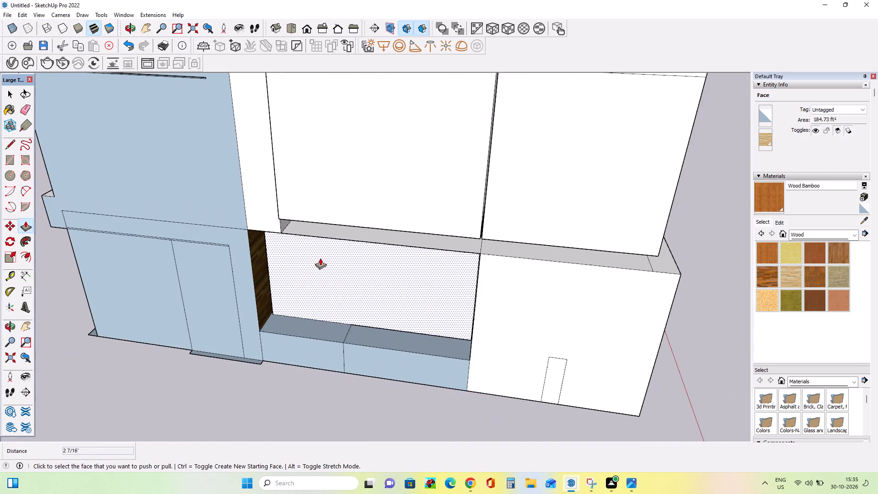
{"action": "middle_click_drag", "start_coordinate": [421, 279], "coordinate": [462, 215]}
{"action": "scroll", "coordinate": [384, 186], "scroll_direction": "up", "scroll_amount": 5}
{"action": "middle_click_drag", "start_coordinate": [381, 199], "coordinate": [381, 185]}
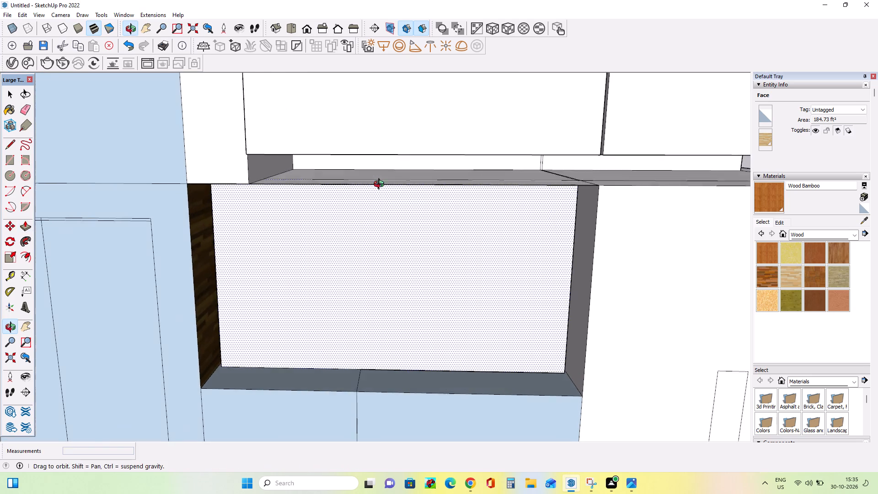
{"action": "middle_click_drag", "start_coordinate": [381, 185], "coordinate": [381, 184]}
{"action": "left_click_drag", "start_coordinate": [388, 143], "coordinate": [388, 165]}
{"action": "left_click_drag", "start_coordinate": [622, 142], "coordinate": [622, 163]}
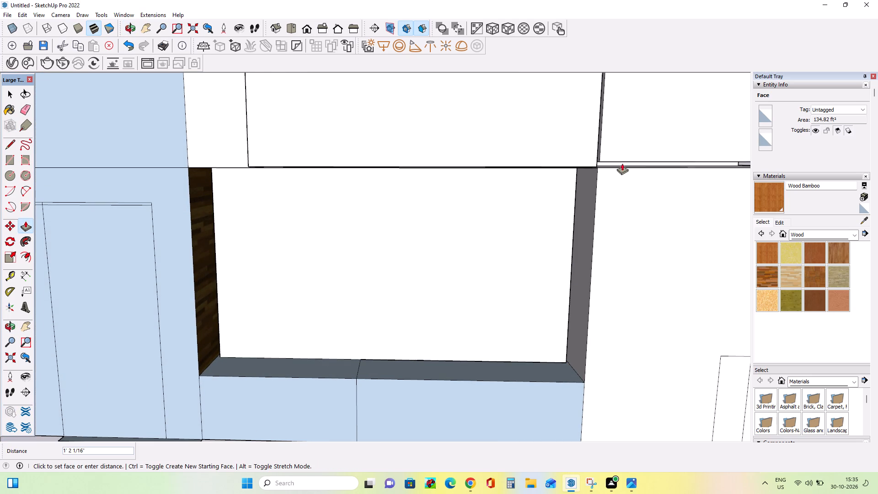
{"action": "left_click_drag", "start_coordinate": [622, 163], "coordinate": [622, 167]}
Push/Pull the rear wall section above the small ground-floor door by about 7 1/2" to line it up with the wall below.
{"action": "scroll", "coordinate": [599, 157], "scroll_direction": "up", "scroll_amount": 5}
{"action": "left_click_drag", "start_coordinate": [602, 161], "coordinate": [594, 160]}
{"action": "scroll", "coordinate": [510, 174], "scroll_direction": "down", "scroll_amount": 7}
{"action": "middle_click_drag", "start_coordinate": [596, 200], "coordinate": [481, 236]}
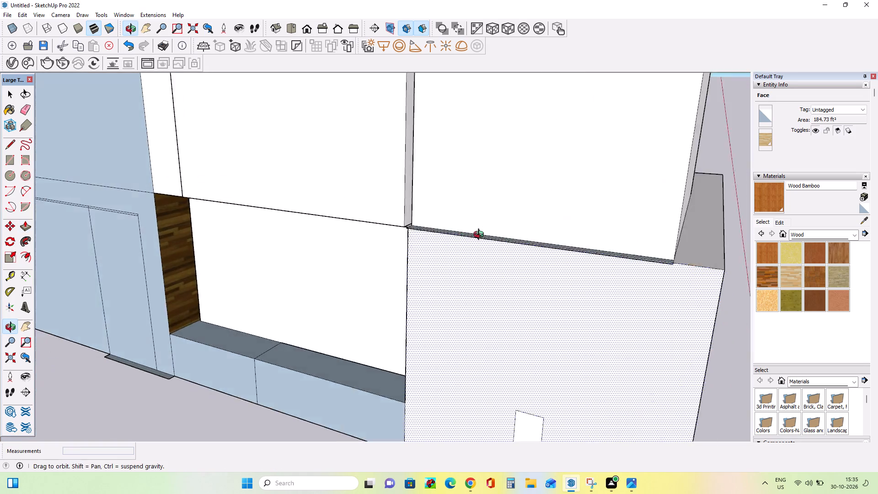
{"action": "middle_click_drag", "start_coordinate": [481, 236], "coordinate": [457, 255]}
{"action": "scroll", "coordinate": [343, 251], "scroll_direction": "up", "scroll_amount": 4}
{"action": "left_click_drag", "start_coordinate": [379, 247], "coordinate": [359, 251]}
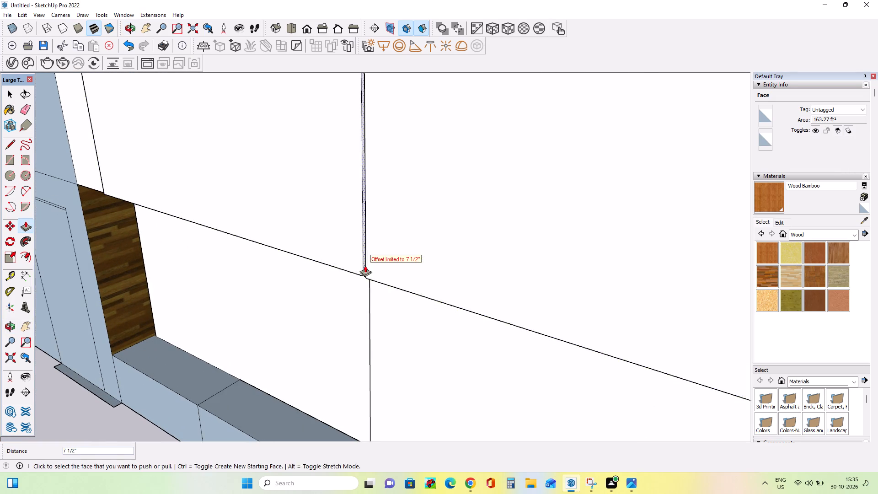
Push/Pull the narrow vertical strip between the two rear wall sections by about 1 3/8" to close the gap.
{"action": "middle_click_drag", "start_coordinate": [365, 265], "coordinate": [384, 272]}
{"action": "scroll", "coordinate": [396, 281], "scroll_direction": "up", "scroll_amount": 8}
{"action": "left_click_drag", "start_coordinate": [385, 284], "coordinate": [391, 288]}
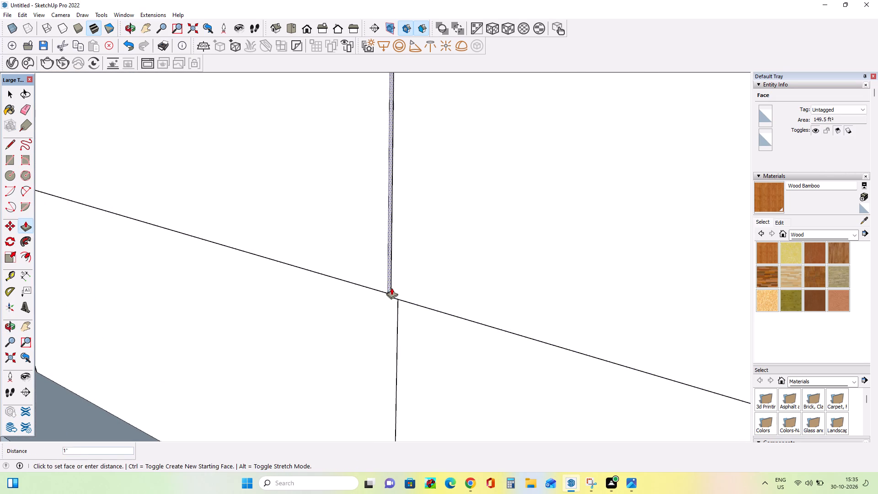
{"action": "left_click_drag", "start_coordinate": [391, 288], "coordinate": [394, 288]}
Examine the whole building from the side, front and rear to check how its blocks line up.
{"action": "scroll", "coordinate": [436, 297], "scroll_direction": "down", "scroll_amount": 18}
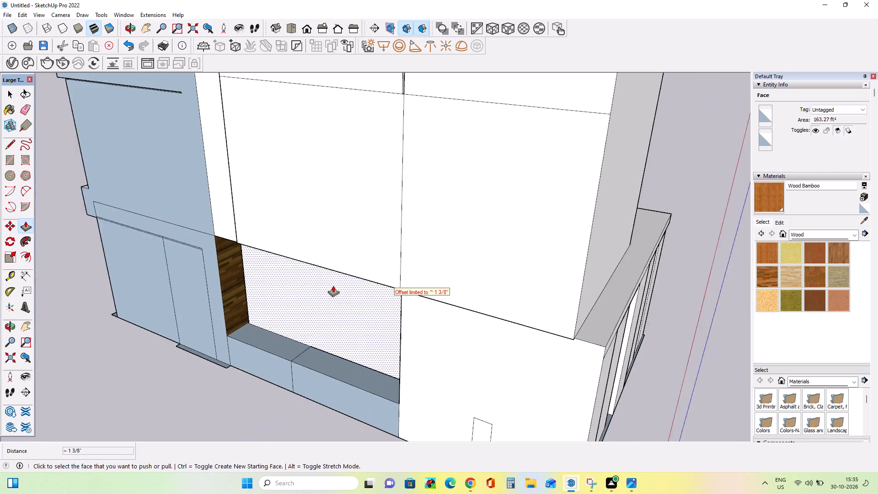
{"action": "scroll", "coordinate": [333, 285], "scroll_direction": "down", "scroll_amount": 16}
{"action": "middle_click_drag", "start_coordinate": [298, 291], "coordinate": [475, 210]}
{"action": "scroll", "coordinate": [475, 210], "scroll_direction": "down", "scroll_amount": 1}
{"action": "middle_click_drag", "start_coordinate": [385, 231], "coordinate": [385, 258]}
{"action": "scroll", "coordinate": [457, 264], "scroll_direction": "up", "scroll_amount": 1}
{"action": "middle_click_drag", "start_coordinate": [450, 269], "coordinate": [0, 342]}
{"action": "middle_click_drag", "start_coordinate": [491, 315], "coordinate": [372, 301]}
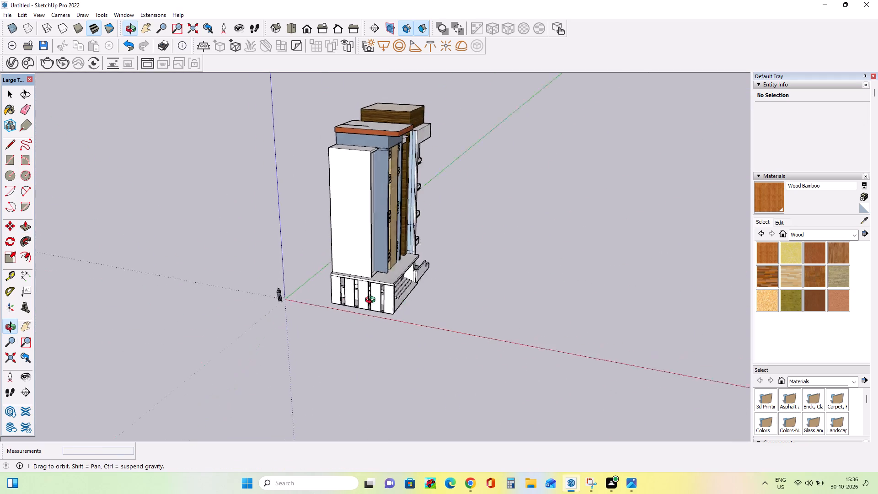
{"action": "middle_click_drag", "start_coordinate": [372, 301], "coordinate": [235, 303]}
{"action": "scroll", "coordinate": [543, 210], "scroll_direction": "up", "scroll_amount": 4}
{"action": "middle_click_drag", "start_coordinate": [493, 266], "coordinate": [476, 157]}
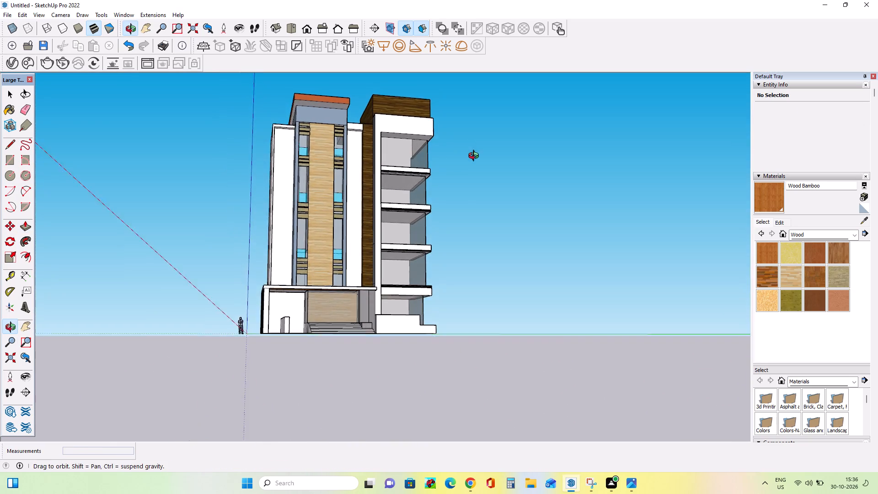
{"action": "middle_click_drag", "start_coordinate": [476, 157], "coordinate": [493, 257]}
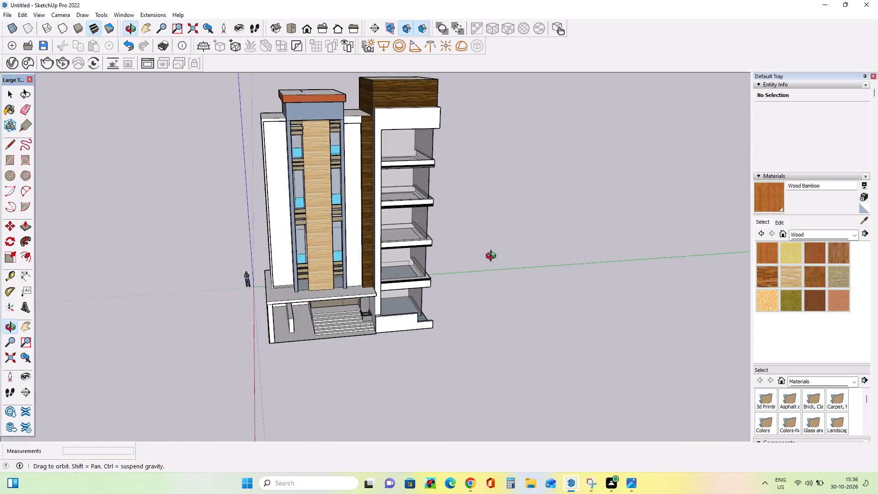
{"action": "middle_click_drag", "start_coordinate": [493, 257], "coordinate": [616, 262]}
{"action": "scroll", "coordinate": [616, 262], "scroll_direction": "down", "scroll_amount": 3}
{"action": "scroll", "coordinate": [391, 236], "scroll_direction": "down", "scroll_amount": 4}
{"action": "middle_click_drag", "start_coordinate": [390, 226], "coordinate": [549, 214]}
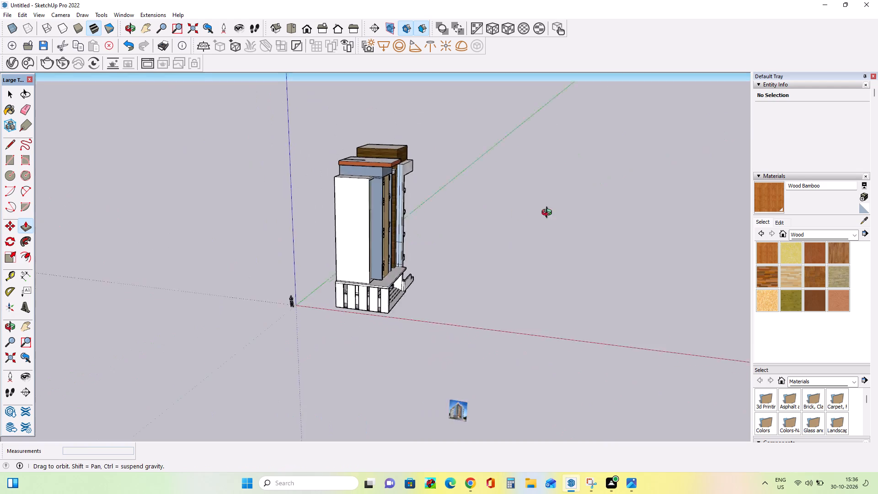
{"action": "middle_click_drag", "start_coordinate": [549, 214], "coordinate": [663, 266]}
{"action": "scroll", "coordinate": [375, 272], "scroll_direction": "up", "scroll_amount": 4}
{"action": "middle_click_drag", "start_coordinate": [375, 272], "coordinate": [625, 248]}
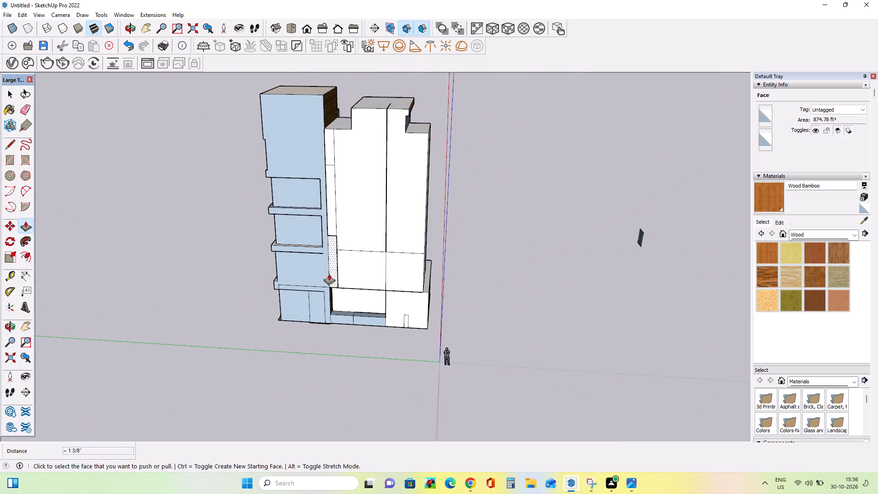
Draw a rectangle of about 18' 7 5/16" by 10' 1 1/16" over the recessed rear ground-floor opening above the low blocks.
{"action": "middle_click_drag", "start_coordinate": [340, 302], "coordinate": [419, 291]}
{"action": "scroll", "coordinate": [389, 301], "scroll_direction": "up", "scroll_amount": 7}
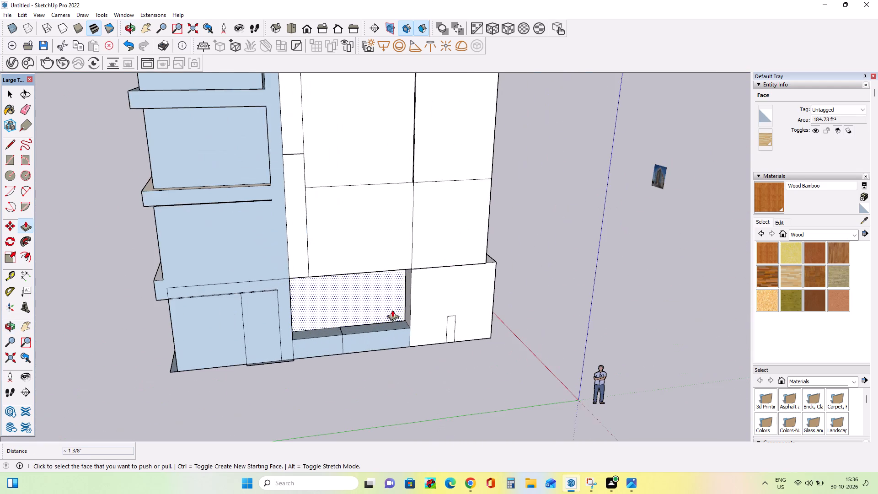
{"action": "middle_click_drag", "start_coordinate": [396, 312], "coordinate": [385, 269]}
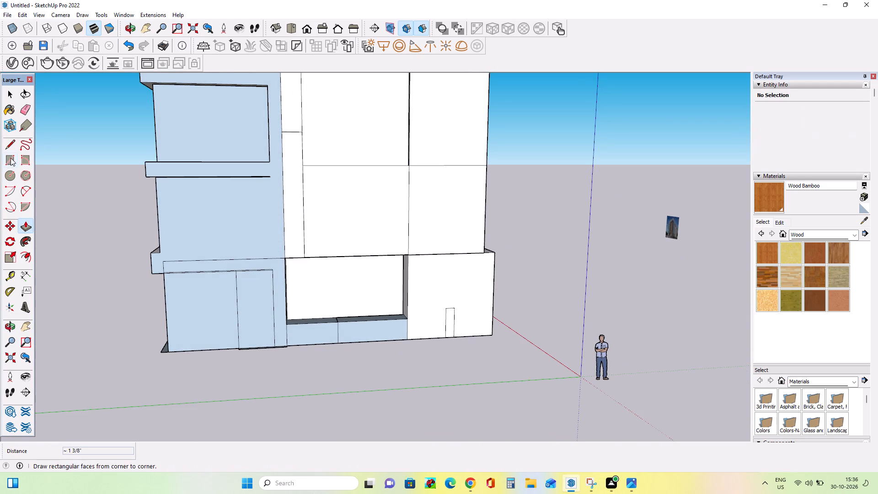
{"action": "left_click", "coordinate": [11, 158]}
{"action": "left_click", "coordinate": [289, 323]}
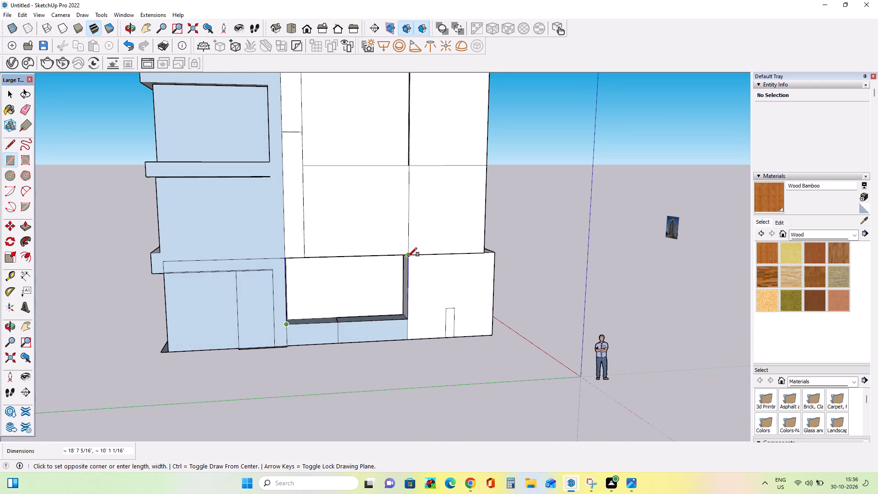
{"action": "left_click", "coordinate": [407, 256]}
Draw a rectangle of about 47' 10 7/16" by 64' 6 1/8" over the rear, from the balcony block's bottom outer corner to the opposite top corner.
{"action": "middle_click_drag", "start_coordinate": [420, 318], "coordinate": [434, 343]}
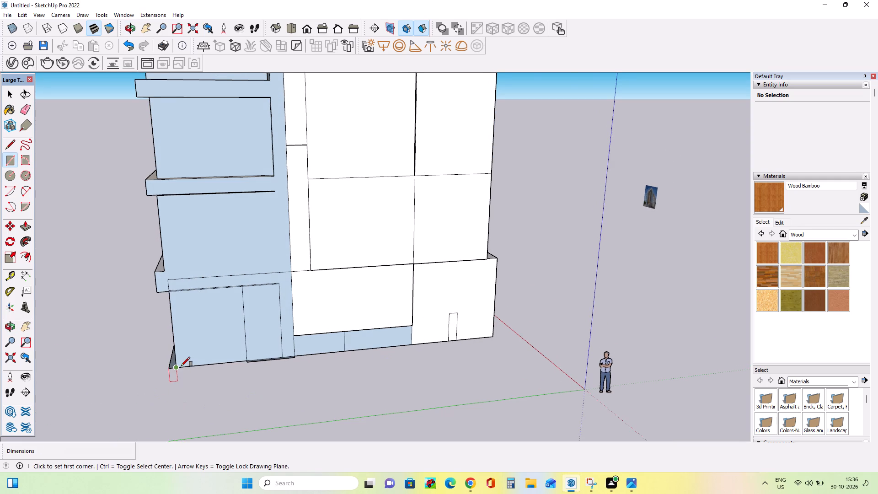
{"action": "left_click", "coordinate": [181, 366]}
{"action": "scroll", "coordinate": [381, 328], "scroll_direction": "down", "scroll_amount": 7}
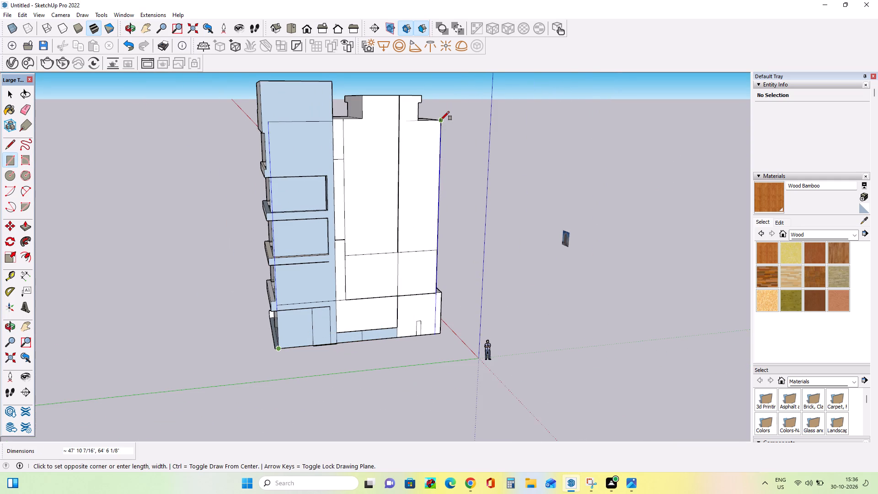
{"action": "left_click", "coordinate": [441, 120]}
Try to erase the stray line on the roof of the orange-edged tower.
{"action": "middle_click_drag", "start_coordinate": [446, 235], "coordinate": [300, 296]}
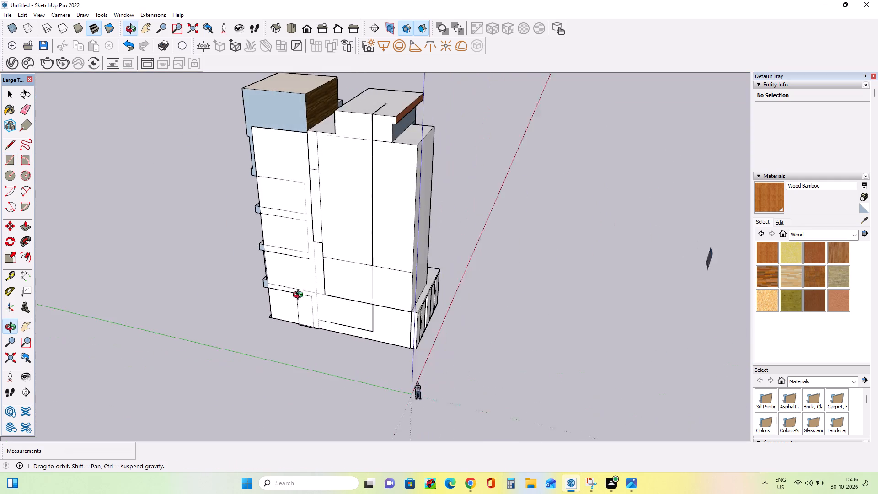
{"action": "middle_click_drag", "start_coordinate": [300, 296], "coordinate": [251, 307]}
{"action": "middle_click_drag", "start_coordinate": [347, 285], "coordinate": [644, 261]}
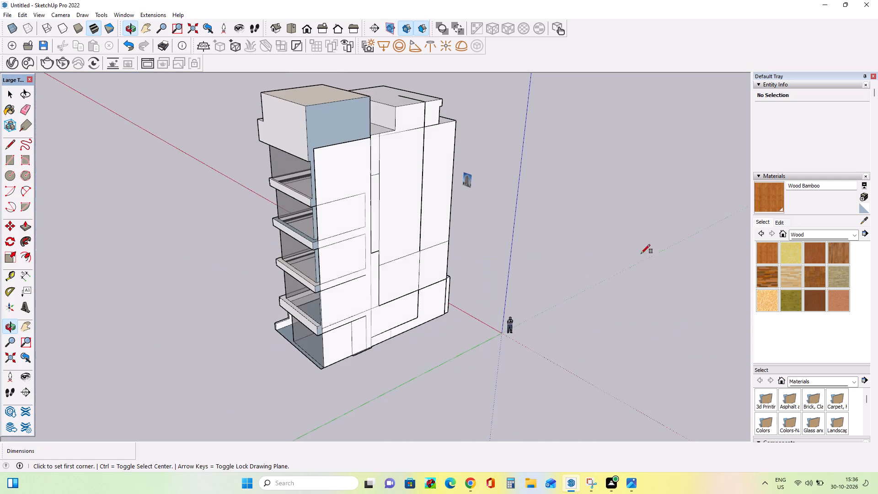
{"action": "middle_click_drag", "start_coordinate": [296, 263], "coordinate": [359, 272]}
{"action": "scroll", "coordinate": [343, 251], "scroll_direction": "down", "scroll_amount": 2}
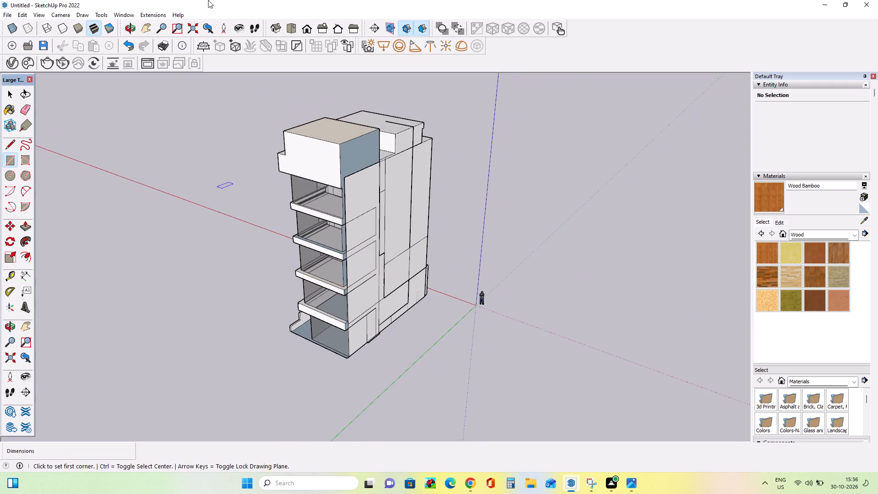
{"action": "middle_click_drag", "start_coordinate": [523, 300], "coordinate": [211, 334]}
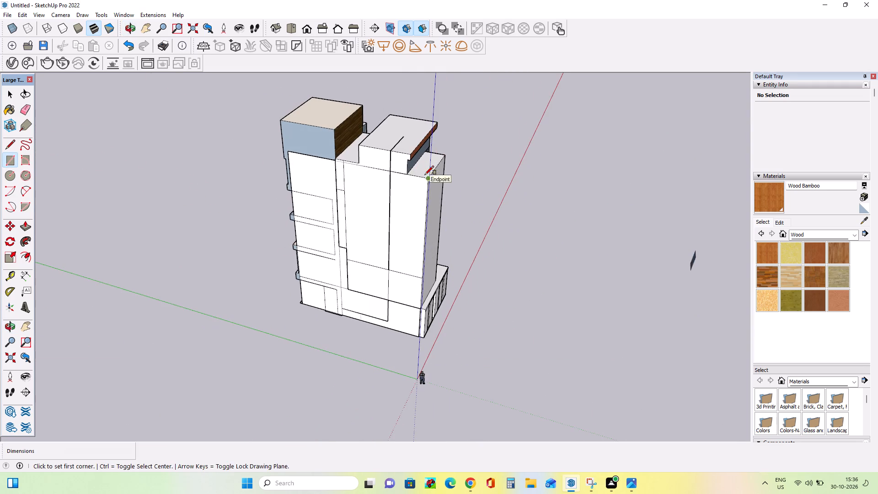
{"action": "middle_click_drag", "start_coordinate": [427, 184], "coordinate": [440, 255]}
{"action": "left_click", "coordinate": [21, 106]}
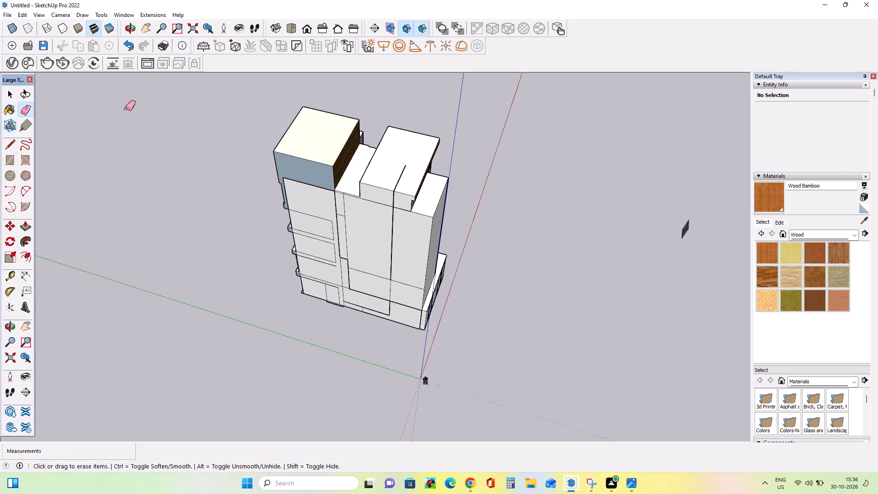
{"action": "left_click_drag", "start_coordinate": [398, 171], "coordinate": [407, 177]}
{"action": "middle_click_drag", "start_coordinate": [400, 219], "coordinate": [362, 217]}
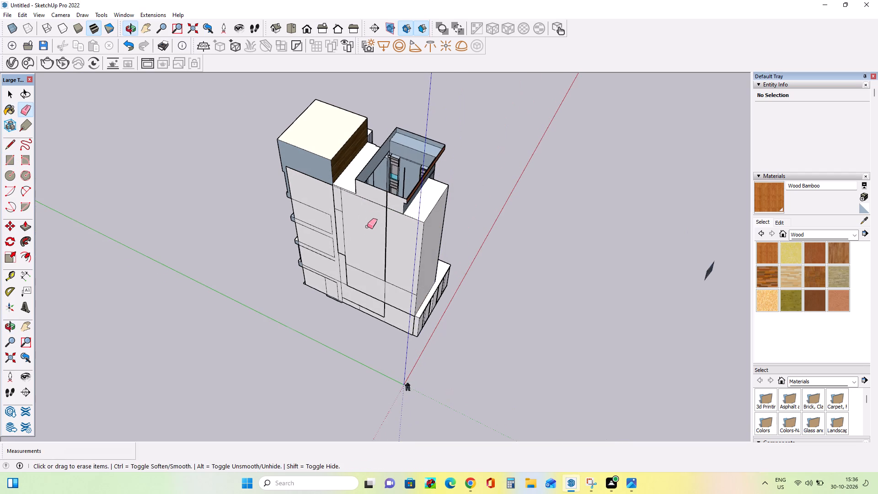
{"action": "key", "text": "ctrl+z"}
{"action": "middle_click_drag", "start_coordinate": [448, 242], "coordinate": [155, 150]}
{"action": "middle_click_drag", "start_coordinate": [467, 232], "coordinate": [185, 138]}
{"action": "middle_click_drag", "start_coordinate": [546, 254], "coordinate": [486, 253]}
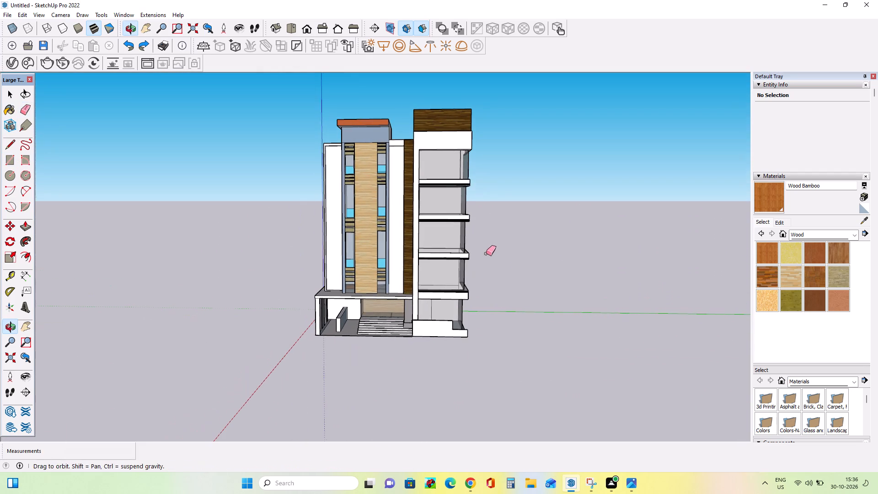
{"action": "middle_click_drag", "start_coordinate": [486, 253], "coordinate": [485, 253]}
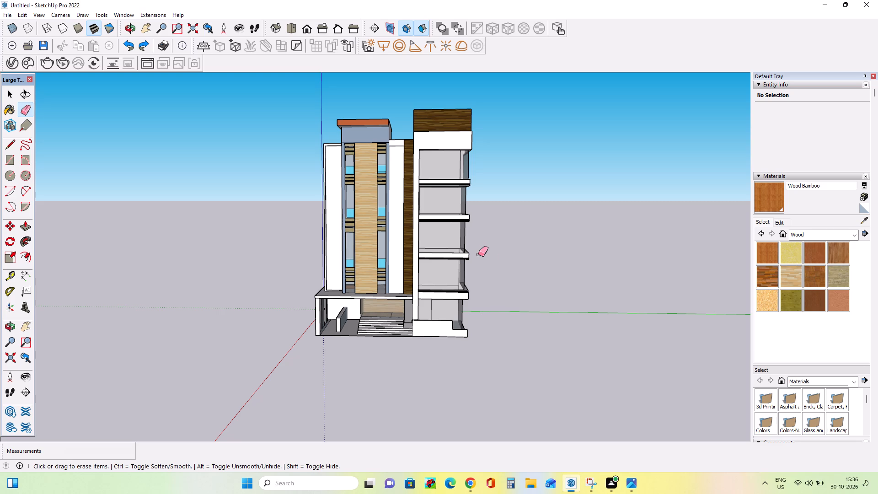
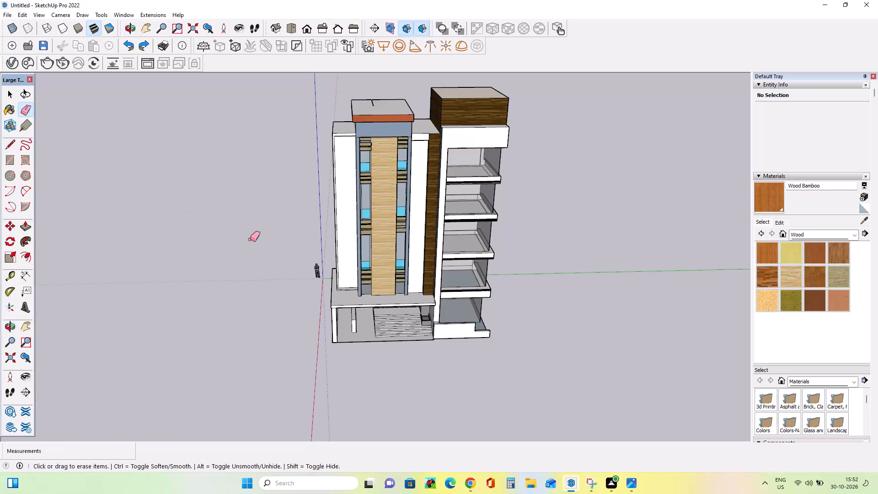
Erase the small stray edges protruding below the rear wall's bottom edge near the balcony block.
{"action": "middle_click_drag", "start_coordinate": [252, 250], "coordinate": [263, 276]}
{"action": "scroll", "coordinate": [312, 239], "scroll_direction": "up", "scroll_amount": 4}
{"action": "scroll", "coordinate": [187, 251], "scroll_direction": "down", "scroll_amount": 8}
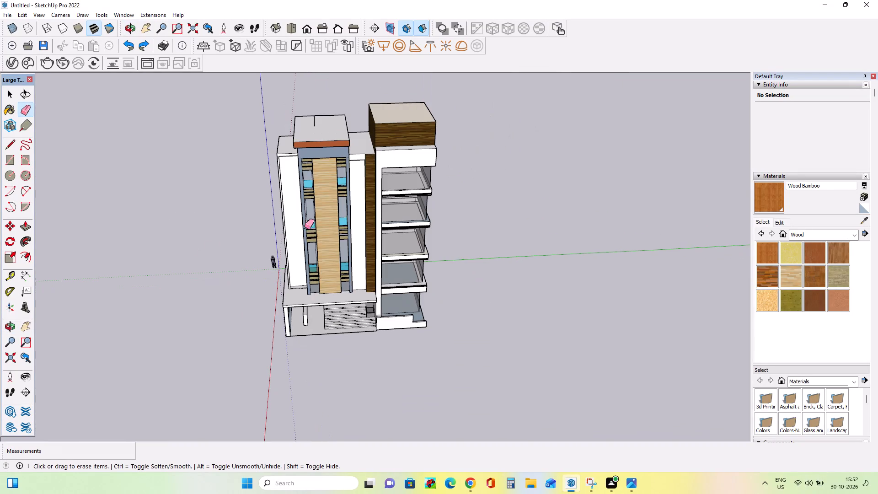
{"action": "middle_click_drag", "start_coordinate": [343, 178], "coordinate": [377, 97]}
{"action": "scroll", "coordinate": [377, 97], "scroll_direction": "down", "scroll_amount": 1}
{"action": "scroll", "coordinate": [375, 139], "scroll_direction": "up", "scroll_amount": 3}
{"action": "middle_click_drag", "start_coordinate": [284, 210], "coordinate": [541, 201]}
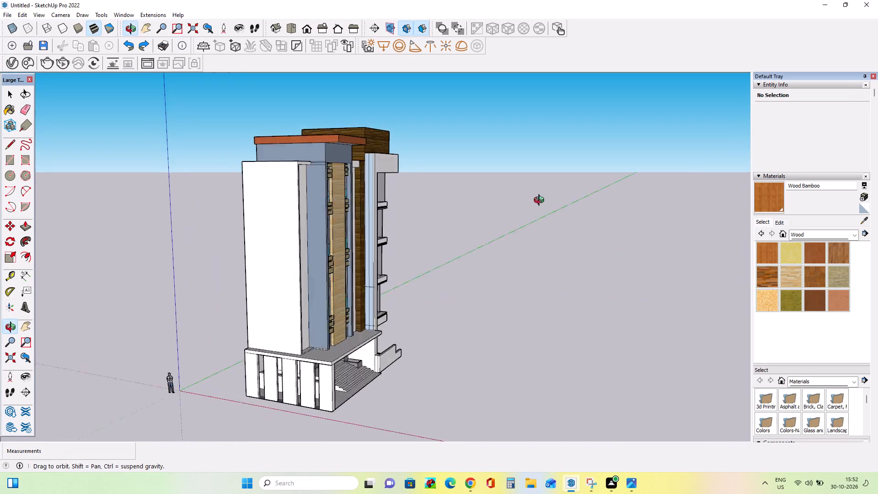
{"action": "middle_click_drag", "start_coordinate": [541, 201], "coordinate": [683, 199]}
{"action": "middle_click_drag", "start_coordinate": [220, 255], "coordinate": [259, 271]}
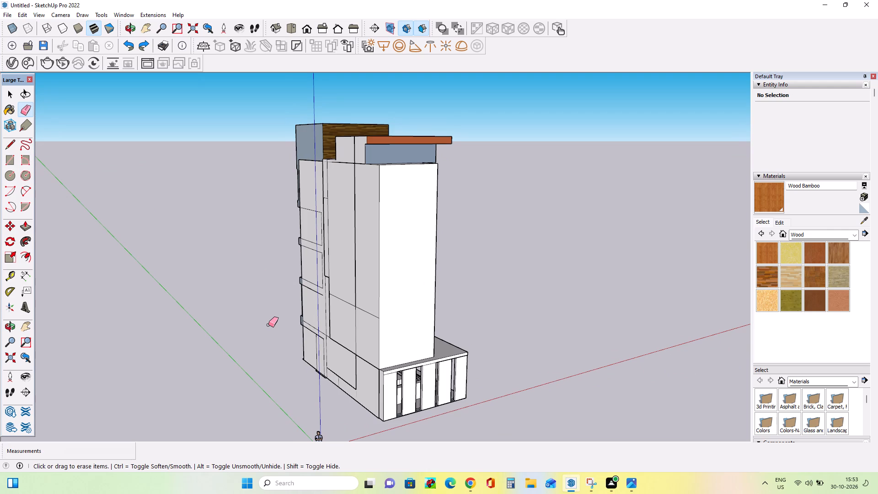
{"action": "middle_click_drag", "start_coordinate": [195, 308], "coordinate": [221, 290]}
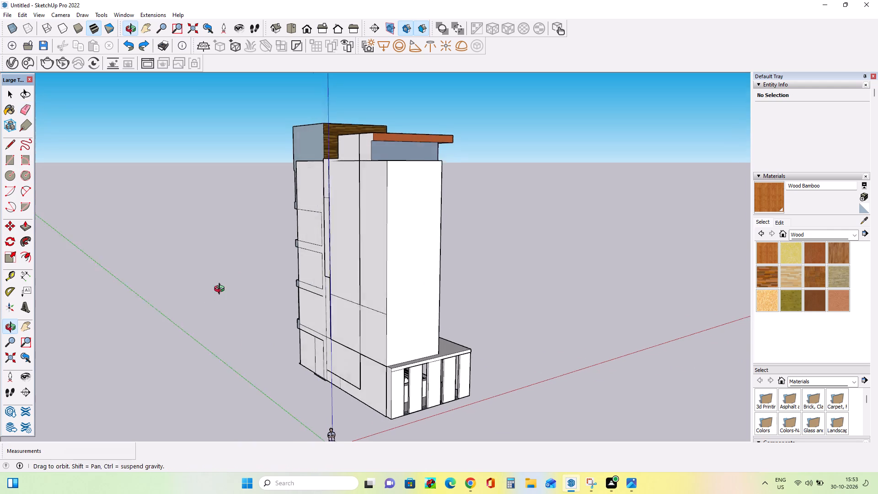
{"action": "middle_click_drag", "start_coordinate": [221, 290], "coordinate": [225, 285]}
{"action": "scroll", "coordinate": [225, 285], "scroll_direction": "down", "scroll_amount": 4}
{"action": "middle_click_drag", "start_coordinate": [305, 354], "coordinate": [321, 388]}
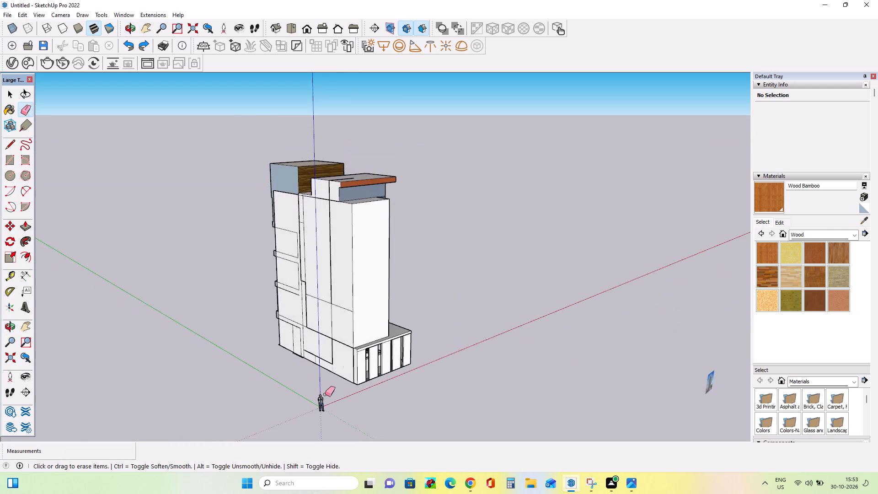
{"action": "scroll", "coordinate": [324, 395], "scroll_direction": "up", "scroll_amount": 3}
{"action": "middle_click_drag", "start_coordinate": [294, 383], "coordinate": [399, 425]}
{"action": "scroll", "coordinate": [294, 374], "scroll_direction": "up", "scroll_amount": 11}
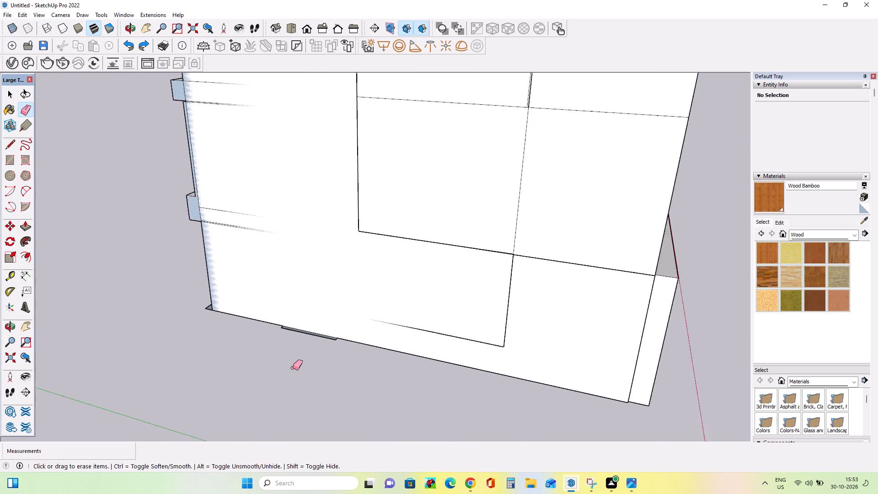
{"action": "scroll", "coordinate": [293, 368], "scroll_direction": "up", "scroll_amount": 8}
{"action": "left_click", "coordinate": [318, 311]}
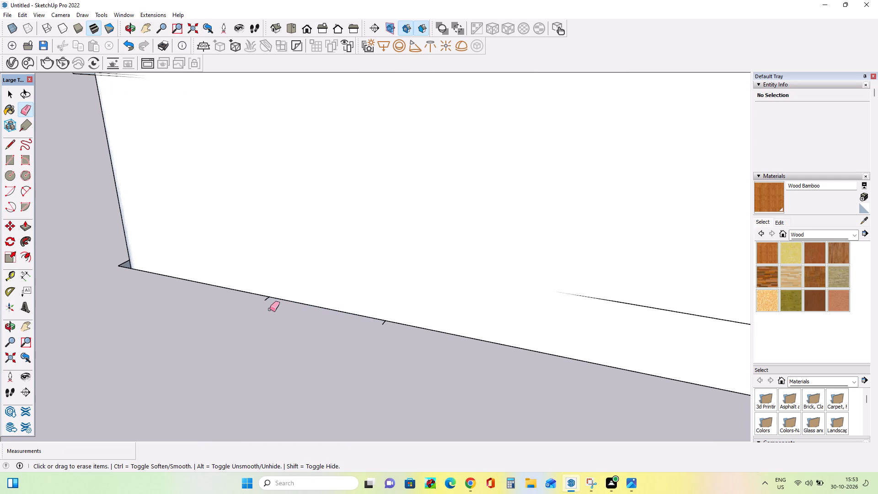
{"action": "left_click_drag", "start_coordinate": [262, 298], "coordinate": [267, 301]}
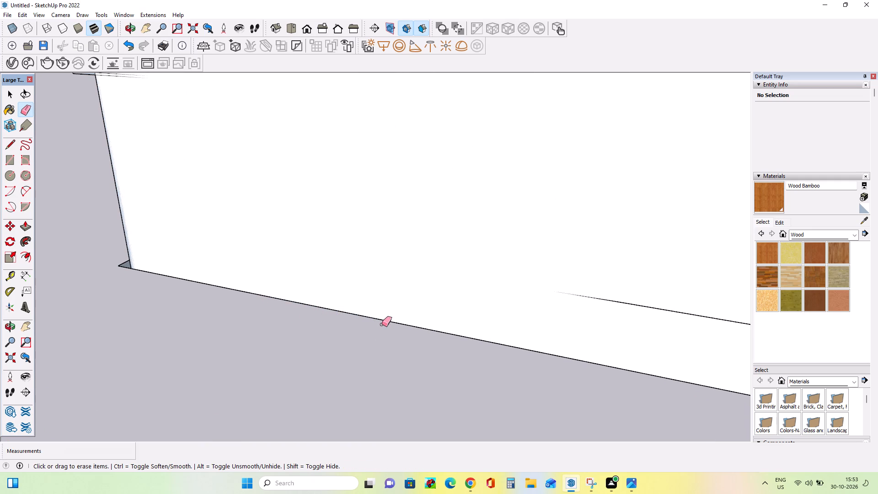
{"action": "left_click", "coordinate": [382, 324]}
Examine the building's underside, rear wall and roof blocks for leftover edges and gaps.
{"action": "scroll", "coordinate": [257, 324], "scroll_direction": "down", "scroll_amount": 20}
{"action": "scroll", "coordinate": [257, 324], "scroll_direction": "down", "scroll_amount": 2}
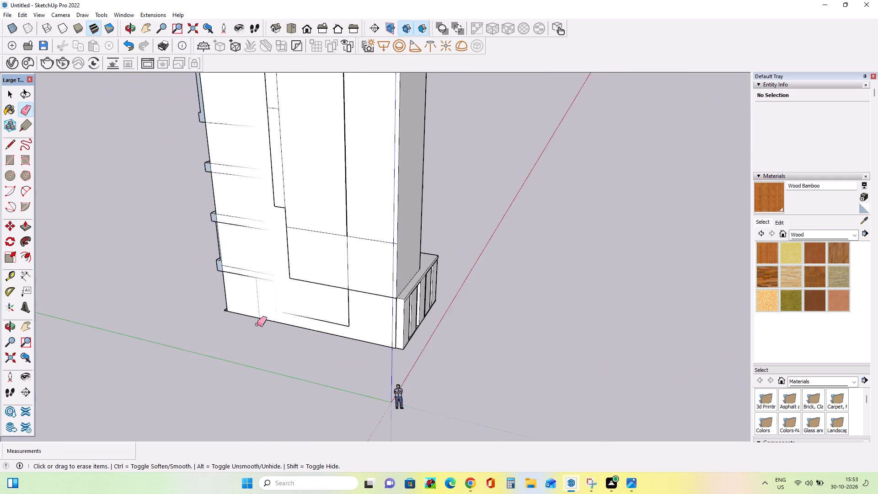
{"action": "scroll", "coordinate": [257, 324], "scroll_direction": "down", "scroll_amount": 4}
{"action": "middle_click_drag", "start_coordinate": [334, 352], "coordinate": [2, 47]}
{"action": "middle_click_drag", "start_coordinate": [241, 448], "coordinate": [279, 360]}
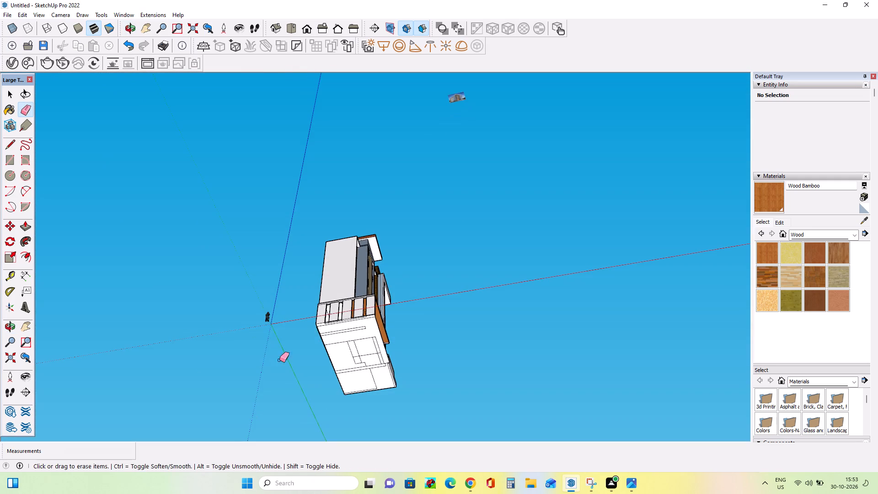
{"action": "middle_click_drag", "start_coordinate": [279, 360], "coordinate": [298, 346]}
{"action": "middle_click_drag", "start_coordinate": [321, 381], "coordinate": [422, 493]}
{"action": "scroll", "coordinate": [292, 269], "scroll_direction": "up", "scroll_amount": 1}
{"action": "middle_click_drag", "start_coordinate": [295, 280], "coordinate": [379, 483]}
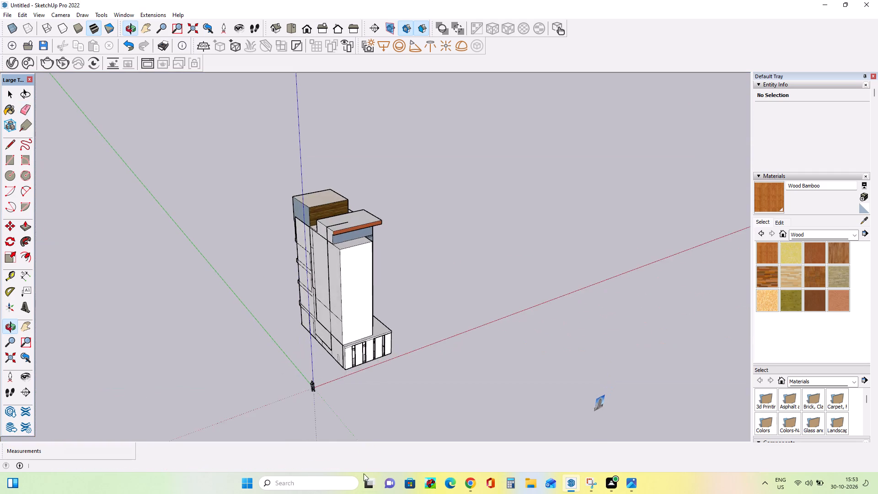
{"action": "scroll", "coordinate": [288, 382], "scroll_direction": "up", "scroll_amount": 8}
{"action": "middle_click_drag", "start_coordinate": [307, 390], "coordinate": [409, 430]}
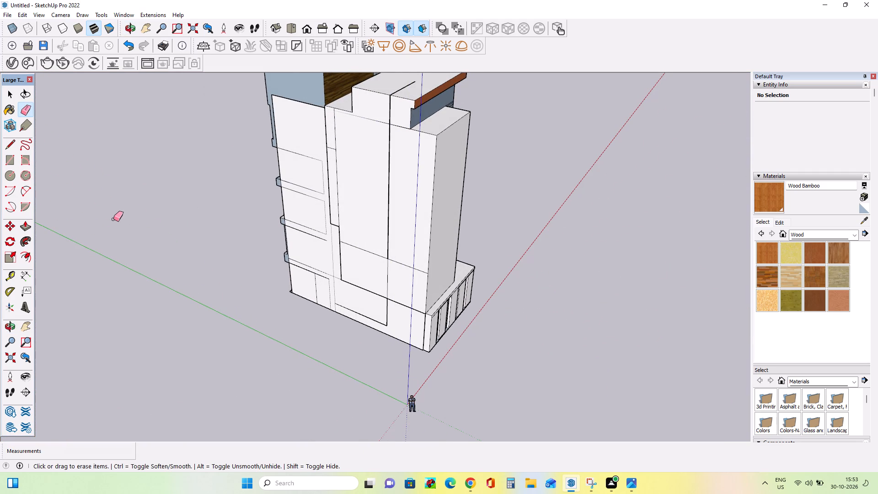
{"action": "scroll", "coordinate": [115, 231], "scroll_direction": "down", "scroll_amount": 6}
{"action": "middle_click_drag", "start_coordinate": [220, 300], "coordinate": [240, 348]}
{"action": "middle_click_drag", "start_coordinate": [190, 325], "coordinate": [188, 322]}
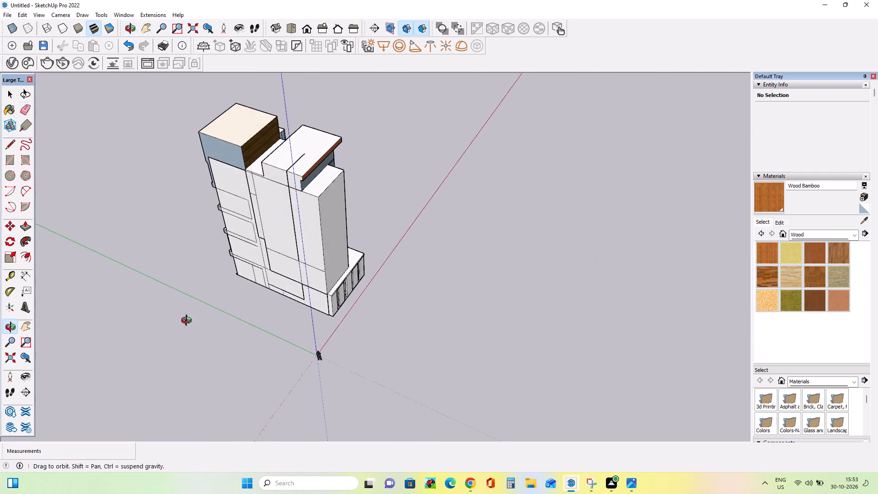
{"action": "middle_click_drag", "start_coordinate": [188, 322], "coordinate": [182, 236]}
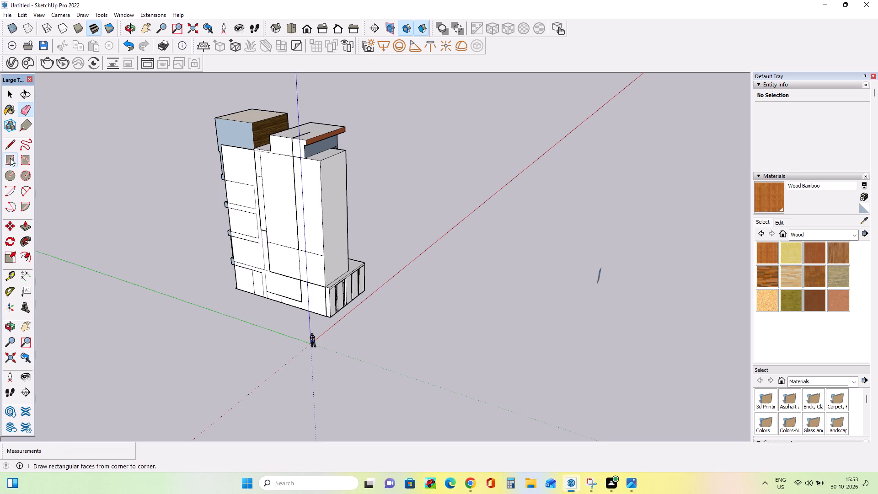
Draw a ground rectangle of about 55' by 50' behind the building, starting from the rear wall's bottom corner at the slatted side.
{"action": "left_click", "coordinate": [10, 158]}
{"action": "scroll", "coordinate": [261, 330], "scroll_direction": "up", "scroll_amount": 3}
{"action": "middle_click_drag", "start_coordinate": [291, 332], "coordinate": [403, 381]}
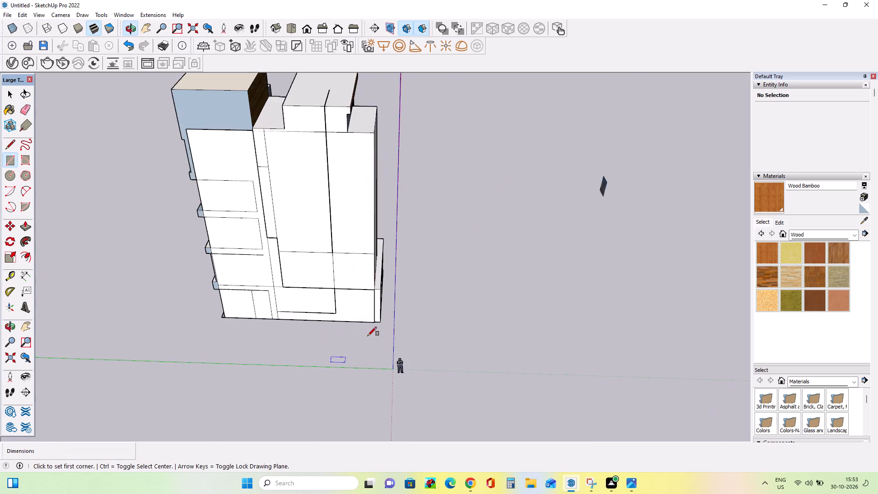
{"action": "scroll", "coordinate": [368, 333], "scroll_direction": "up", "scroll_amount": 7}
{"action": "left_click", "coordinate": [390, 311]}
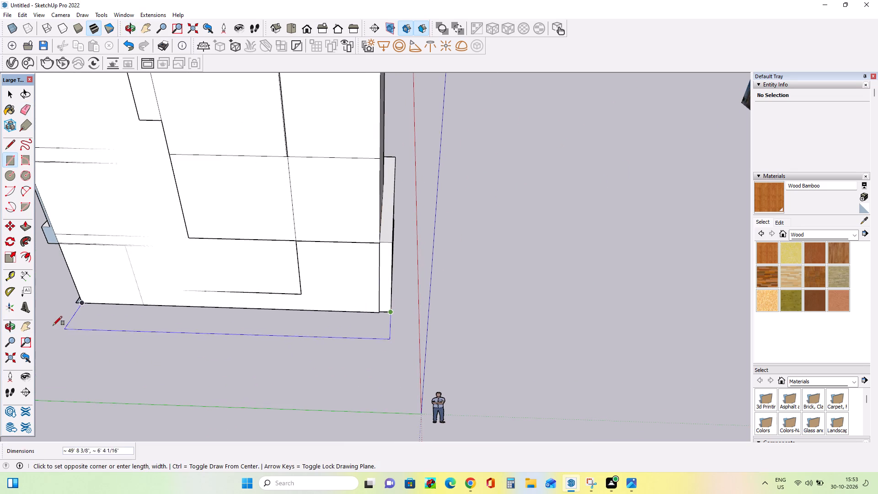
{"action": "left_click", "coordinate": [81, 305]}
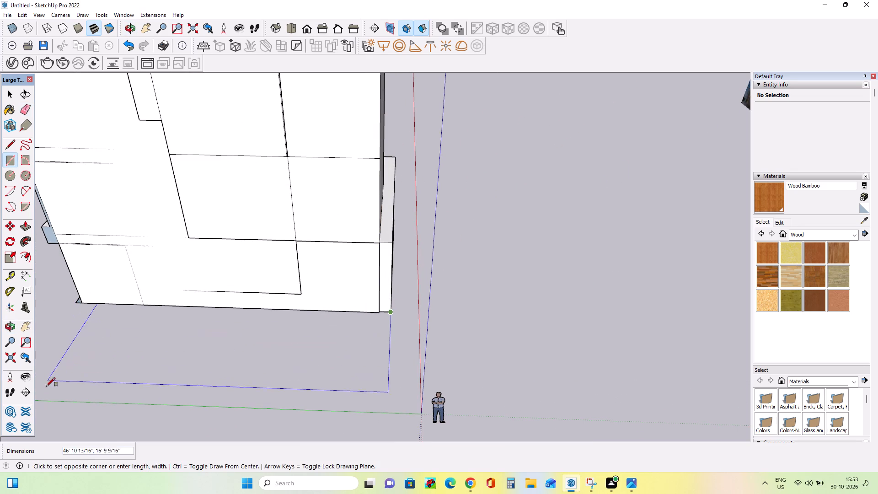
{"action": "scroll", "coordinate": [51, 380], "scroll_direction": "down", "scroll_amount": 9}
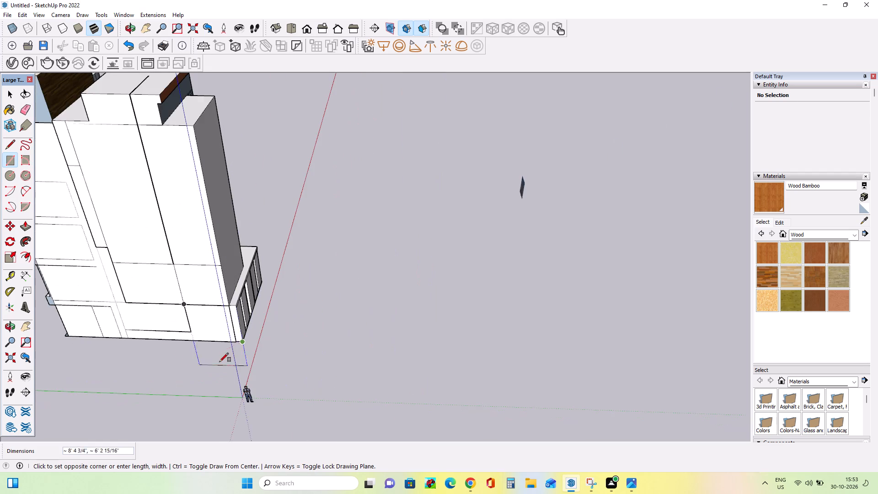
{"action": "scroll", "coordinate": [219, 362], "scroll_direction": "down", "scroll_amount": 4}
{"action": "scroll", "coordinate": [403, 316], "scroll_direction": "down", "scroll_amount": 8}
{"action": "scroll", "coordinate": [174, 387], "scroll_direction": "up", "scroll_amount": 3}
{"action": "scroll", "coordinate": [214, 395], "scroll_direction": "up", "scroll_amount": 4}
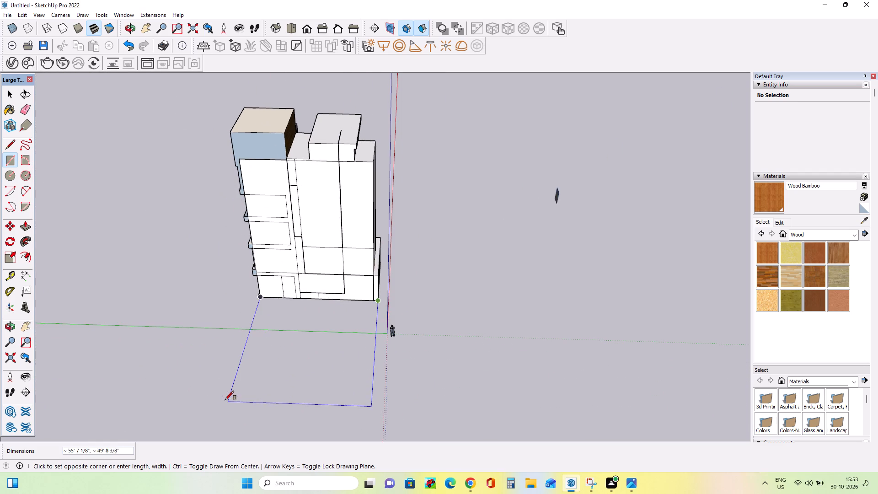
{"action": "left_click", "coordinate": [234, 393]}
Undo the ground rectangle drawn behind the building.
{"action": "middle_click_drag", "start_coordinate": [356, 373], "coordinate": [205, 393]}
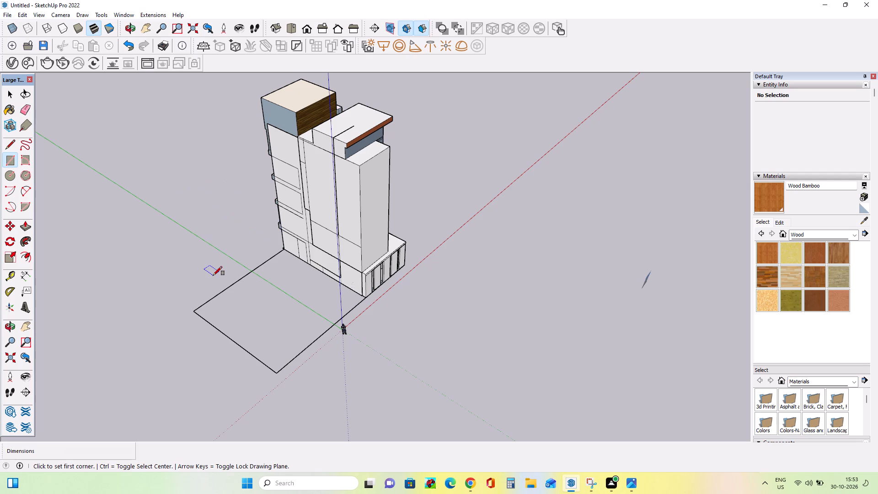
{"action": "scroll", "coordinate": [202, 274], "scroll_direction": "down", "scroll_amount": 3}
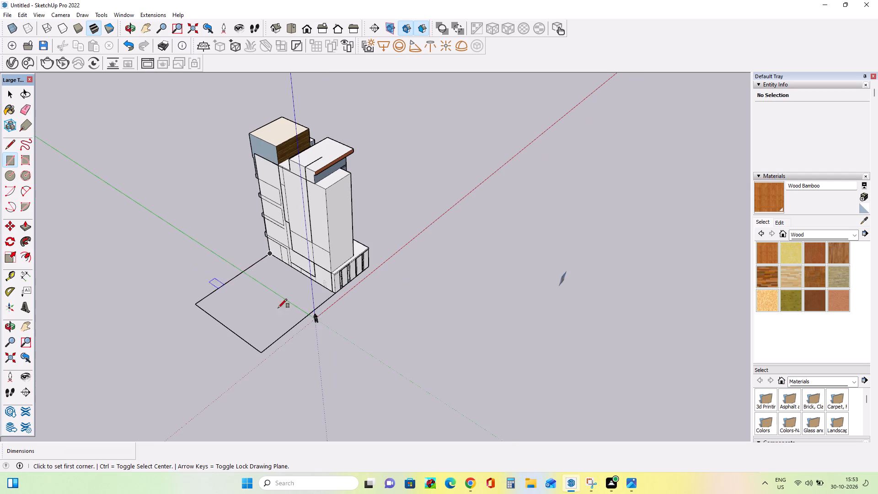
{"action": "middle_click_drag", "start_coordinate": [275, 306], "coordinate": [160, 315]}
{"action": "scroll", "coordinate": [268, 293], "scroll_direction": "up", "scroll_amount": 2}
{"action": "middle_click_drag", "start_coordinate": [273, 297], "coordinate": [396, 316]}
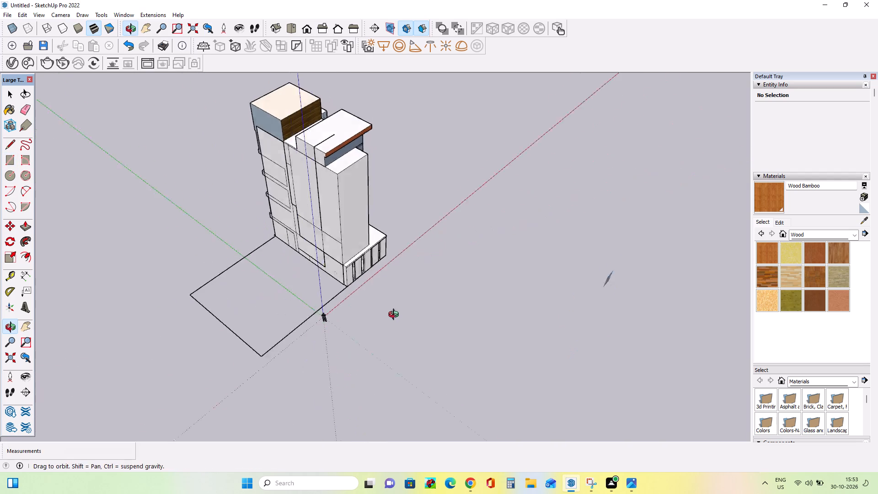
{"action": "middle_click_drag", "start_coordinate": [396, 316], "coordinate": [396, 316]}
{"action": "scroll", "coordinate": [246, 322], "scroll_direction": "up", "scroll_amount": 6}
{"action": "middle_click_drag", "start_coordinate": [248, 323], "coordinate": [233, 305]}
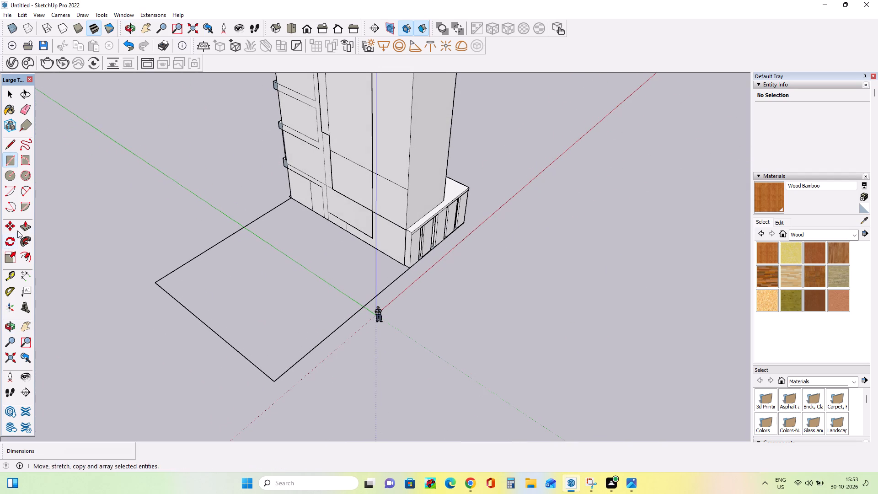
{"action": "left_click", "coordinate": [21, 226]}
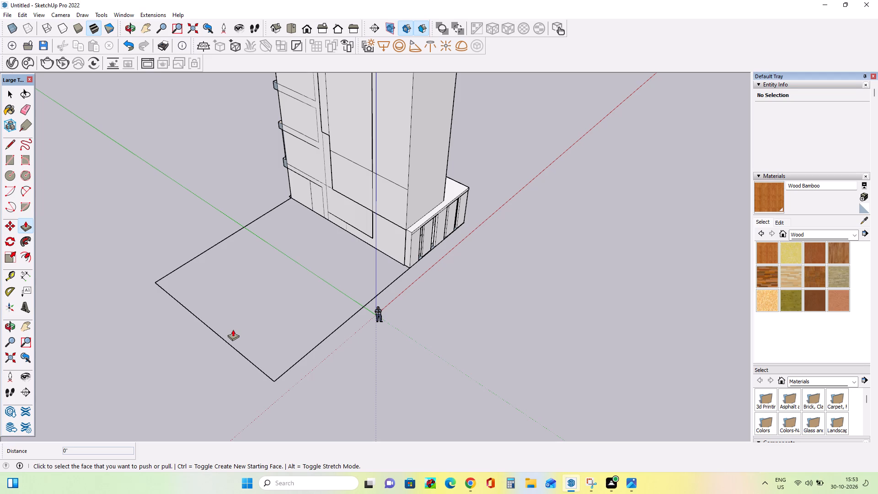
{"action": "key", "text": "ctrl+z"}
Erase the rear wall's vertical edge beside the slatted ground-floor corner and the stray line along its bottom edge.
{"action": "middle_click_drag", "start_coordinate": [336, 331], "coordinate": [382, 294]}
{"action": "scroll", "coordinate": [348, 262], "scroll_direction": "up", "scroll_amount": 6}
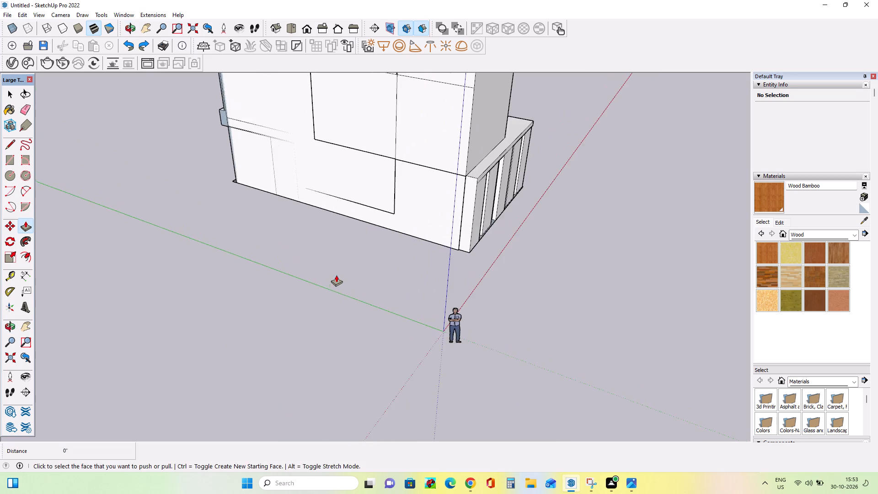
{"action": "middle_click_drag", "start_coordinate": [336, 270], "coordinate": [358, 184]}
{"action": "scroll", "coordinate": [360, 206], "scroll_direction": "up", "scroll_amount": 8}
{"action": "middle_click_drag", "start_coordinate": [359, 233], "coordinate": [225, 207]}
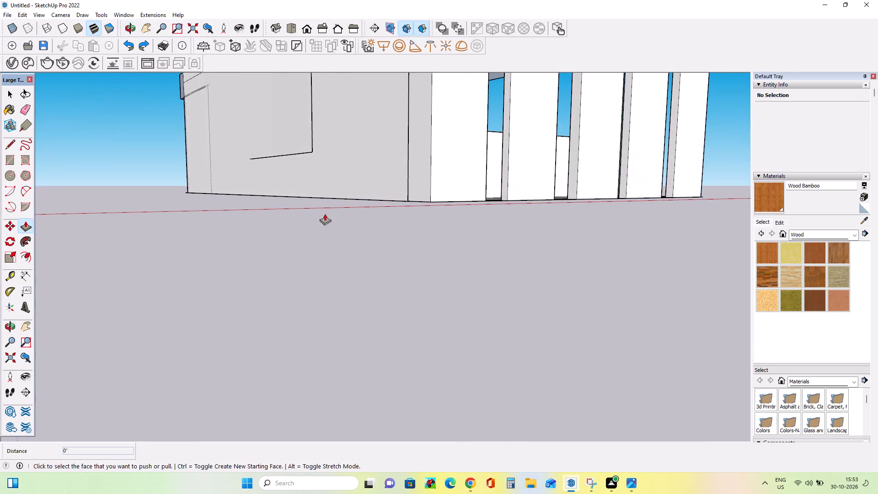
{"action": "scroll", "coordinate": [340, 204], "scroll_direction": "up", "scroll_amount": 4}
{"action": "middle_click_drag", "start_coordinate": [407, 206], "coordinate": [354, 228]}
{"action": "scroll", "coordinate": [273, 270], "scroll_direction": "up", "scroll_amount": 4}
{"action": "middle_click", "coordinate": [278, 266]}
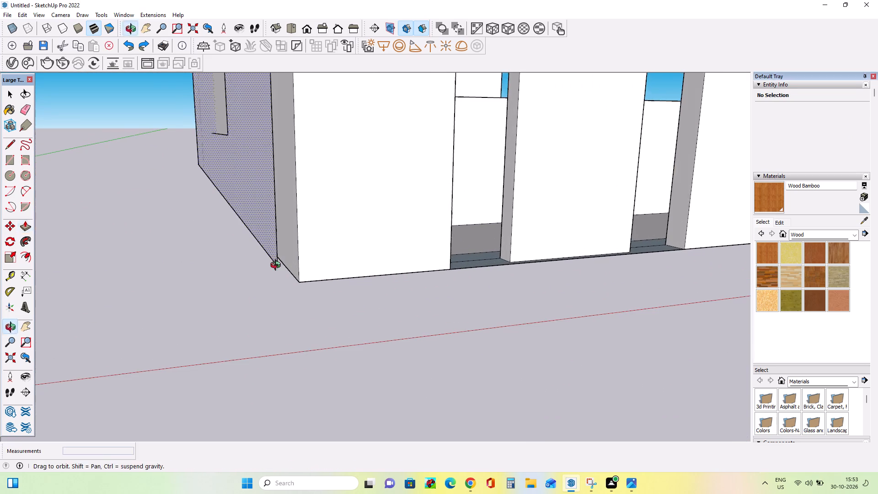
{"action": "scroll", "coordinate": [271, 295], "scroll_direction": "down", "scroll_amount": 3}
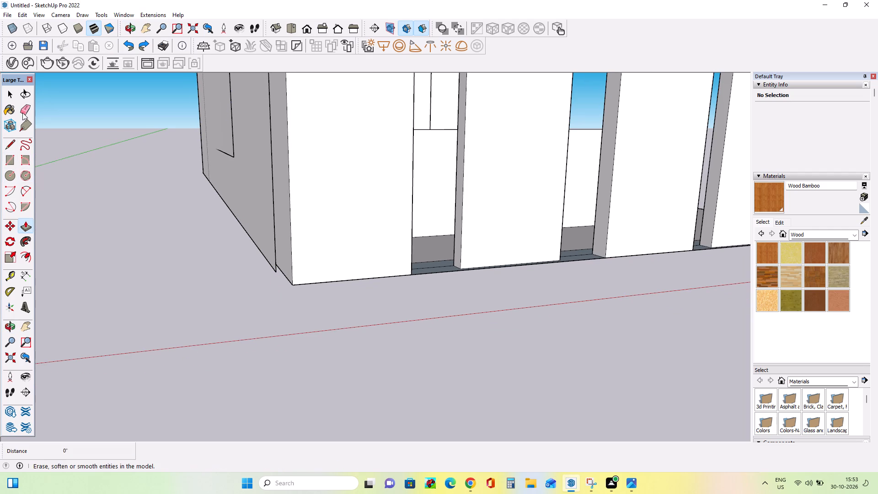
{"action": "left_click", "coordinate": [26, 109]}
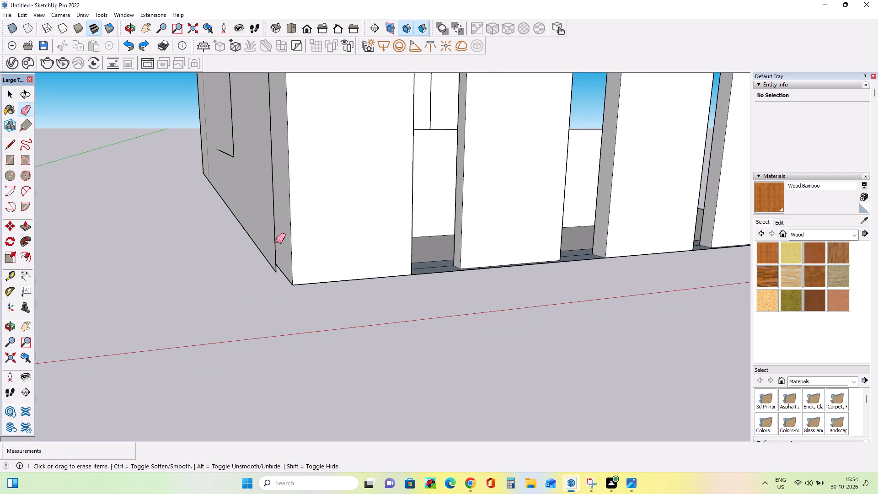
{"action": "left_click", "coordinate": [274, 241]}
{"action": "middle_click_drag", "start_coordinate": [268, 264], "coordinate": [372, 286]}
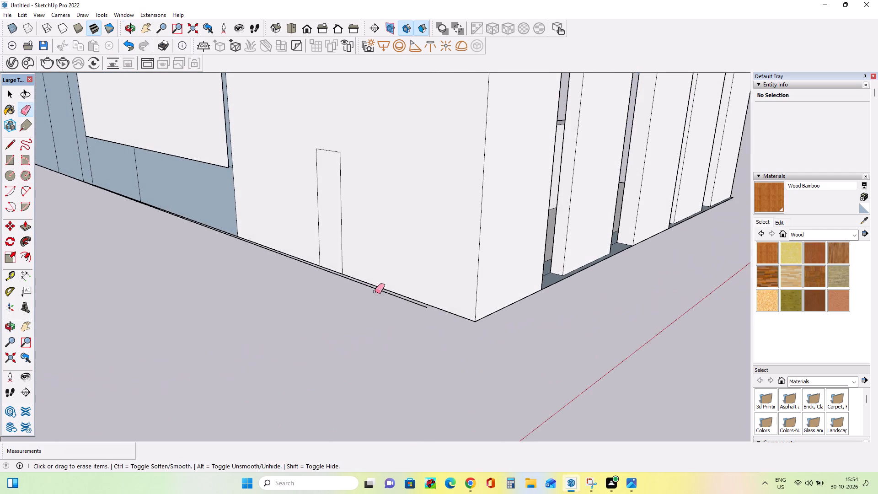
{"action": "left_click", "coordinate": [394, 296]}
Examine the ground floor from the rear, around to the front entrance, and from below.
{"action": "scroll", "coordinate": [396, 296], "scroll_direction": "down", "scroll_amount": 2}
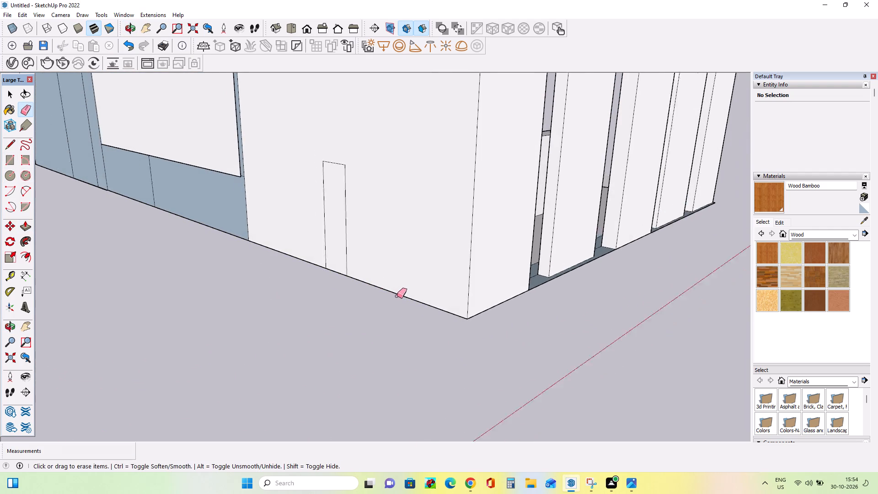
{"action": "scroll", "coordinate": [397, 296], "scroll_direction": "down", "scroll_amount": 7}
{"action": "middle_click_drag", "start_coordinate": [261, 293], "coordinate": [346, 262]}
{"action": "scroll", "coordinate": [20, 272], "scroll_direction": "up", "scroll_amount": 4}
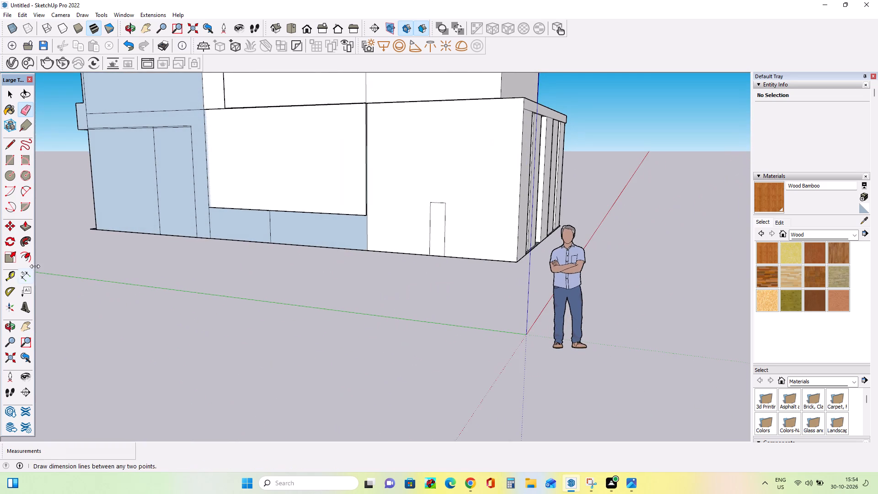
{"action": "scroll", "coordinate": [307, 290], "scroll_direction": "up", "scroll_amount": 1}
{"action": "scroll", "coordinate": [307, 290], "scroll_direction": "down", "scroll_amount": 3}
{"action": "scroll", "coordinate": [350, 297], "scroll_direction": "down", "scroll_amount": 6}
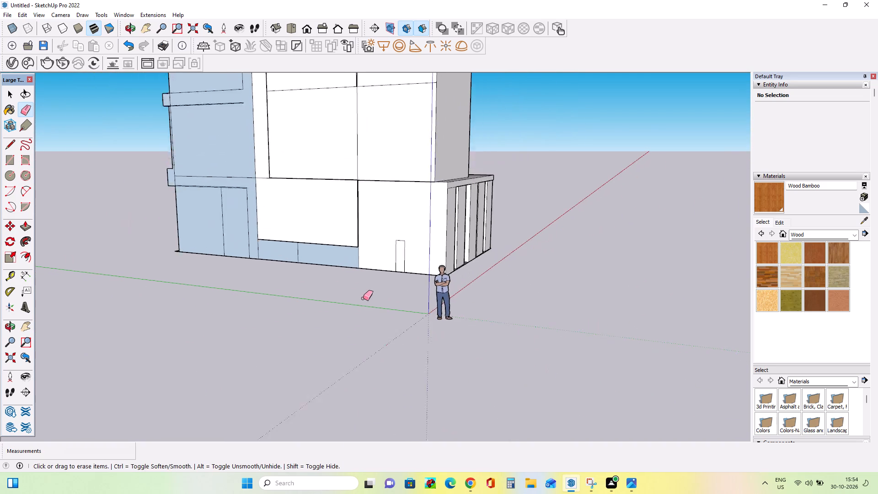
{"action": "scroll", "coordinate": [363, 298], "scroll_direction": "down", "scroll_amount": 1}
{"action": "middle_click_drag", "start_coordinate": [518, 294], "coordinate": [0, 301]}
{"action": "middle_click_drag", "start_coordinate": [344, 292], "coordinate": [251, 251]}
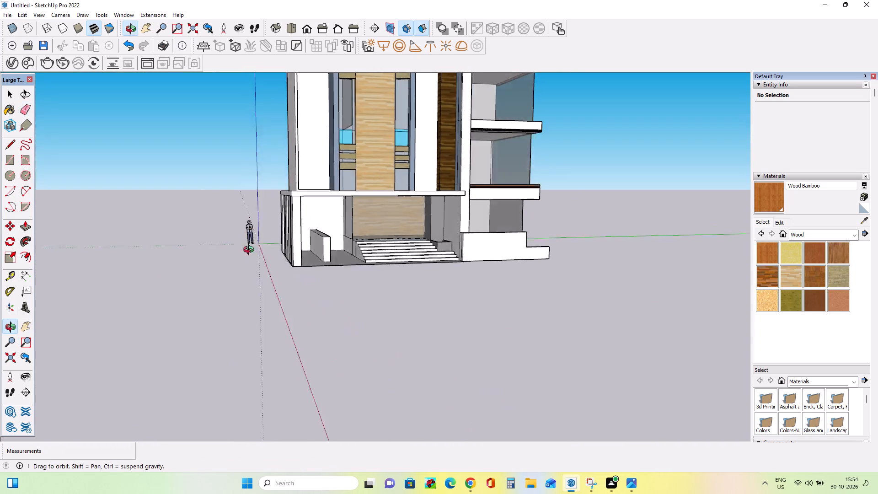
{"action": "middle_click_drag", "start_coordinate": [251, 251], "coordinate": [322, 220]}
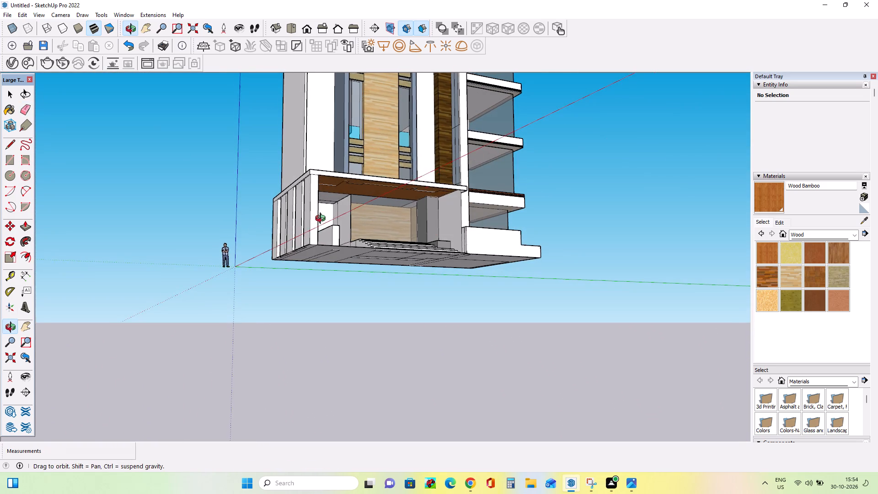
Paint the unpainted part of the ground-floor entrance ceiling with Wood Bamboo.
{"action": "middle_click_drag", "start_coordinate": [322, 220], "coordinate": [294, 183]}
{"action": "middle_click_drag", "start_coordinate": [385, 239], "coordinate": [302, 244]}
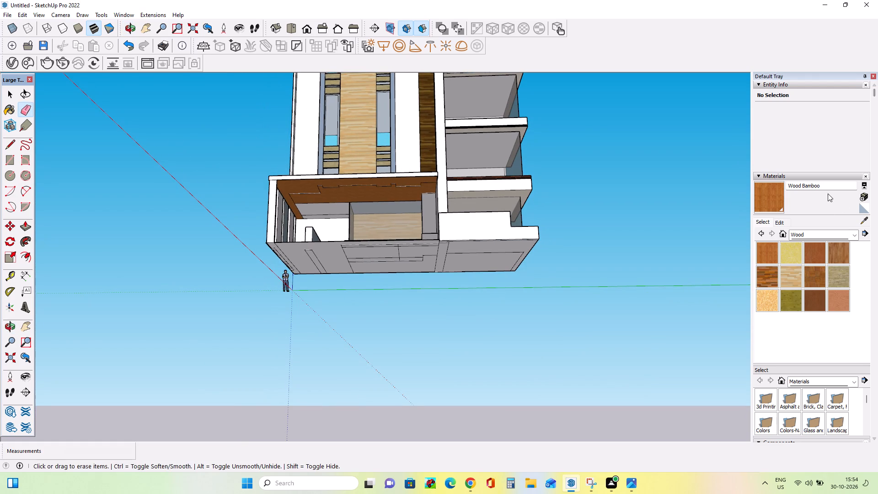
{"action": "left_click", "coordinate": [768, 251]}
{"action": "left_click", "coordinate": [328, 210]}
{"action": "left_click", "coordinate": [328, 218]}
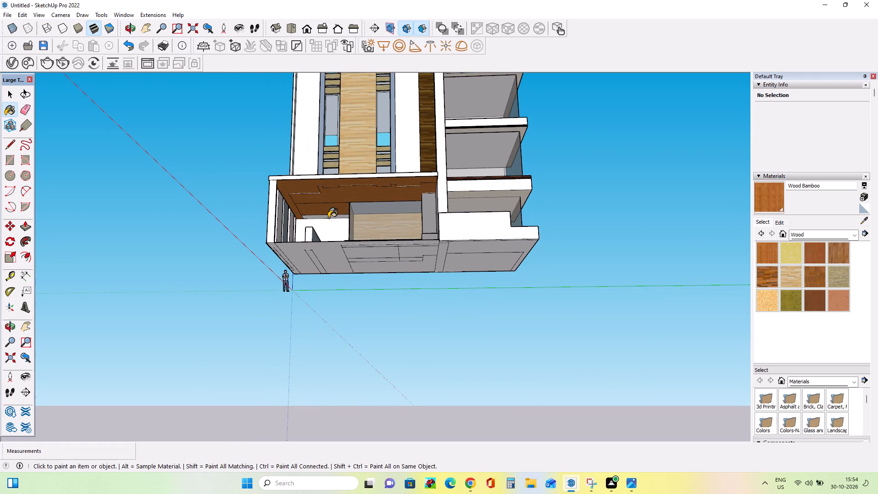
{"action": "left_click", "coordinate": [337, 215]}
Draw a ground rectangle behind the building, starting from the rear wall's bottom corner at the slatted side and spanning the rear wall's width.
{"action": "middle_click_drag", "start_coordinate": [336, 220], "coordinate": [366, 231]}
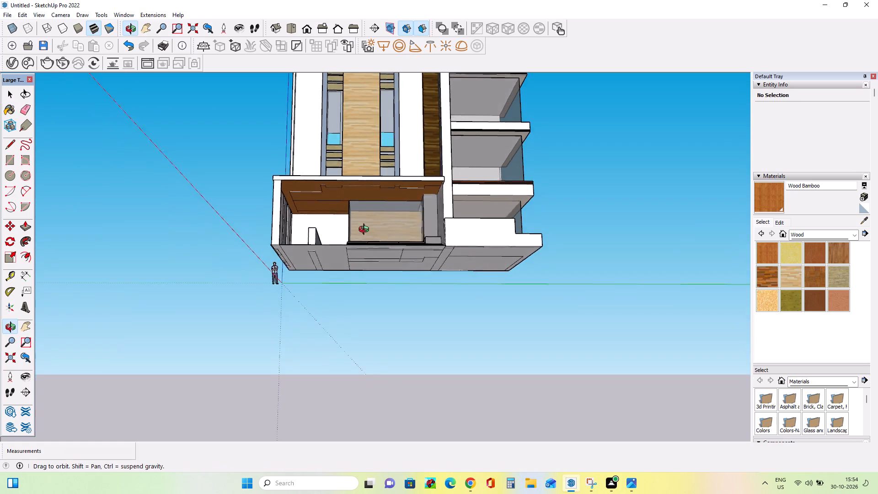
{"action": "middle_click_drag", "start_coordinate": [366, 231], "coordinate": [740, 329]}
{"action": "middle_click_drag", "start_coordinate": [428, 271], "coordinate": [614, 282]}
{"action": "middle_click_drag", "start_coordinate": [327, 261], "coordinate": [346, 282]}
{"action": "scroll", "coordinate": [390, 283], "scroll_direction": "up", "scroll_amount": 3}
{"action": "middle_click_drag", "start_coordinate": [394, 285], "coordinate": [403, 291]}
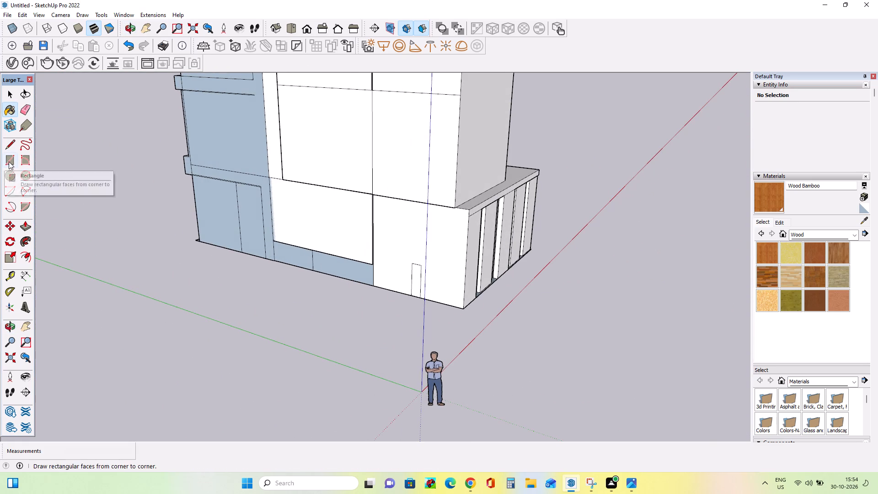
{"action": "left_click", "coordinate": [9, 161]}
{"action": "left_click", "coordinate": [460, 305]}
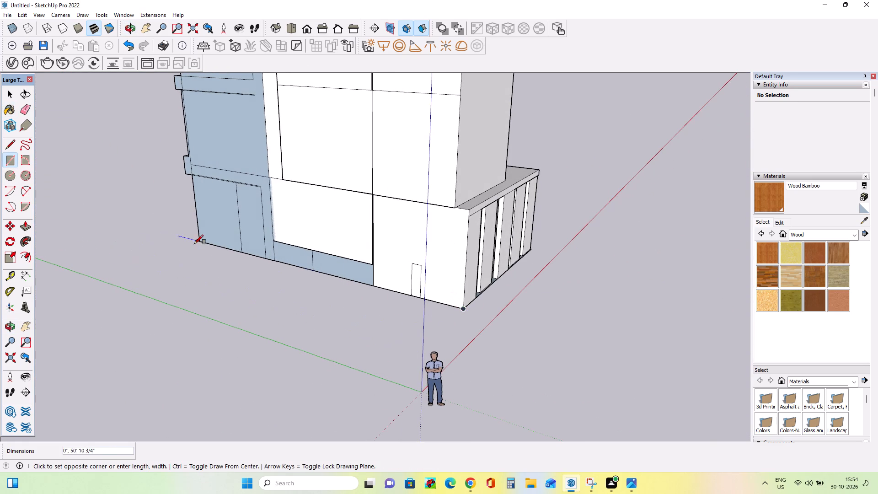
{"action": "left_click", "coordinate": [198, 241]}
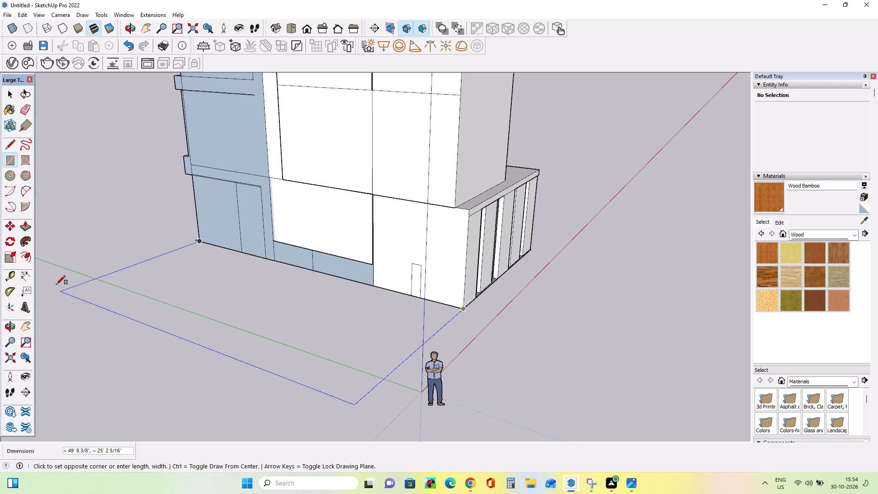
{"action": "left_click", "coordinate": [37, 312]}
Extend the ground area rearward with an adjoining square of about 45' 11" per side.
{"action": "middle_click_drag", "start_coordinate": [268, 283], "coordinate": [95, 277]}
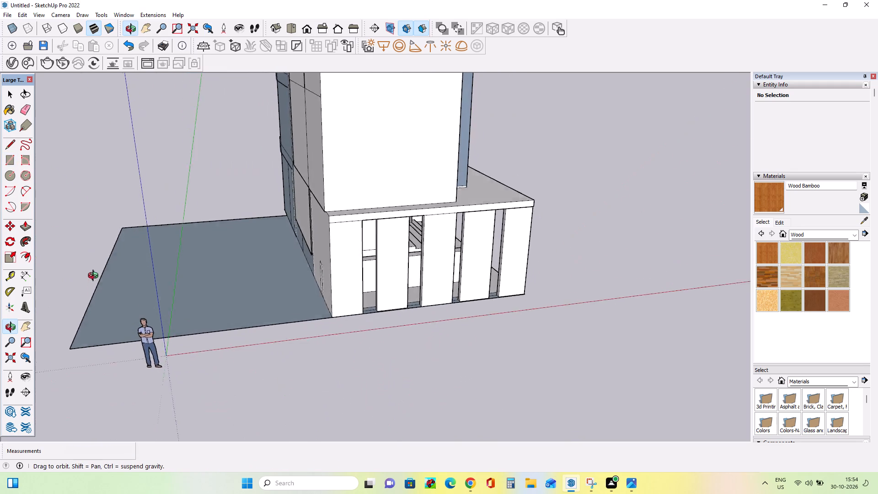
{"action": "middle_click_drag", "start_coordinate": [95, 277], "coordinate": [143, 297]}
{"action": "scroll", "coordinate": [278, 286], "scroll_direction": "down", "scroll_amount": 6}
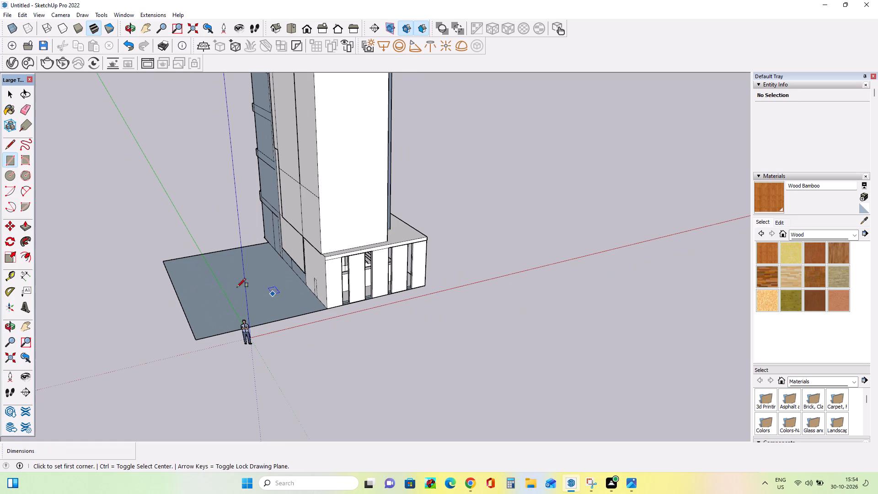
{"action": "middle_click_drag", "start_coordinate": [261, 243], "coordinate": [280, 255]}
{"action": "scroll", "coordinate": [281, 255], "scroll_direction": "down", "scroll_amount": 4}
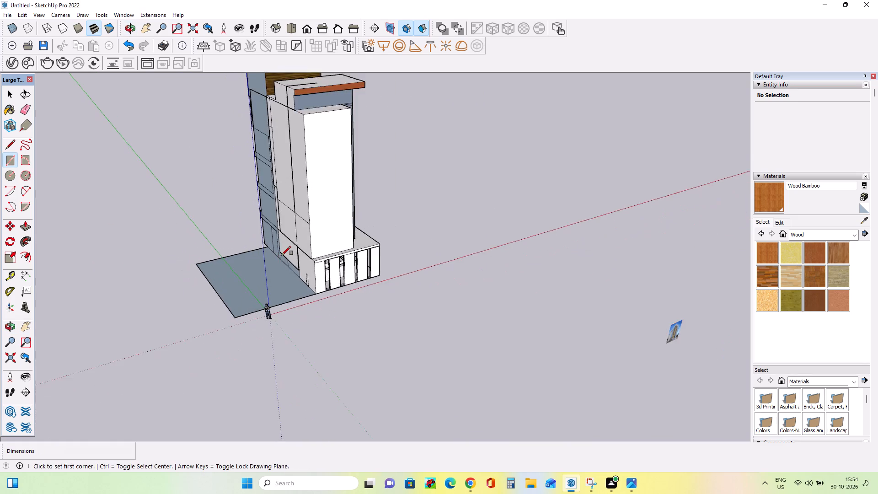
{"action": "scroll", "coordinate": [282, 255], "scroll_direction": "down", "scroll_amount": 5}
{"action": "middle_click_drag", "start_coordinate": [265, 295], "coordinate": [279, 283]}
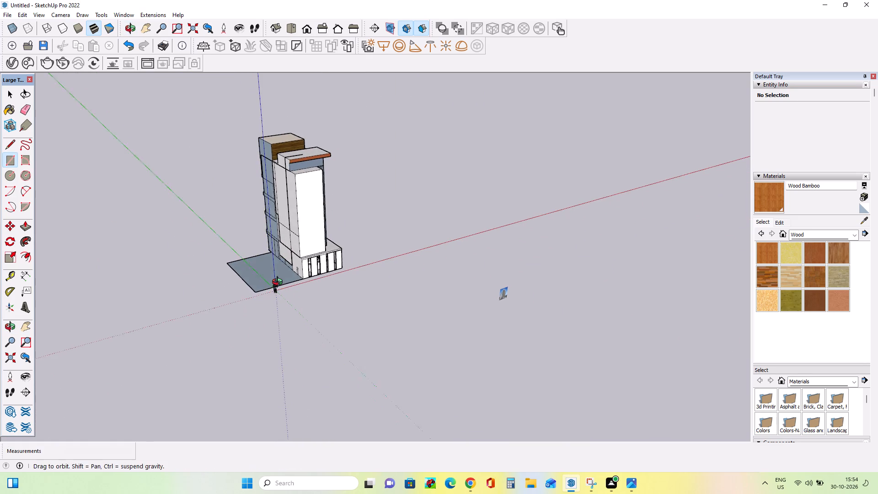
{"action": "middle_click_drag", "start_coordinate": [279, 283], "coordinate": [280, 283]}
{"action": "left_click", "coordinate": [257, 294]}
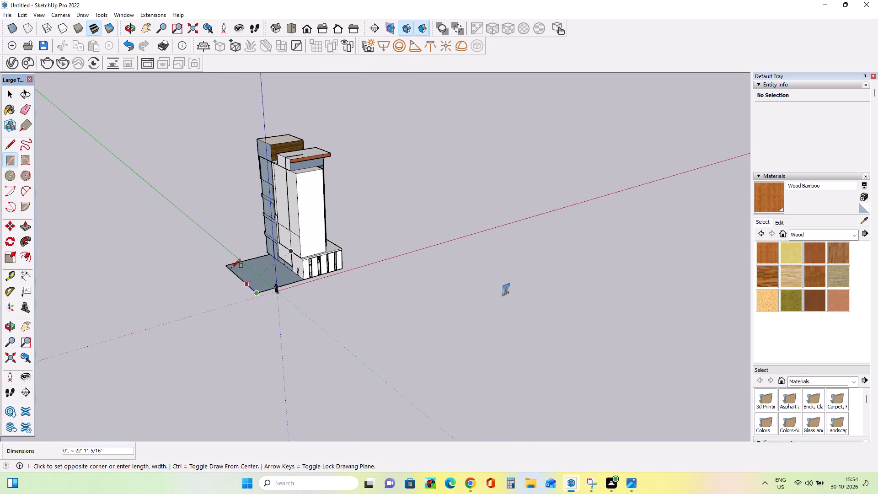
{"action": "left_click", "coordinate": [228, 262]}
{"action": "left_click", "coordinate": [156, 292]}
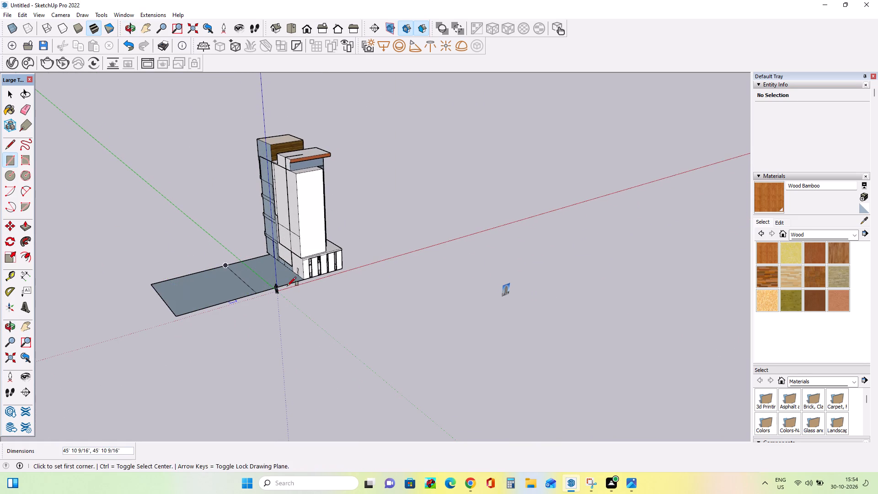
Erase the dividing line between the two adjoining ground rectangles behind the building.
{"action": "middle_click_drag", "start_coordinate": [287, 286], "coordinate": [259, 285]}
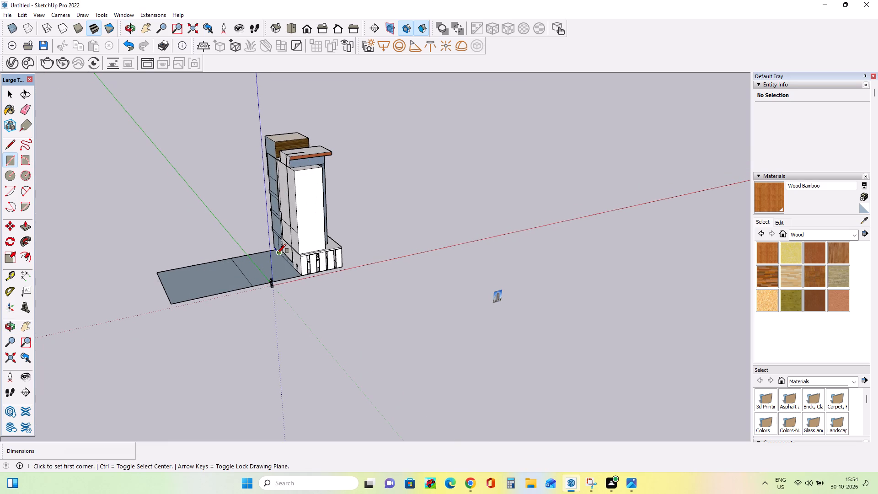
{"action": "middle_click_drag", "start_coordinate": [185, 224], "coordinate": [190, 231]}
{"action": "scroll", "coordinate": [220, 240], "scroll_direction": "down", "scroll_amount": 3}
{"action": "middle_click_drag", "start_coordinate": [228, 252], "coordinate": [229, 240]}
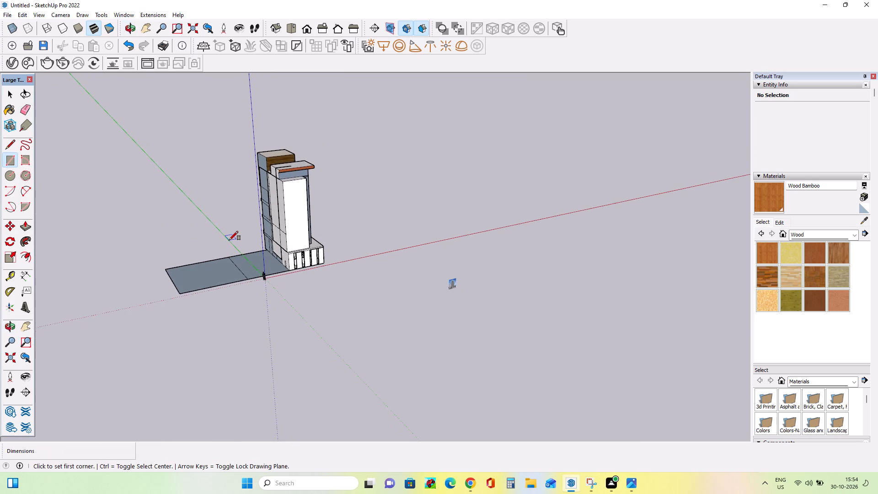
{"action": "scroll", "coordinate": [229, 240], "scroll_direction": "up", "scroll_amount": 2}
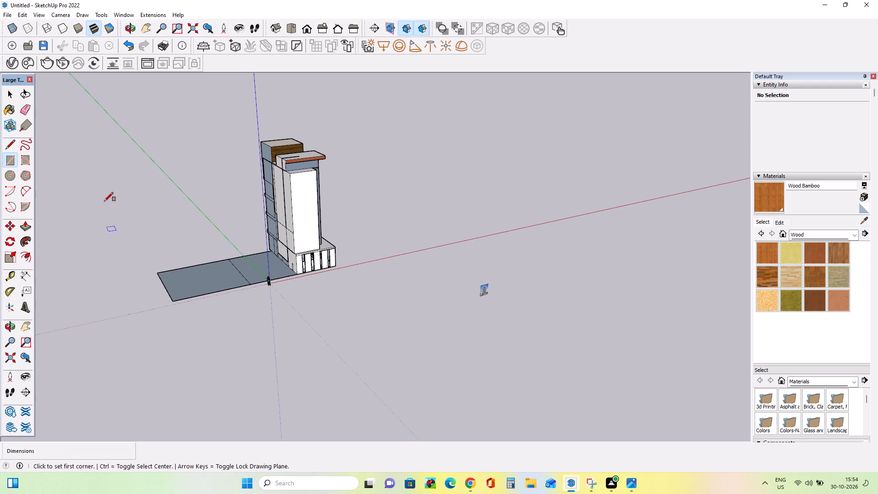
{"action": "middle_click", "coordinate": [313, 274]}
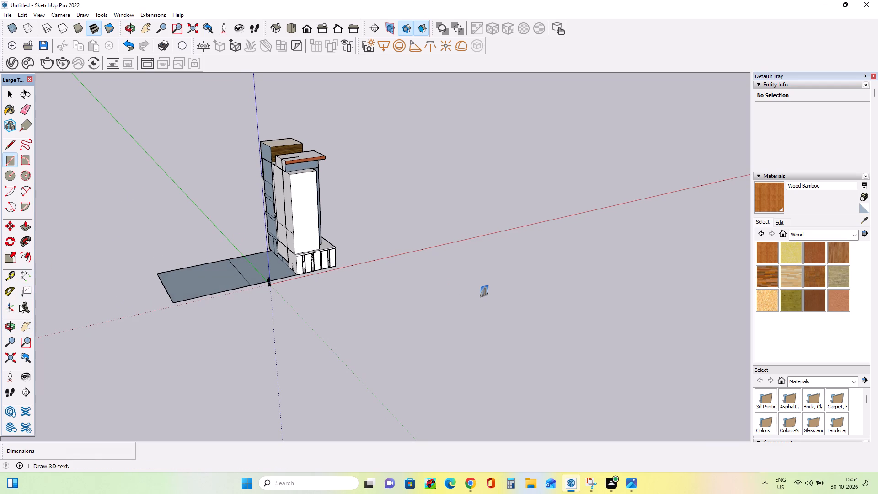
{"action": "left_click", "coordinate": [25, 229]}
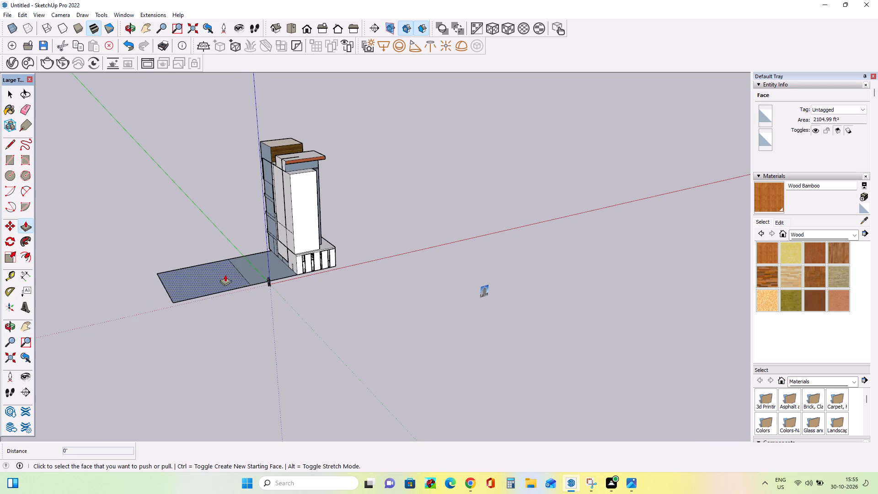
{"action": "left_click", "coordinate": [22, 112]}
{"action": "left_click_drag", "start_coordinate": [230, 275], "coordinate": [241, 272]}
Extrude the merged ground face upward by about 65' 5" into a rear block.
{"action": "left_click", "coordinate": [26, 221]}
{"action": "left_click_drag", "start_coordinate": [215, 274], "coordinate": [234, 172]}
Push the rear block's long face on the slatted side inward about 4' 9", and undo the further push of about 6' 2".
{"action": "middle_click_drag", "start_coordinate": [252, 268], "coordinate": [247, 255]}
{"action": "scroll", "coordinate": [247, 261], "scroll_direction": "up", "scroll_amount": 3}
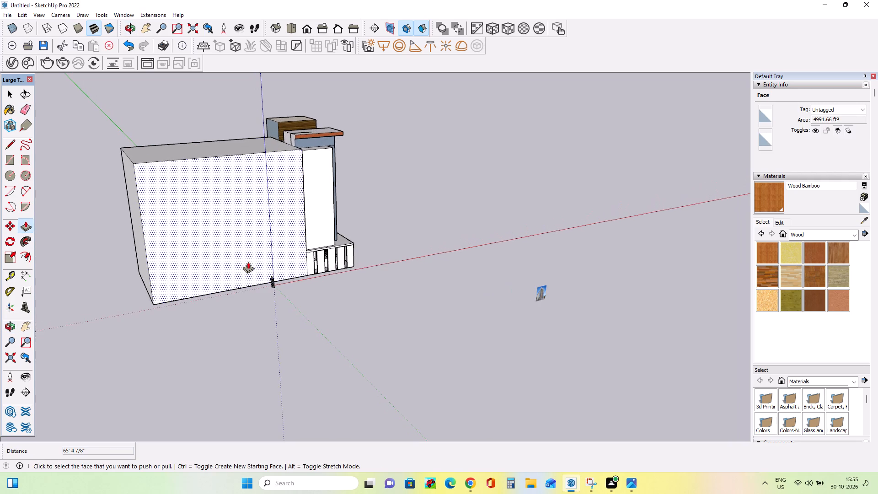
{"action": "left_click_drag", "start_coordinate": [257, 270], "coordinate": [250, 249]}
{"action": "left_click_drag", "start_coordinate": [240, 256], "coordinate": [232, 239]}
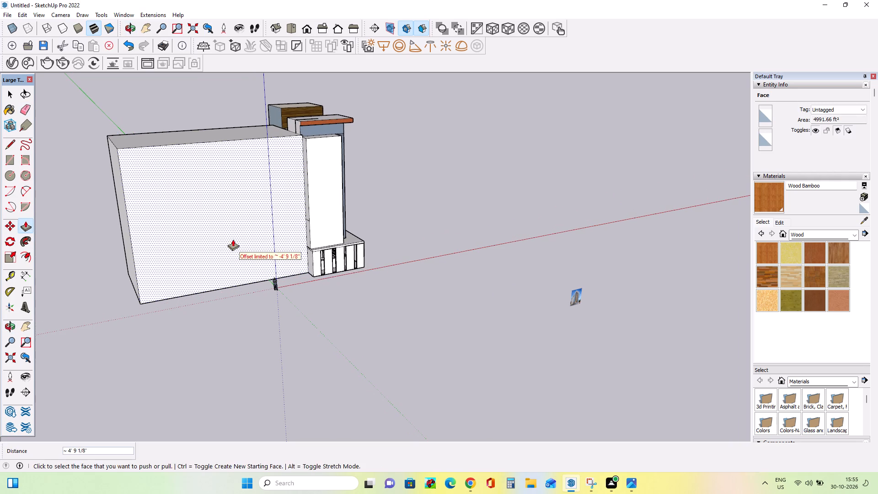
{"action": "left_click_drag", "start_coordinate": [233, 240], "coordinate": [231, 233]}
{"action": "left_click_drag", "start_coordinate": [230, 242], "coordinate": [227, 234]}
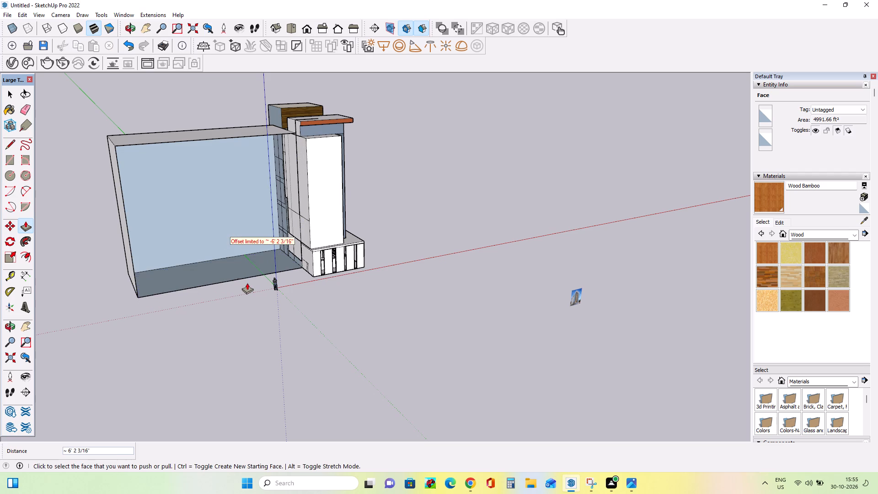
{"action": "key", "text": "ctrl+z"}
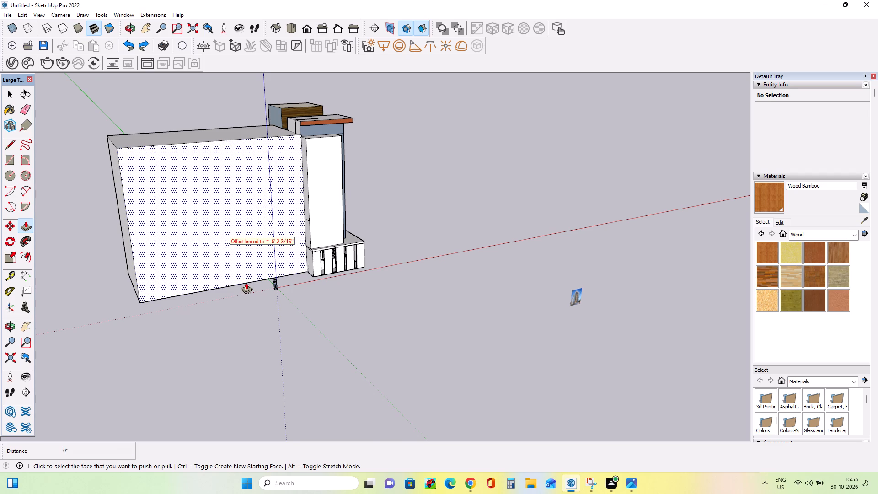
Push the same long side face inward about 7' 9", and undo the extra push made after it.
{"action": "middle_click_drag", "start_coordinate": [246, 282], "coordinate": [231, 301]}
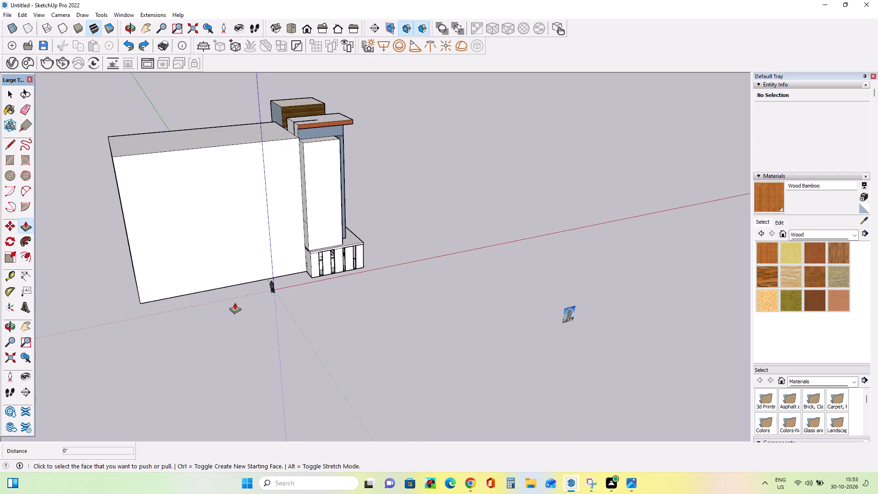
{"action": "middle_click_drag", "start_coordinate": [236, 307], "coordinate": [246, 349]}
{"action": "left_click", "coordinate": [210, 275]}
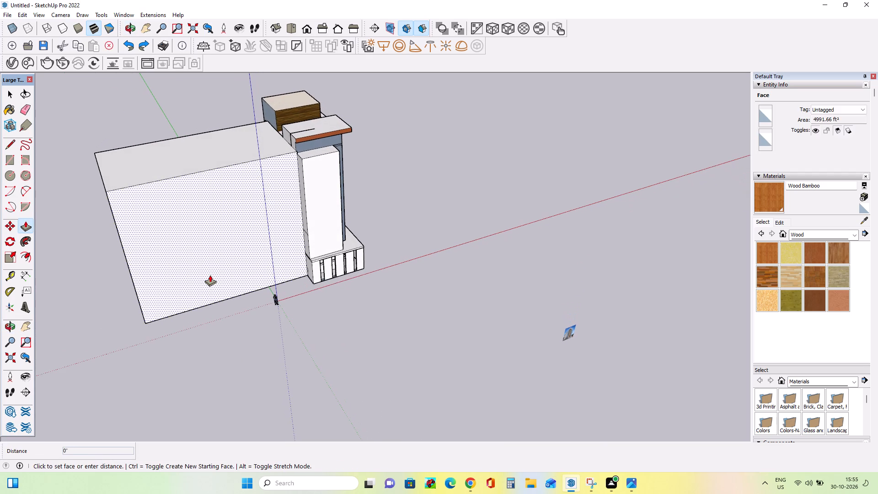
{"action": "left_click_drag", "start_coordinate": [210, 277], "coordinate": [208, 261]}
{"action": "left_click_drag", "start_coordinate": [210, 267], "coordinate": [205, 248]}
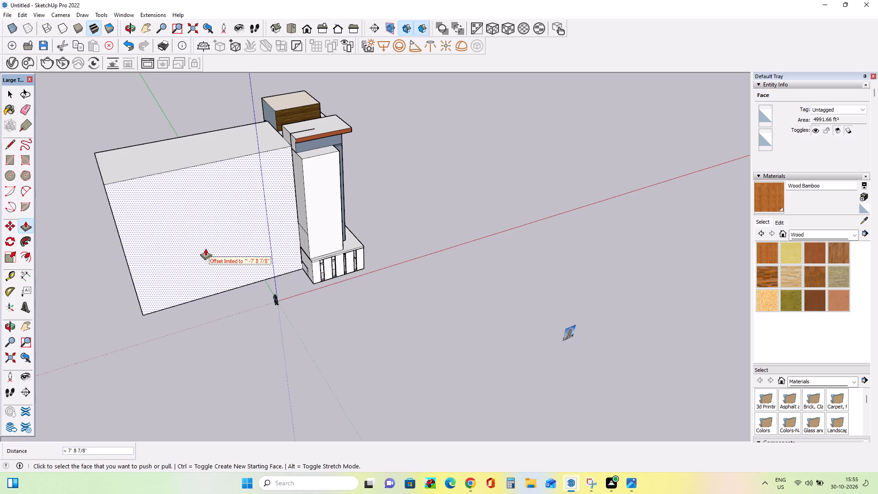
{"action": "middle_click_drag", "start_coordinate": [211, 263], "coordinate": [246, 214]}
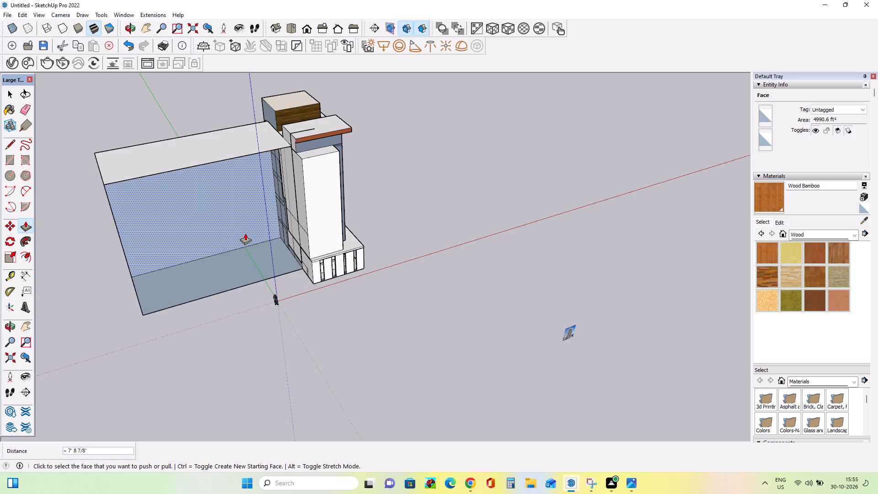
{"action": "key", "text": "ctrl+z"}
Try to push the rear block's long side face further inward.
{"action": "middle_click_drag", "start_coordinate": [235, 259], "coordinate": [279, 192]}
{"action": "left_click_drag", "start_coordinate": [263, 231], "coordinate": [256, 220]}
Close the rear block's open long side with a vertical rectangle of about 76' 1" by 65' 5".
{"action": "middle_click_drag", "start_coordinate": [189, 306], "coordinate": [175, 301]}
{"action": "middle_click_drag", "start_coordinate": [184, 307], "coordinate": [186, 312]}
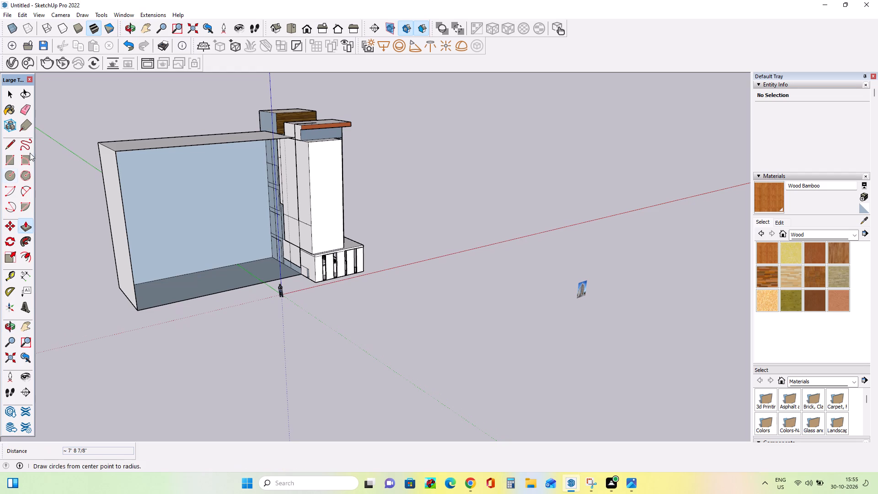
{"action": "left_click", "coordinate": [7, 157]}
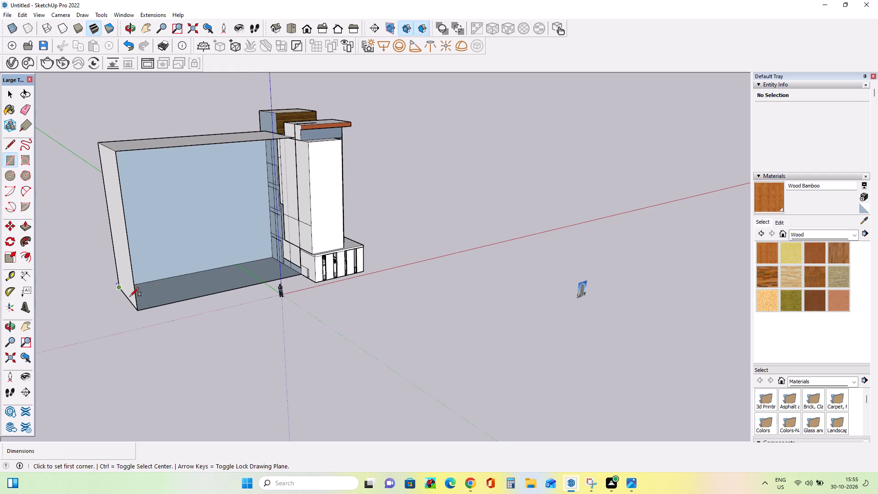
{"action": "left_click", "coordinate": [137, 312]}
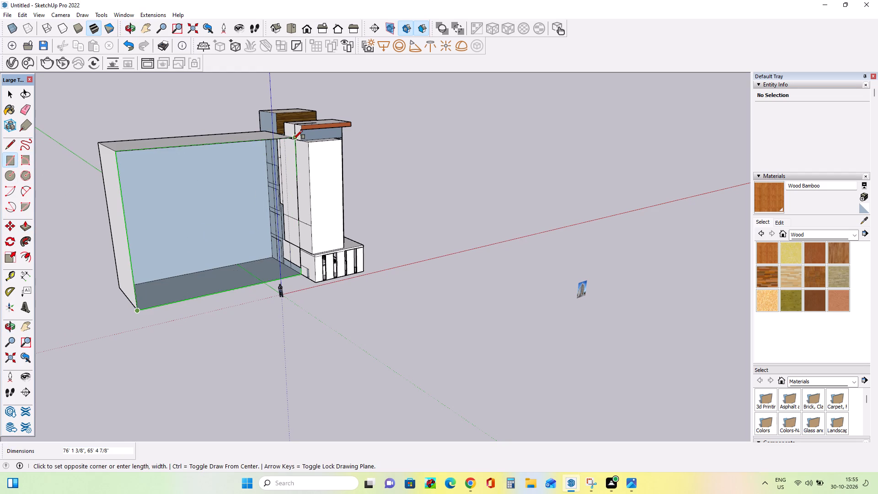
{"action": "left_click", "coordinate": [294, 139]}
Draw a narrow ground rectangle along the foot of the rear block's long side, reaching the slatted ground floor's bottom corner.
{"action": "middle_click_drag", "start_coordinate": [232, 268], "coordinate": [121, 292]}
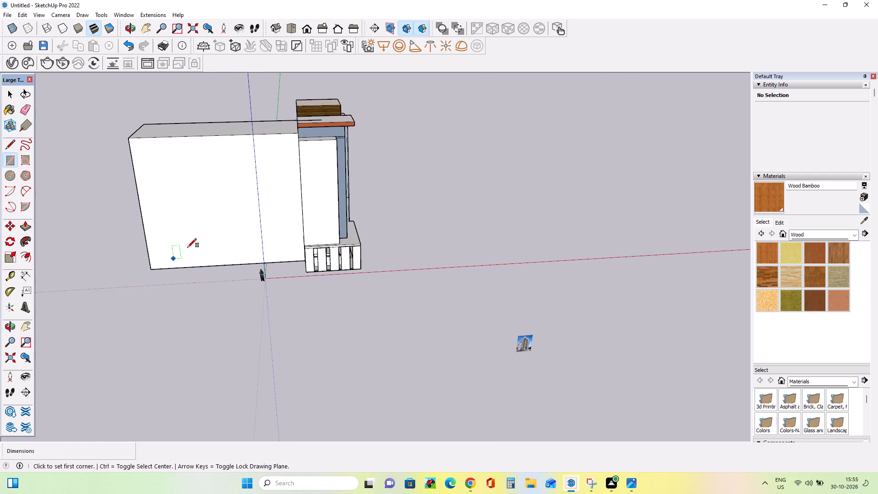
{"action": "scroll", "coordinate": [185, 255], "scroll_direction": "up", "scroll_amount": 2}
{"action": "left_click", "coordinate": [145, 273]}
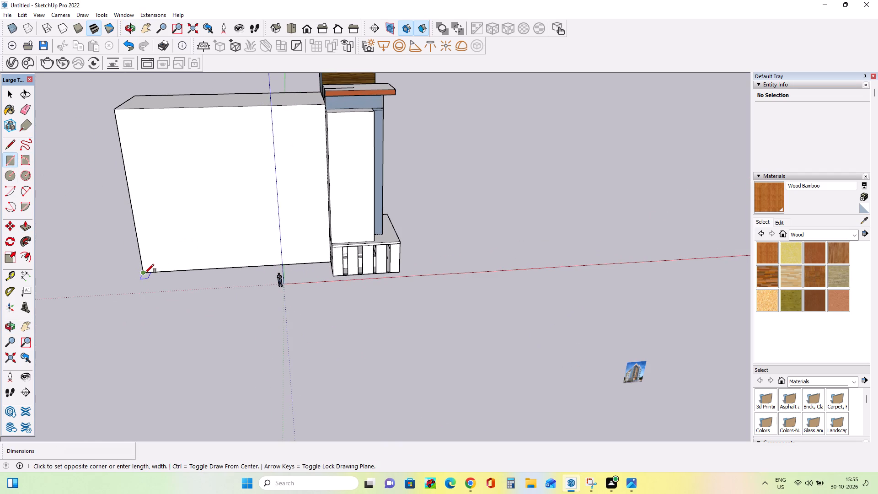
{"action": "left_click", "coordinate": [333, 275]}
Examine the rear block and the ground strip beside it from the slatted side.
{"action": "middle_click_drag", "start_coordinate": [313, 314], "coordinate": [322, 324]}
{"action": "middle_click_drag", "start_coordinate": [282, 317], "coordinate": [336, 264]}
{"action": "scroll", "coordinate": [278, 311], "scroll_direction": "down", "scroll_amount": 7}
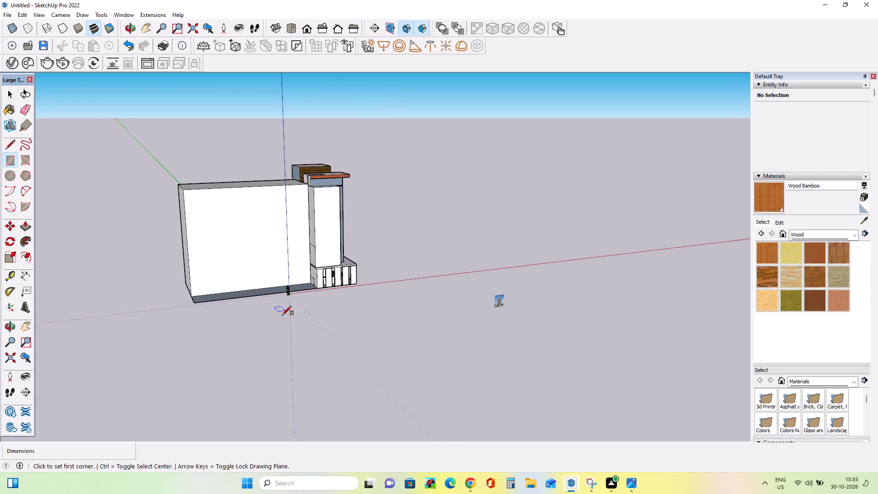
{"action": "middle_click_drag", "start_coordinate": [290, 318], "coordinate": [292, 327]}
{"action": "middle_click_drag", "start_coordinate": [278, 322], "coordinate": [234, 347]}
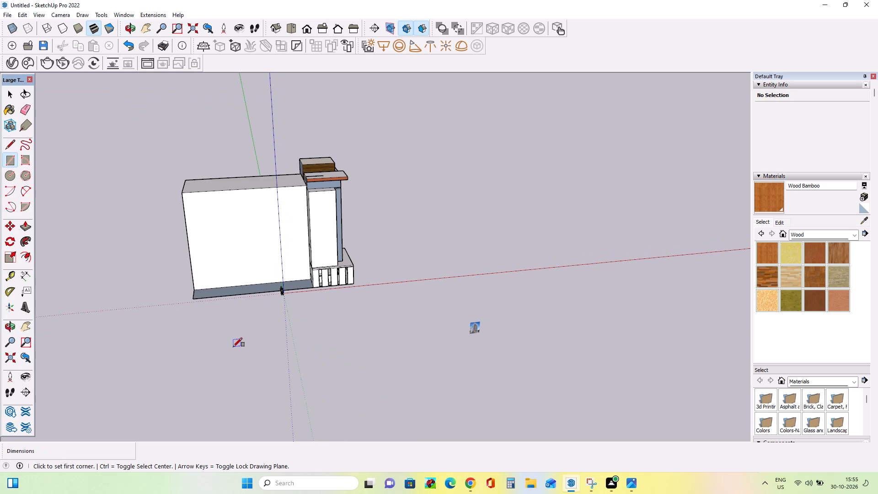
{"action": "middle_click", "coordinate": [240, 296]}
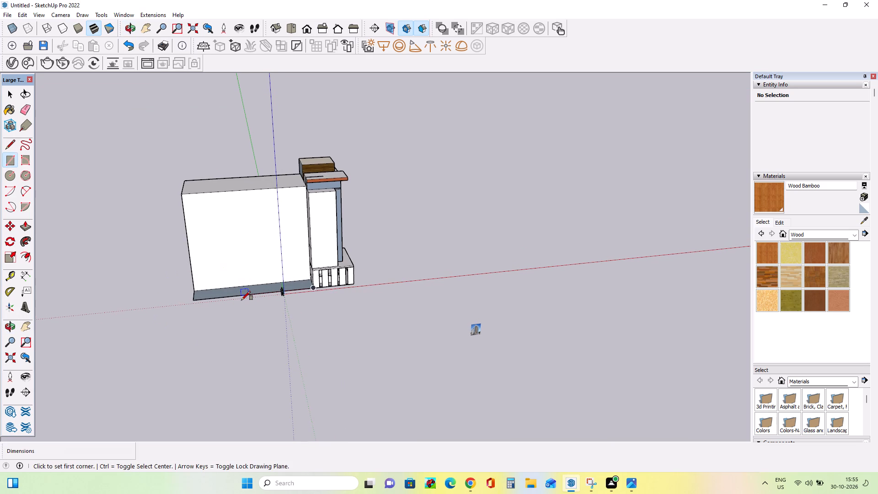
{"action": "scroll", "coordinate": [241, 300], "scroll_direction": "down", "scroll_amount": 4}
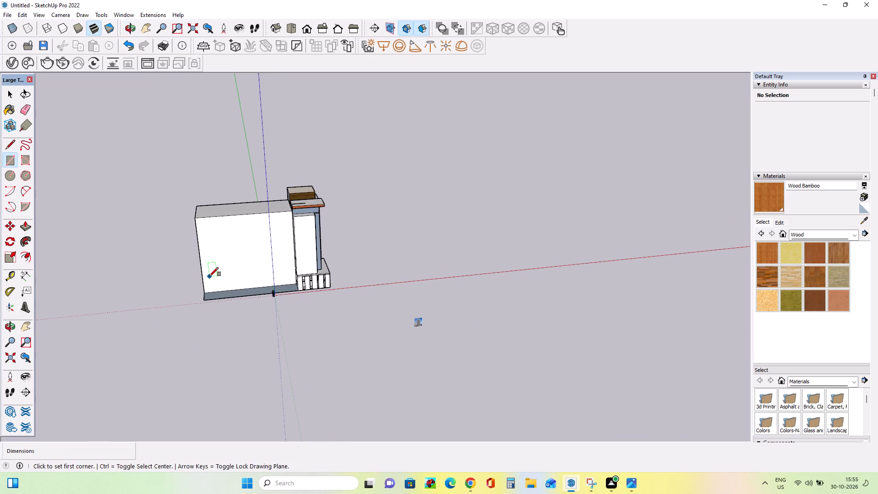
{"action": "middle_click_drag", "start_coordinate": [216, 272], "coordinate": [235, 272]}
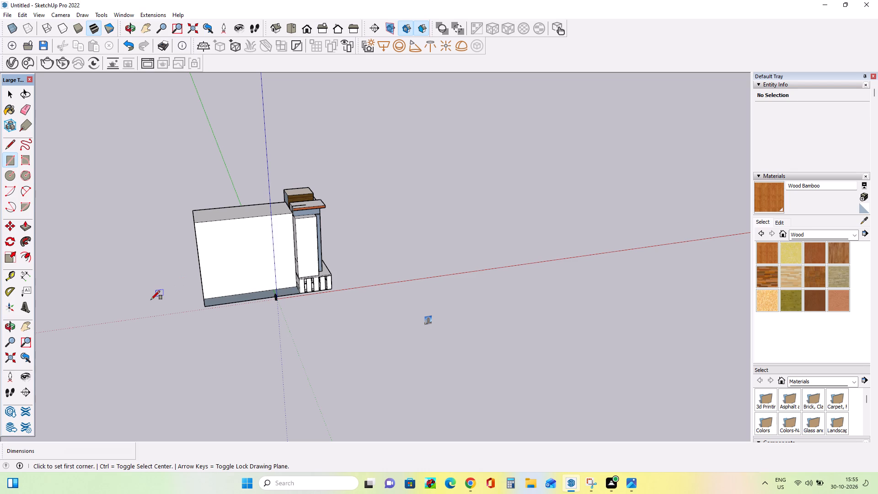
Examine the rear block's long side, the ground strip and where the slatted ground floor's end wall meets them.
{"action": "middle_click_drag", "start_coordinate": [159, 295], "coordinate": [166, 284]}
{"action": "scroll", "coordinate": [248, 267], "scroll_direction": "down", "scroll_amount": 3}
{"action": "middle_click_drag", "start_coordinate": [263, 264], "coordinate": [347, 259]}
{"action": "scroll", "coordinate": [273, 262], "scroll_direction": "up", "scroll_amount": 8}
{"action": "middle_click_drag", "start_coordinate": [305, 263], "coordinate": [304, 271]}
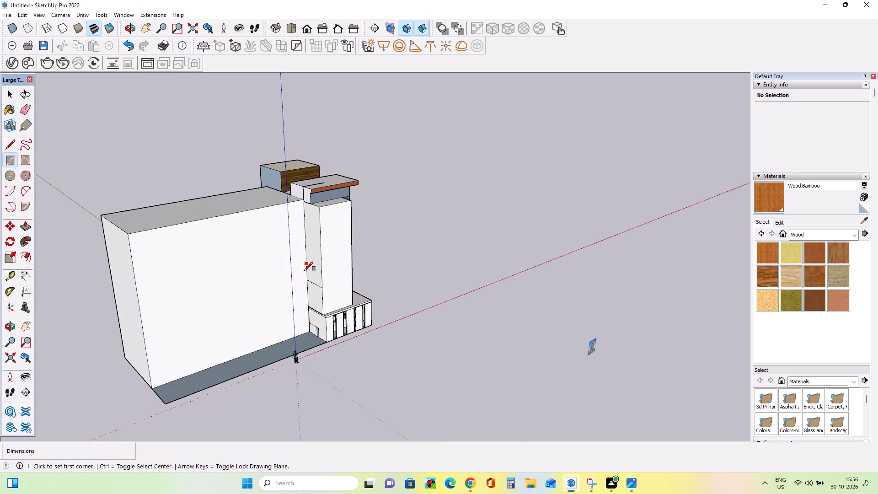
{"action": "scroll", "coordinate": [304, 270], "scroll_direction": "down", "scroll_amount": 4}
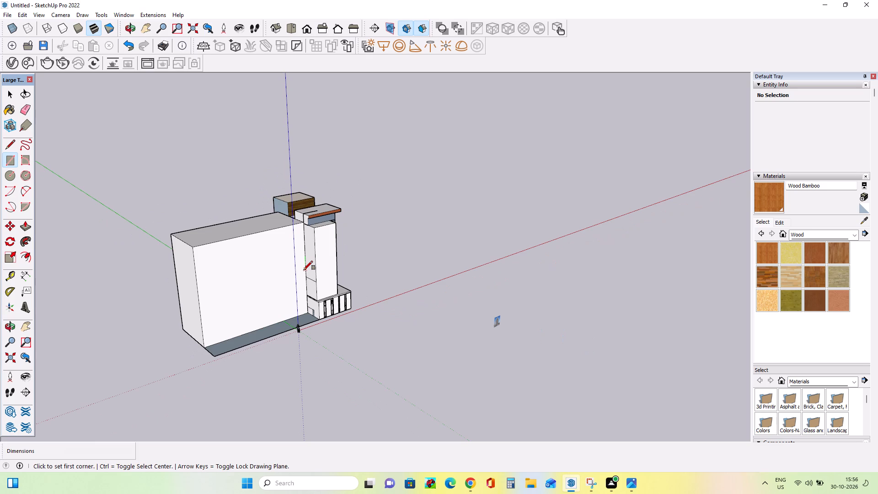
{"action": "middle_click_drag", "start_coordinate": [302, 287], "coordinate": [294, 288]}
{"action": "scroll", "coordinate": [302, 305], "scroll_direction": "up", "scroll_amount": 2}
{"action": "middle_click_drag", "start_coordinate": [302, 306], "coordinate": [290, 297]}
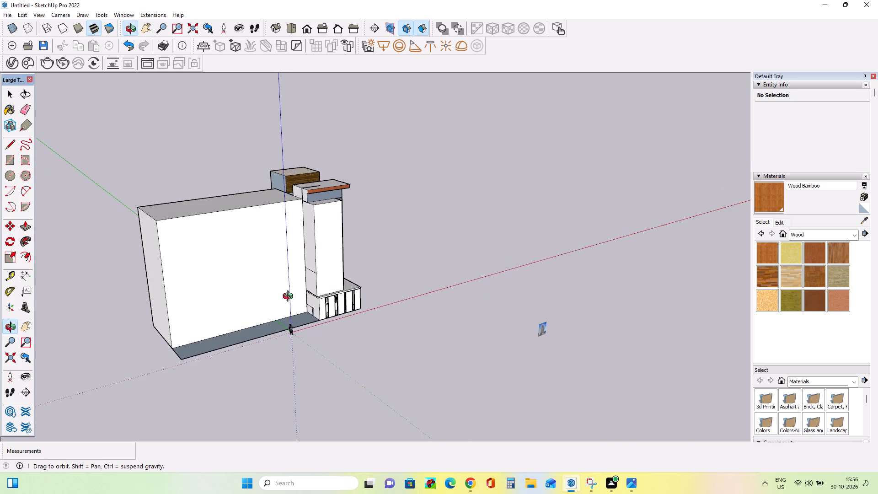
{"action": "middle_click_drag", "start_coordinate": [290, 297], "coordinate": [280, 294]}
{"action": "scroll", "coordinate": [280, 294], "scroll_direction": "down", "scroll_amount": 3}
{"action": "scroll", "coordinate": [309, 300], "scroll_direction": "up", "scroll_amount": 6}
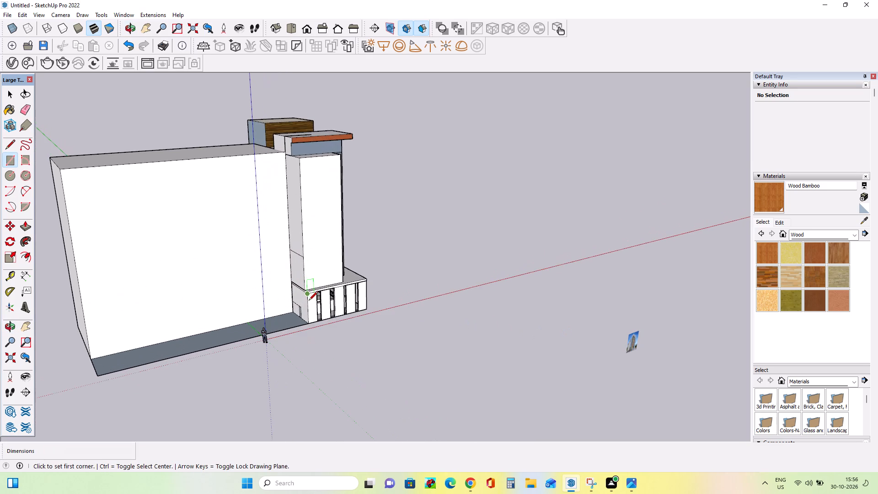
{"action": "middle_click_drag", "start_coordinate": [304, 315], "coordinate": [253, 295]}
{"action": "scroll", "coordinate": [253, 295], "scroll_direction": "up", "scroll_amount": 4}
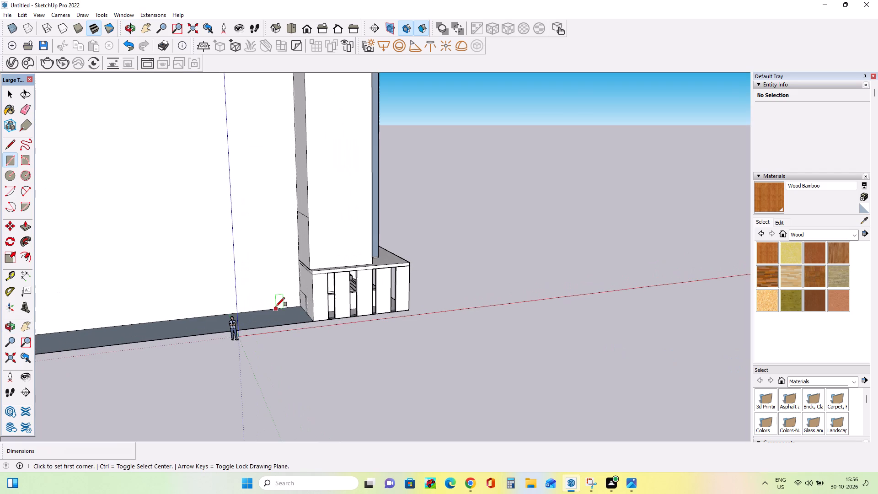
{"action": "scroll", "coordinate": [276, 306], "scroll_direction": "up", "scroll_amount": 1}
{"action": "scroll", "coordinate": [276, 306], "scroll_direction": "down", "scroll_amount": 1}
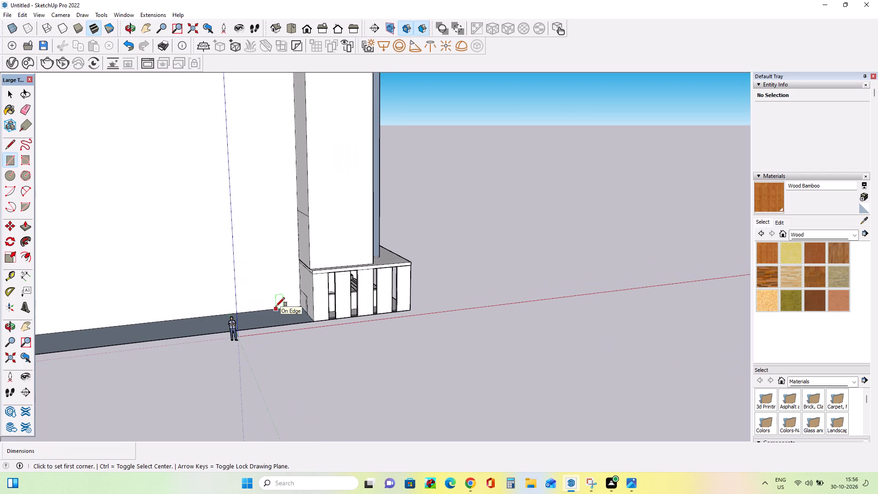
{"action": "scroll", "coordinate": [276, 306], "scroll_direction": "down", "scroll_amount": 3}
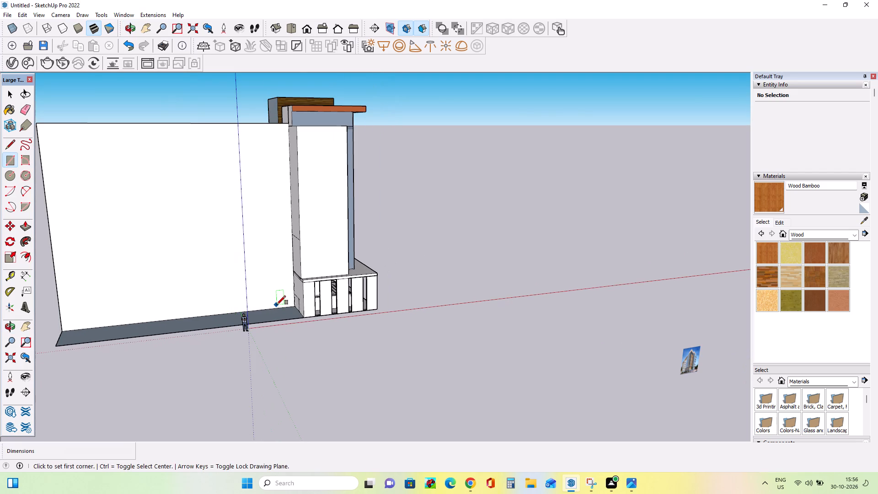
{"action": "middle_click_drag", "start_coordinate": [277, 305], "coordinate": [277, 296]}
{"action": "middle_click", "coordinate": [278, 297]}
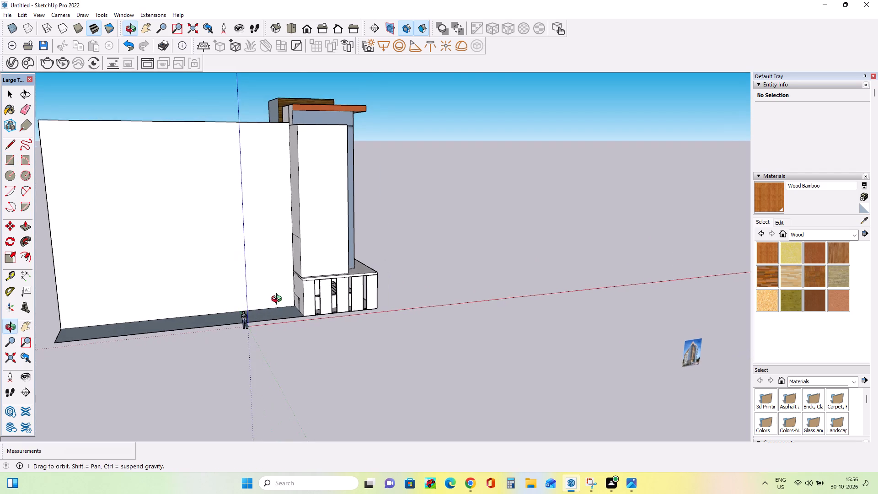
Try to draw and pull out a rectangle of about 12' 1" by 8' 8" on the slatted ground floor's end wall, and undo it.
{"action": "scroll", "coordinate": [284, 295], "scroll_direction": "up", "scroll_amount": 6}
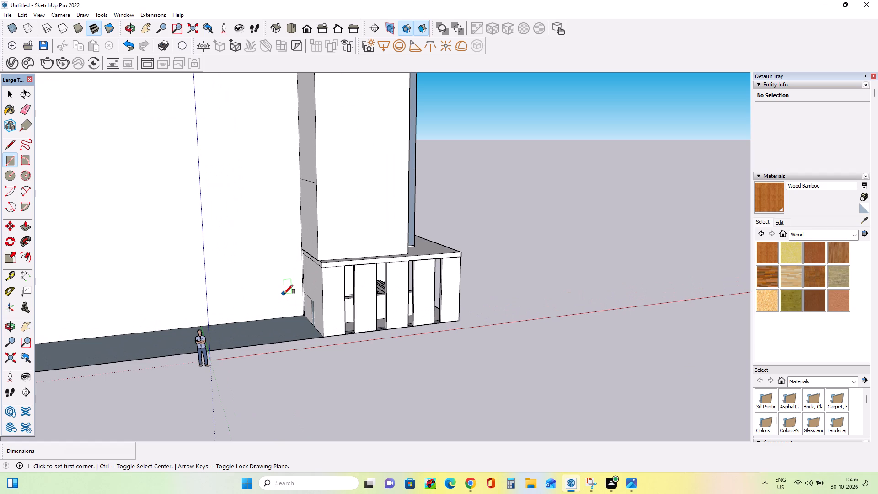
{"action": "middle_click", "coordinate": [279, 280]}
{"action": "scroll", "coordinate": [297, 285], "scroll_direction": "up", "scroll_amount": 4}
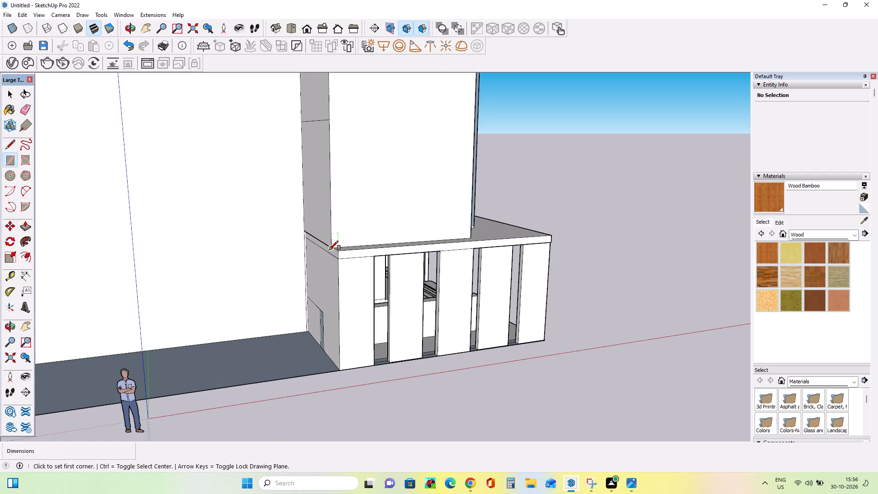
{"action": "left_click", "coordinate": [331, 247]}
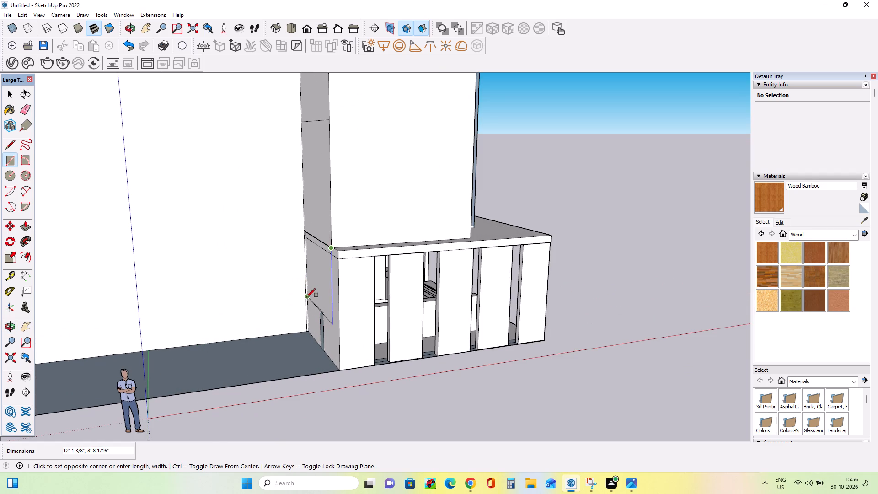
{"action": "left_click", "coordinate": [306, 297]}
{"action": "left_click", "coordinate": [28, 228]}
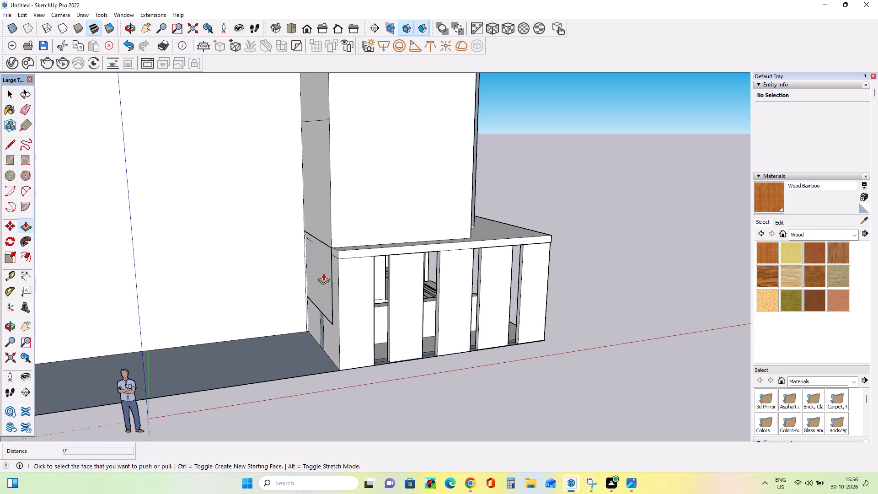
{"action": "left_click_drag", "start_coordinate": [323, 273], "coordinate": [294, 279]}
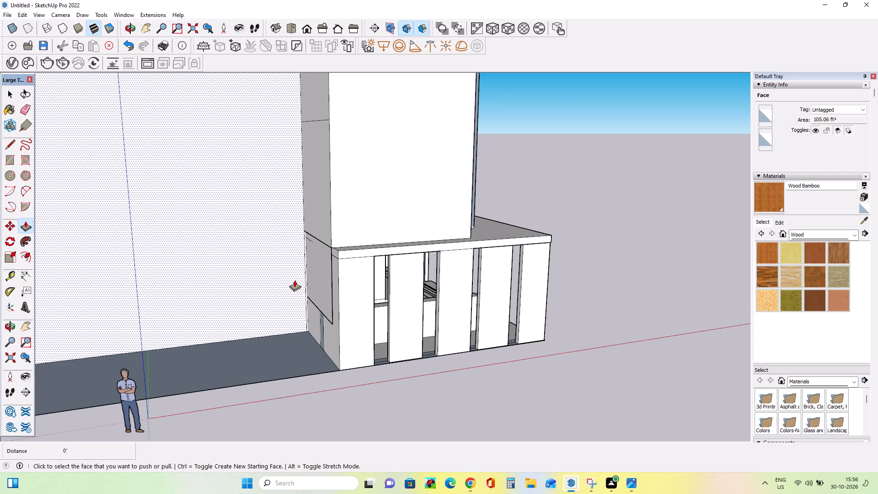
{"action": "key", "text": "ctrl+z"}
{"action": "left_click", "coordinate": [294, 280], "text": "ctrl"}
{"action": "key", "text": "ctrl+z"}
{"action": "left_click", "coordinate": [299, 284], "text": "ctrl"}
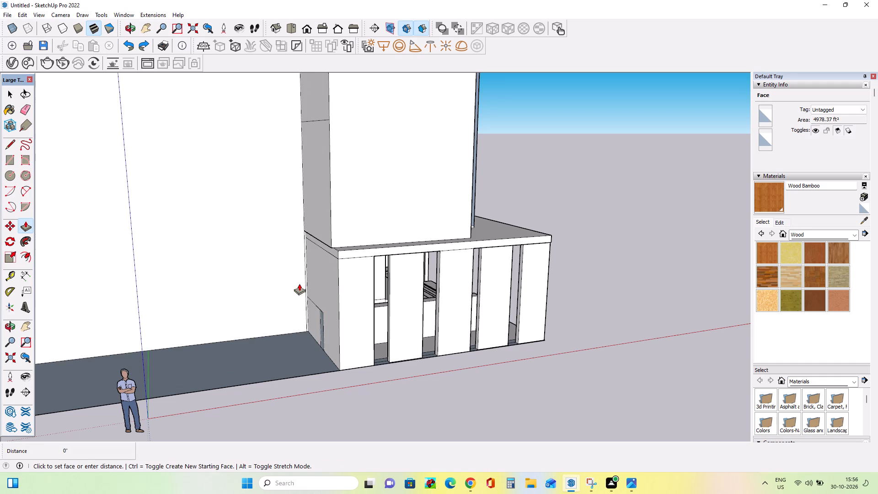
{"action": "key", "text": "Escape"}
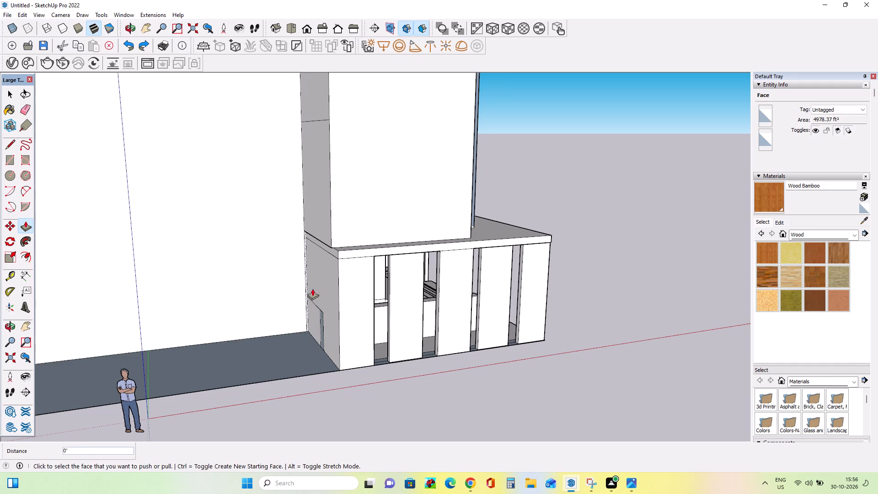
Pull the slatted ground floor's notched end wall outward over the ground strip by about 3' 6", plus a further 1' 4".
{"action": "middle_click", "coordinate": [319, 290]}
{"action": "left_click_drag", "start_coordinate": [326, 303], "coordinate": [301, 307]}
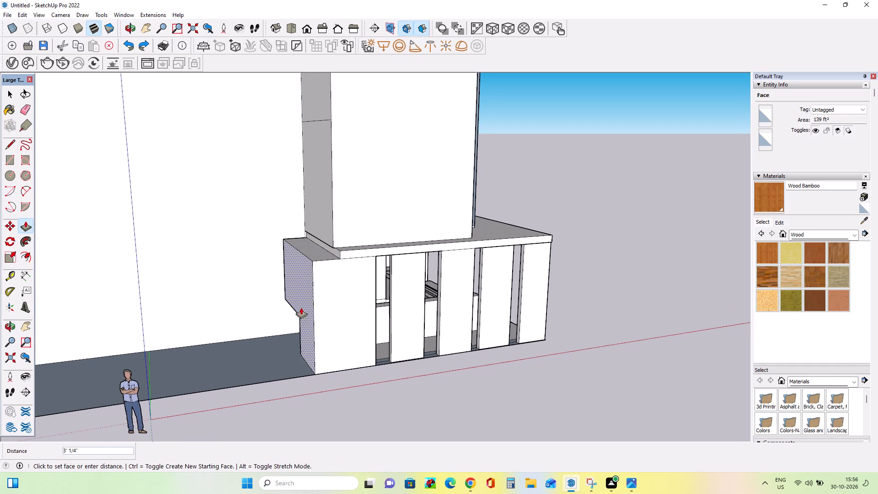
{"action": "left_click_drag", "start_coordinate": [301, 307], "coordinate": [297, 308]}
{"action": "middle_click_drag", "start_coordinate": [360, 316], "coordinate": [235, 317]}
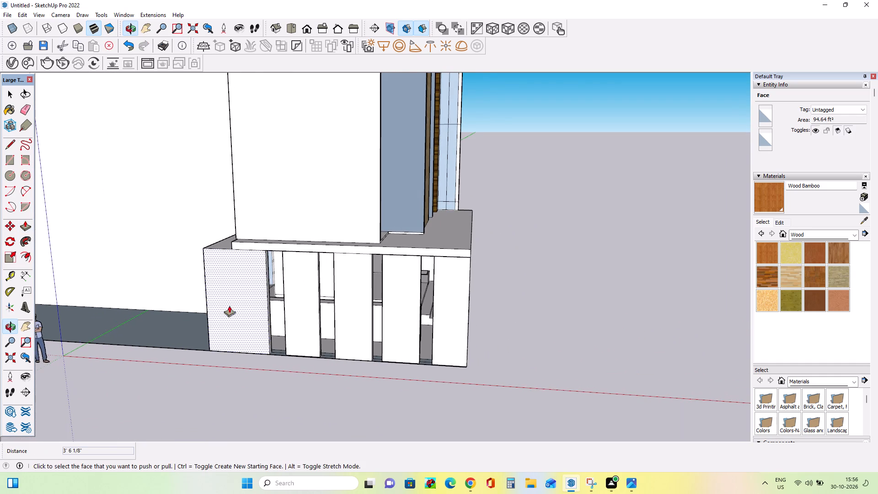
{"action": "middle_click_drag", "start_coordinate": [269, 261], "coordinate": [299, 293]}
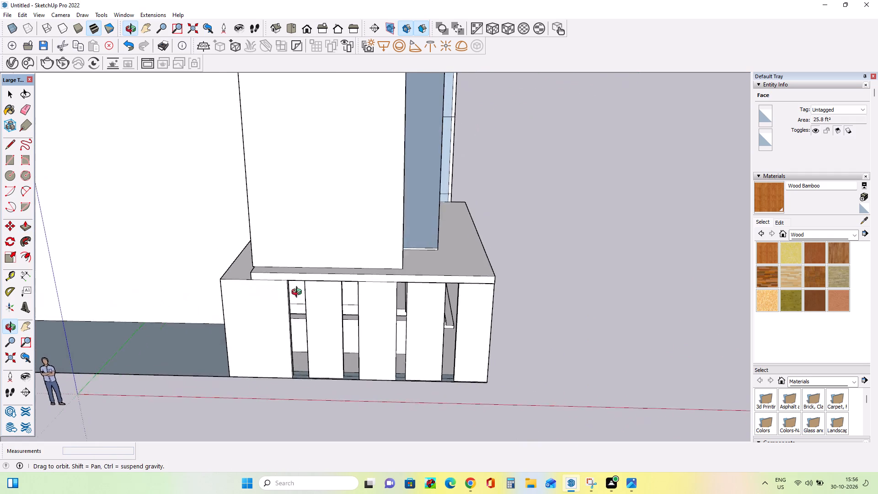
{"action": "middle_click_drag", "start_coordinate": [299, 293], "coordinate": [455, 281]}
{"action": "left_click_drag", "start_coordinate": [364, 312], "coordinate": [356, 317]}
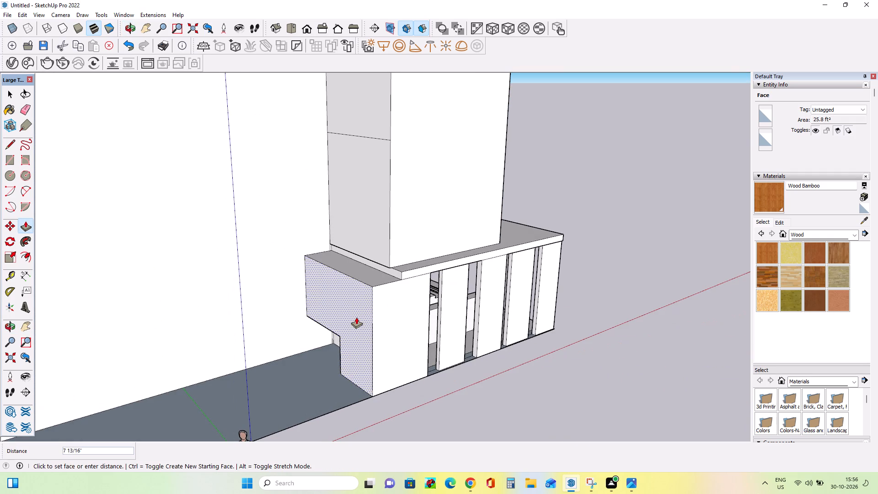
{"action": "left_click_drag", "start_coordinate": [356, 317], "coordinate": [354, 319]}
Fill the notch under the extended end wall by pulling its undersides down to the ground, about 4' 9".
{"action": "middle_click_drag", "start_coordinate": [402, 326], "coordinate": [407, 168]}
{"action": "middle_click_drag", "start_coordinate": [342, 262], "coordinate": [342, 295]}
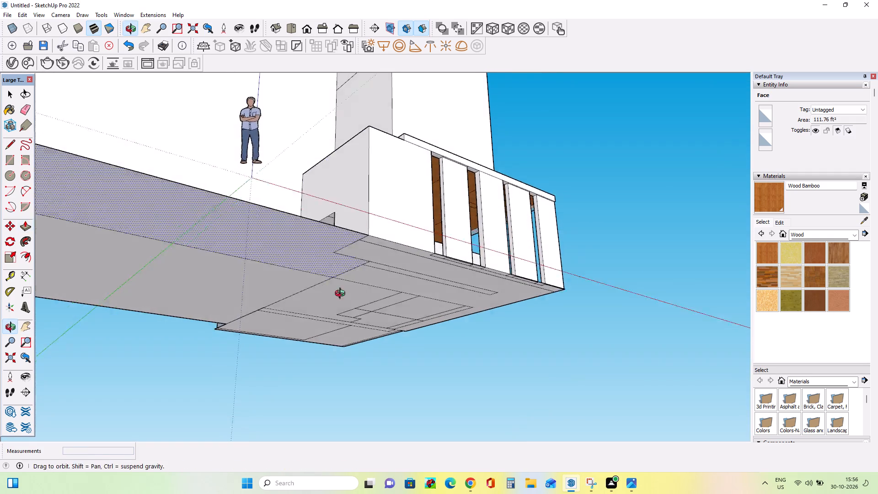
{"action": "middle_click_drag", "start_coordinate": [342, 295], "coordinate": [342, 306]}
{"action": "scroll", "coordinate": [318, 263], "scroll_direction": "up", "scroll_amount": 7}
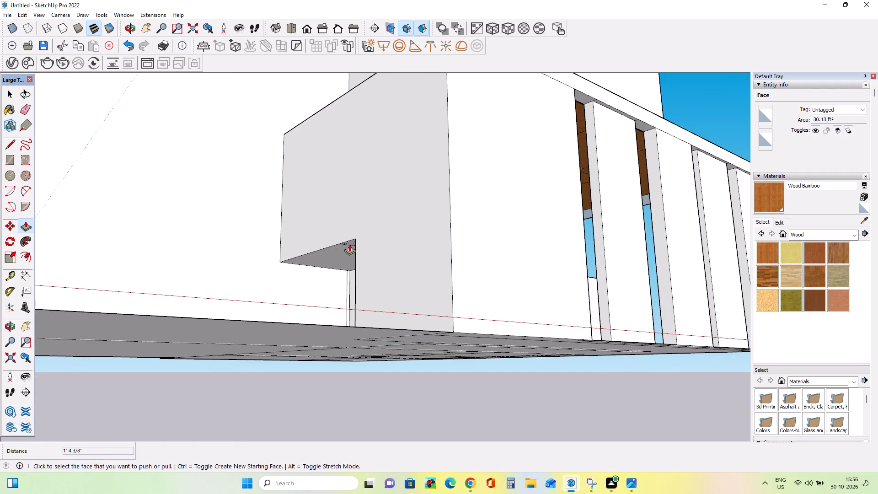
{"action": "left_click_drag", "start_coordinate": [349, 244], "coordinate": [360, 330]}
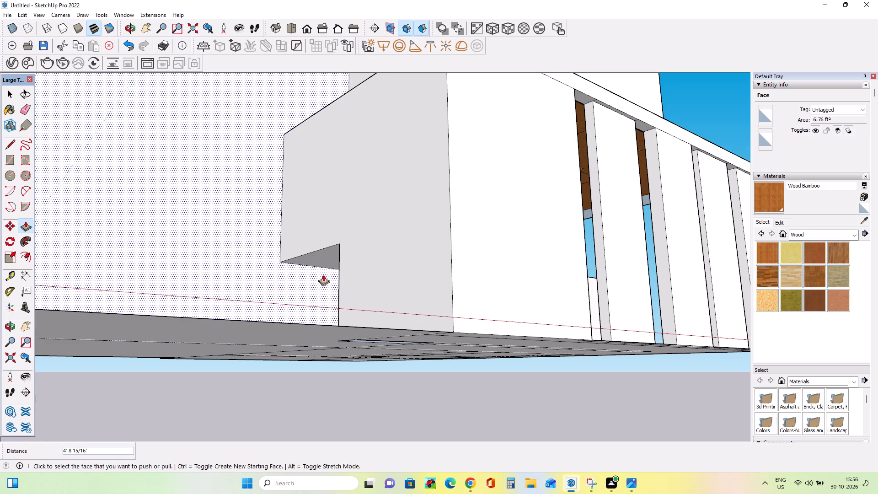
{"action": "left_click_drag", "start_coordinate": [327, 261], "coordinate": [339, 330]}
Examine the extended slatted ground floor and the whole building together with the rear block.
{"action": "middle_click_drag", "start_coordinate": [319, 324], "coordinate": [310, 414]}
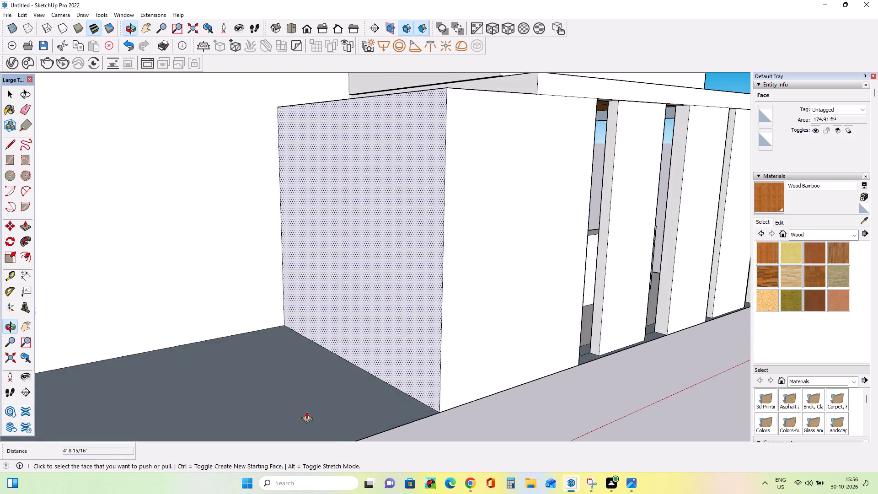
{"action": "scroll", "coordinate": [305, 403], "scroll_direction": "down", "scroll_amount": 8}
{"action": "scroll", "coordinate": [310, 360], "scroll_direction": "down", "scroll_amount": 4}
{"action": "middle_click_drag", "start_coordinate": [383, 348], "coordinate": [310, 339]}
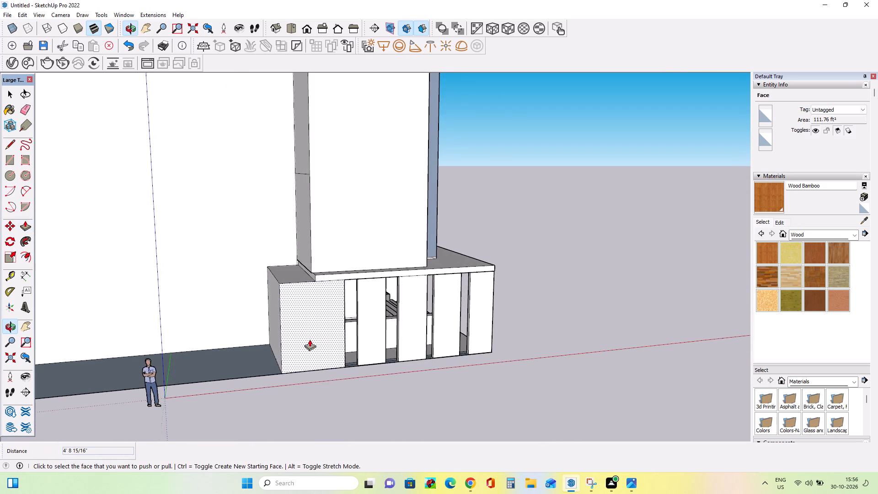
{"action": "scroll", "coordinate": [302, 328], "scroll_direction": "up", "scroll_amount": 3}
{"action": "middle_click_drag", "start_coordinate": [307, 328], "coordinate": [240, 345]}
{"action": "scroll", "coordinate": [240, 345], "scroll_direction": "down", "scroll_amount": 8}
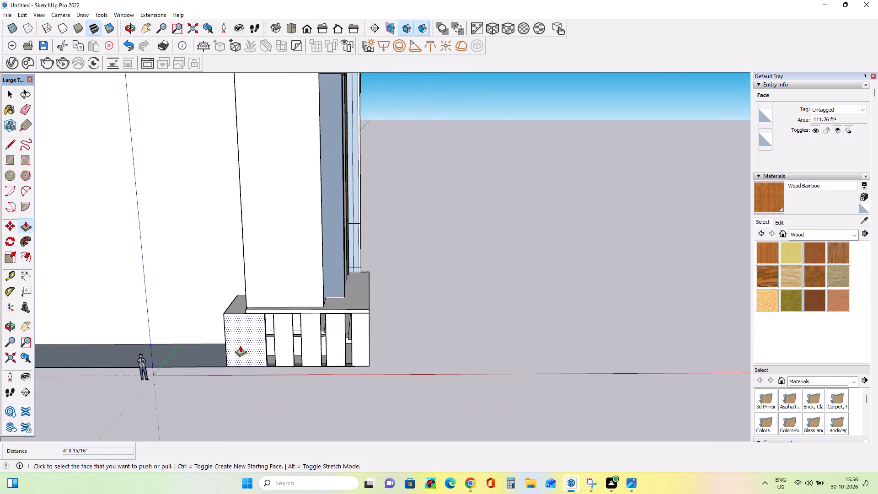
{"action": "scroll", "coordinate": [240, 345], "scroll_direction": "down", "scroll_amount": 9}
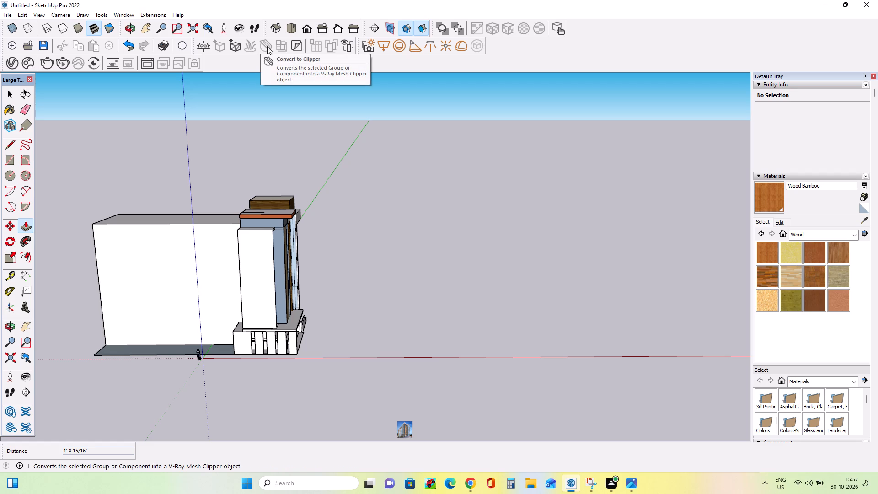
{"action": "middle_click_drag", "start_coordinate": [251, 328], "coordinate": [326, 348]}
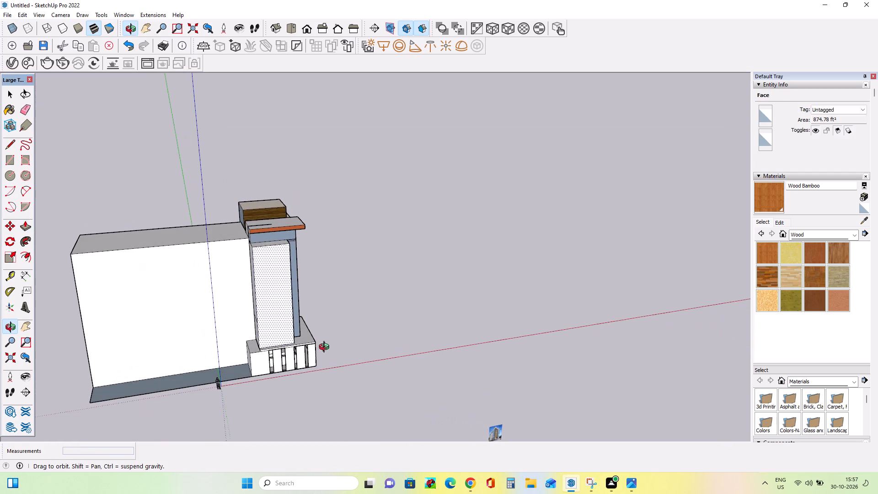
{"action": "middle_click_drag", "start_coordinate": [326, 348], "coordinate": [326, 349]}
{"action": "scroll", "coordinate": [228, 366], "scroll_direction": "up", "scroll_amount": 2}
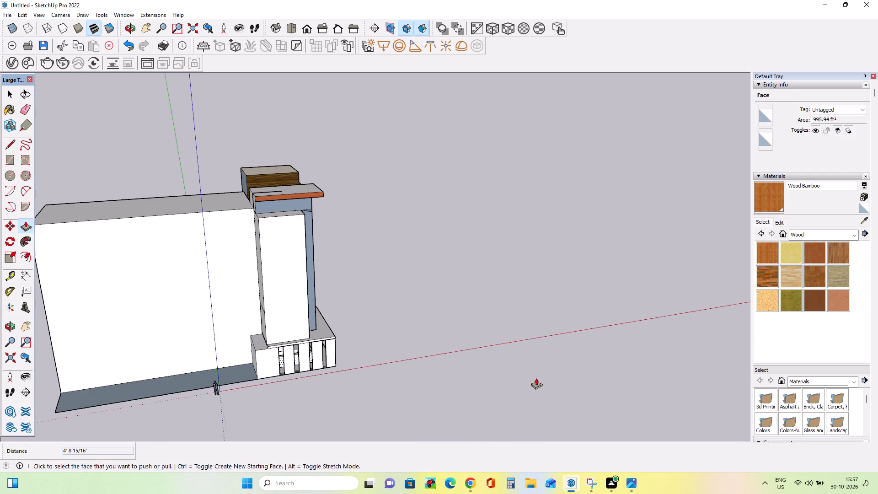
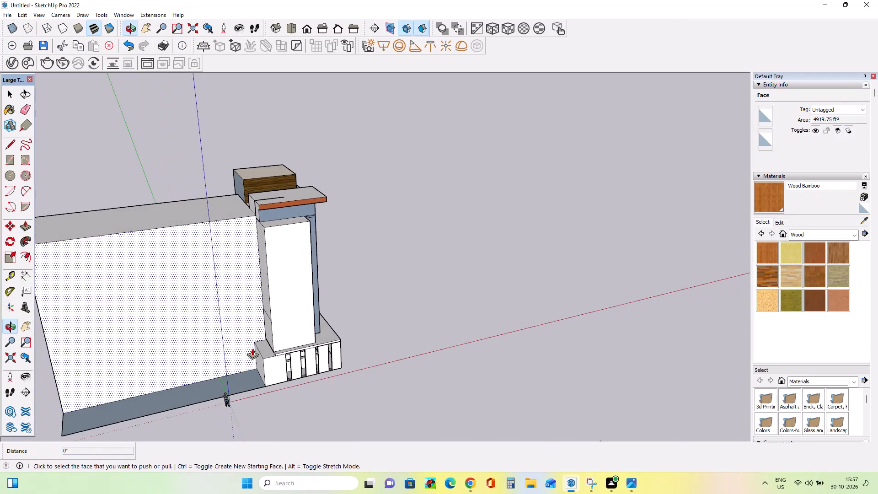
Pull the slatted ground floor's end wall further outward over the ground strip by about 3' 9".
{"action": "scroll", "coordinate": [247, 350], "scroll_direction": "up", "scroll_amount": 4}
{"action": "left_click_drag", "start_coordinate": [266, 363], "coordinate": [252, 365]}
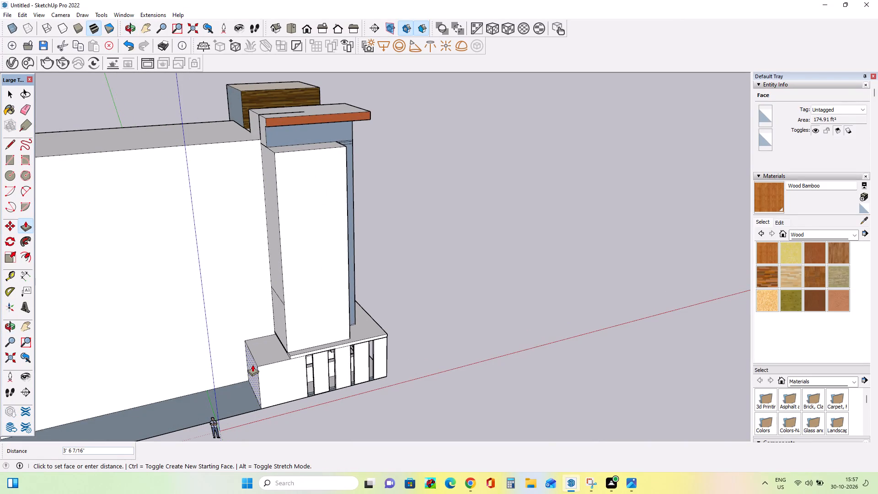
{"action": "left_click_drag", "start_coordinate": [252, 365], "coordinate": [252, 365]}
Examine the lengthened ground floor from the front, the entrance side and the slatted side of the building.
{"action": "middle_click_drag", "start_coordinate": [293, 366], "coordinate": [294, 358]}
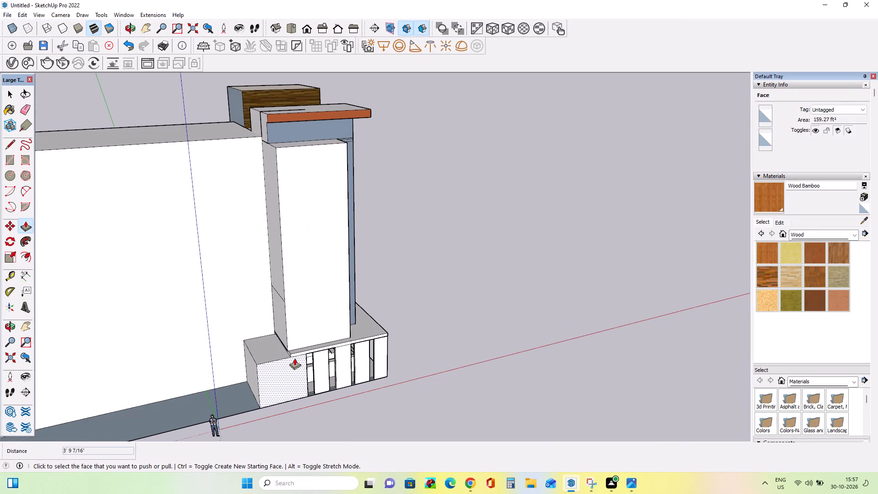
{"action": "scroll", "coordinate": [295, 358], "scroll_direction": "down", "scroll_amount": 2}
{"action": "middle_click", "coordinate": [295, 357]}
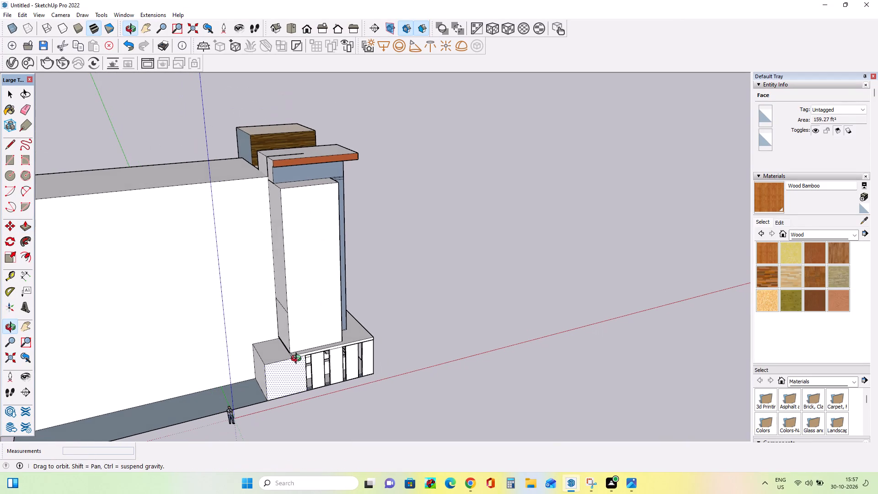
{"action": "scroll", "coordinate": [298, 360], "scroll_direction": "down", "scroll_amount": 4}
{"action": "middle_click_drag", "start_coordinate": [298, 358], "coordinate": [298, 328]}
{"action": "scroll", "coordinate": [294, 378], "scroll_direction": "up", "scroll_amount": 3}
{"action": "middle_click_drag", "start_coordinate": [295, 376], "coordinate": [55, 318]}
{"action": "middle_click_drag", "start_coordinate": [419, 322], "coordinate": [202, 311]}
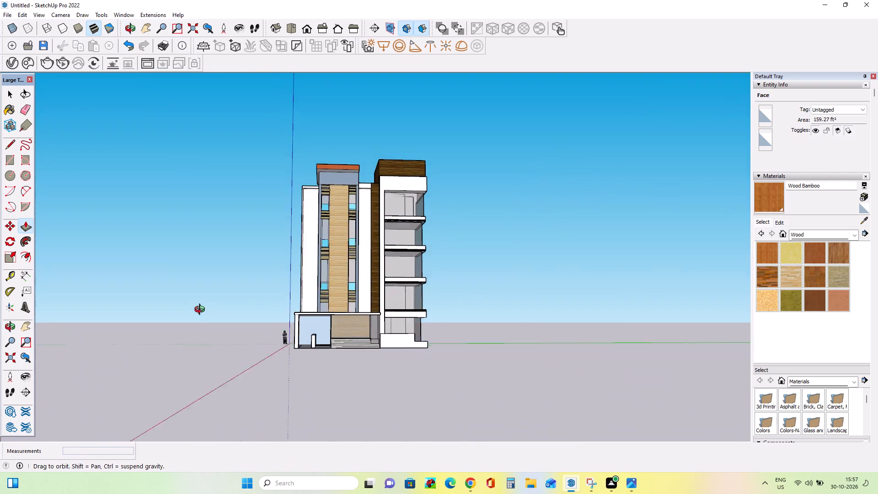
{"action": "middle_click_drag", "start_coordinate": [202, 311], "coordinate": [388, 376]}
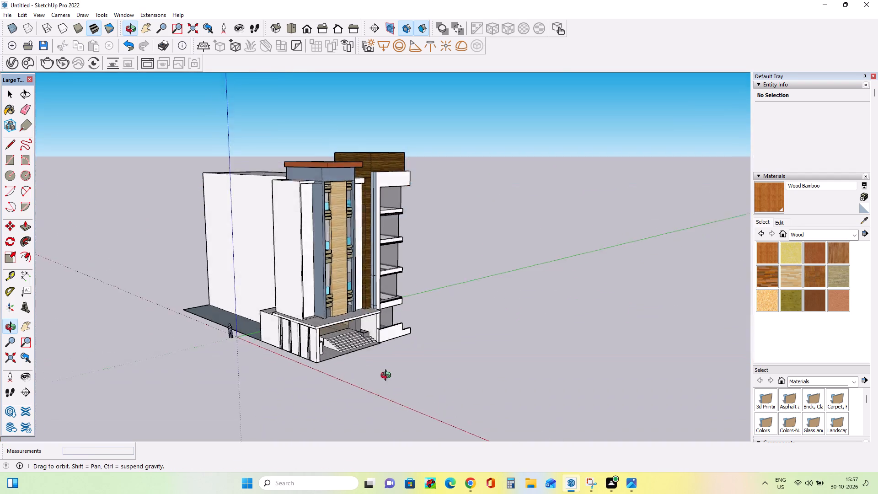
{"action": "middle_click_drag", "start_coordinate": [388, 376], "coordinate": [568, 356]}
{"action": "scroll", "coordinate": [305, 371], "scroll_direction": "up", "scroll_amount": 4}
{"action": "middle_click_drag", "start_coordinate": [294, 373], "coordinate": [331, 363]}
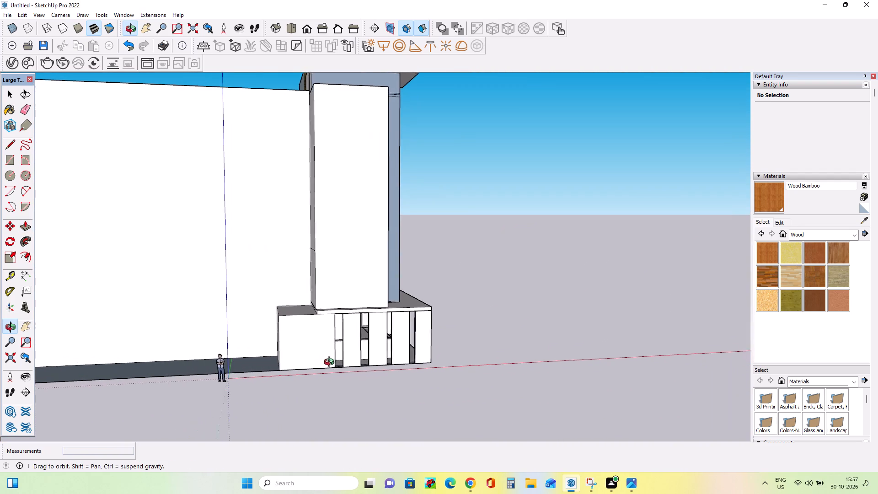
{"action": "middle_click_drag", "start_coordinate": [331, 363], "coordinate": [336, 366]}
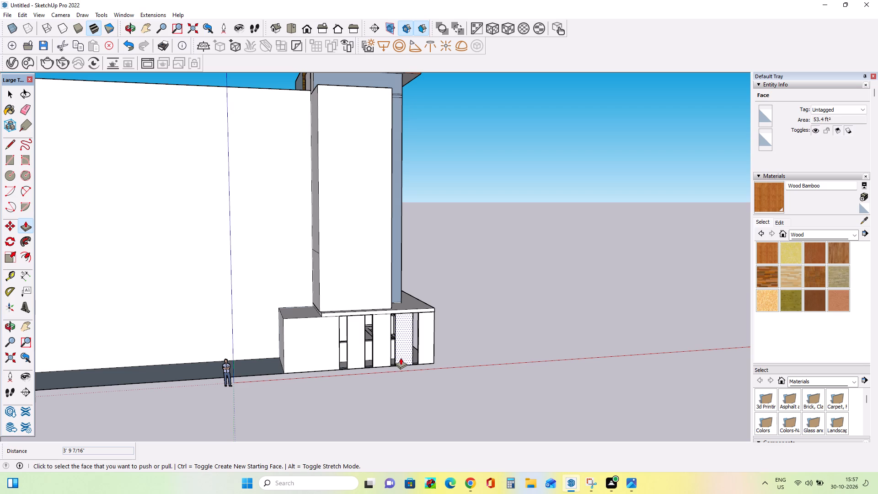
{"action": "scroll", "coordinate": [353, 361], "scroll_direction": "down", "scroll_amount": 2}
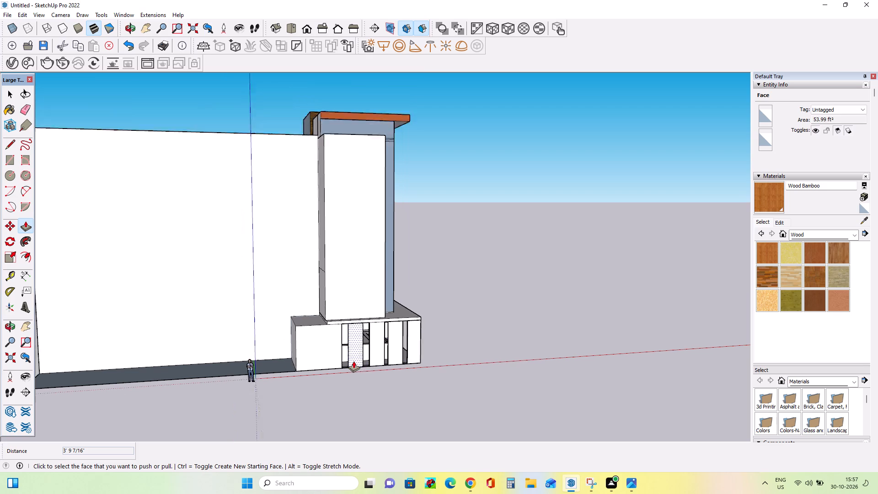
{"action": "scroll", "coordinate": [353, 361], "scroll_direction": "down", "scroll_amount": 1}
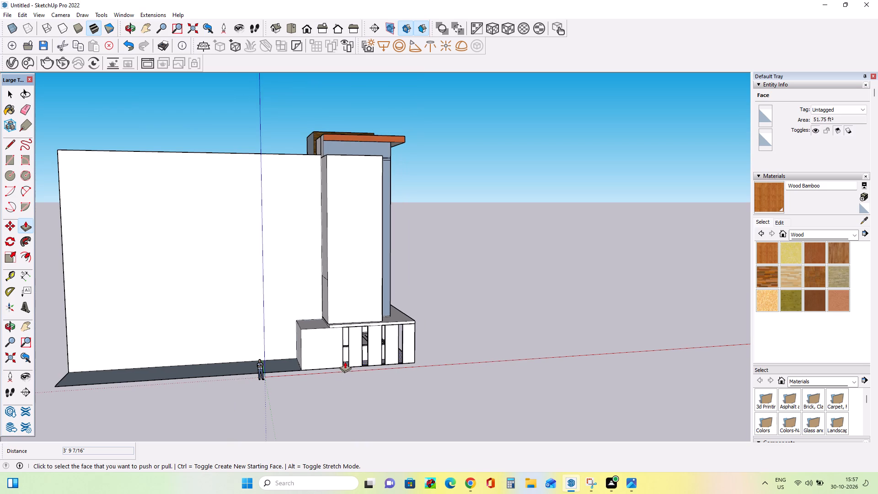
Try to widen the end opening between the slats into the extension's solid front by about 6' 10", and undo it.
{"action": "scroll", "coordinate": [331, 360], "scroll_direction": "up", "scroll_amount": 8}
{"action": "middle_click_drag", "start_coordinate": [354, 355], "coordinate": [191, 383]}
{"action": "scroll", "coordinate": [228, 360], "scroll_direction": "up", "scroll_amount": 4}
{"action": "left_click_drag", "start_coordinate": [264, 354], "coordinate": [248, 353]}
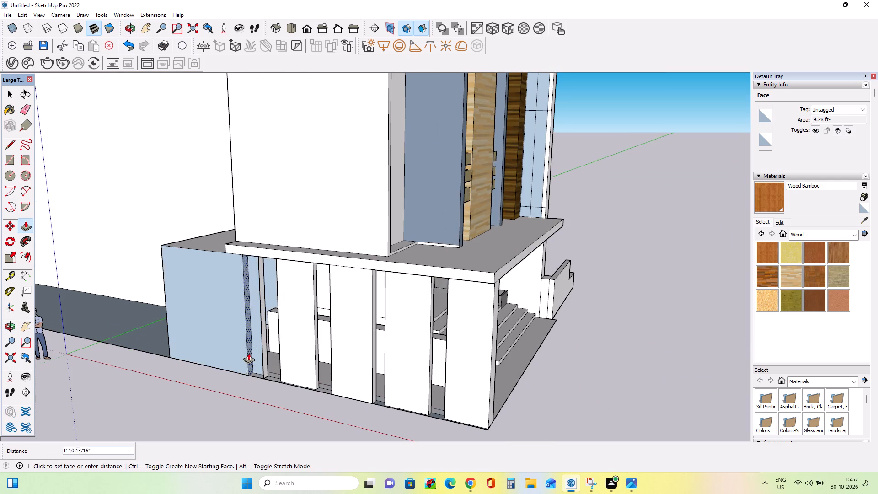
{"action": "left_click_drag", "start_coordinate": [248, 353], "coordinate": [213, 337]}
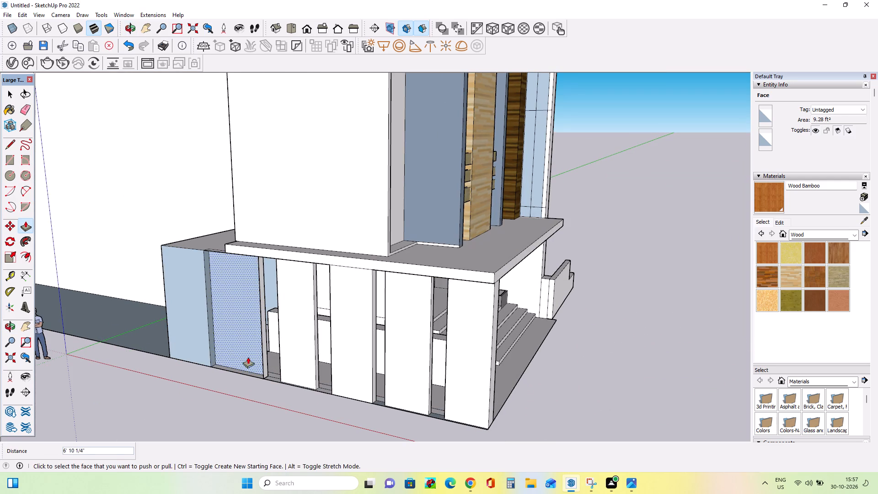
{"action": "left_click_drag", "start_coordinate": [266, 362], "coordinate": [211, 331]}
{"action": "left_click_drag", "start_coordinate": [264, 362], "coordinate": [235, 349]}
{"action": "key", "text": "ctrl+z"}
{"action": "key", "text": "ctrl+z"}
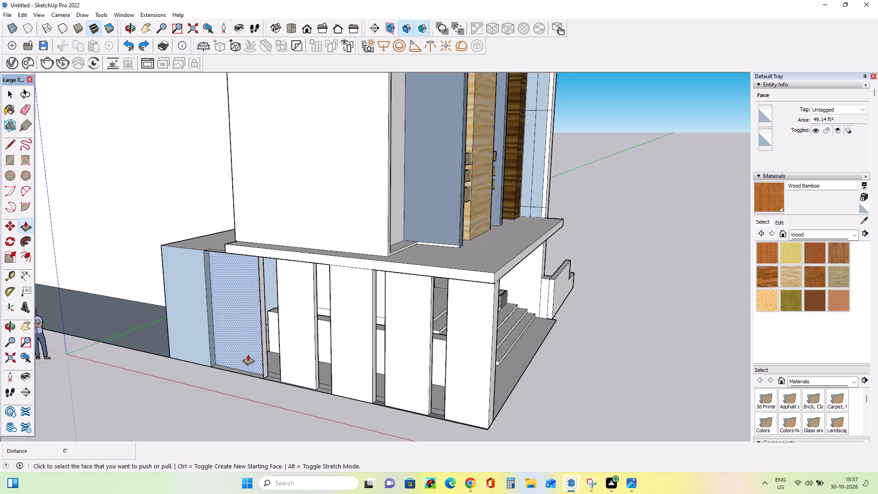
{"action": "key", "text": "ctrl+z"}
Examine the slatted ground floor's extension in relation to the tower and the rear block.
{"action": "middle_click_drag", "start_coordinate": [249, 354], "coordinate": [439, 365]}
{"action": "scroll", "coordinate": [413, 347], "scroll_direction": "down", "scroll_amount": 15}
{"action": "middle_click_drag", "start_coordinate": [407, 334], "coordinate": [364, 307]}
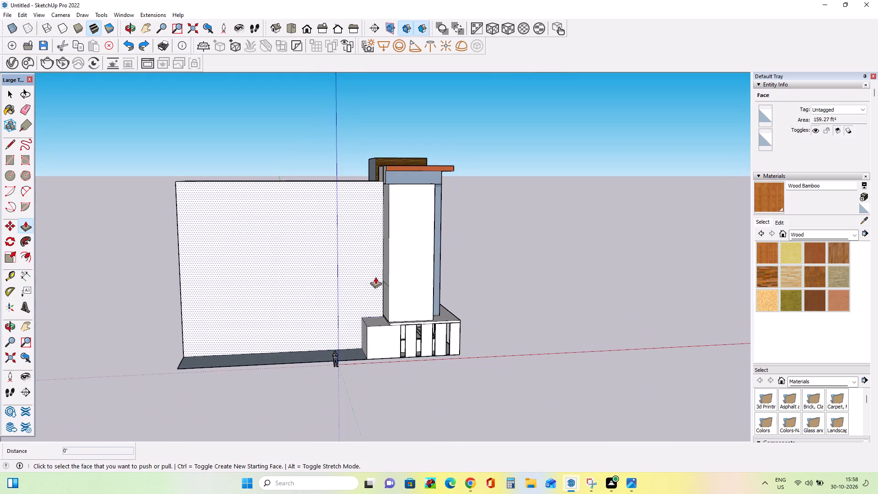
{"action": "scroll", "coordinate": [380, 254], "scroll_direction": "up", "scroll_amount": 3}
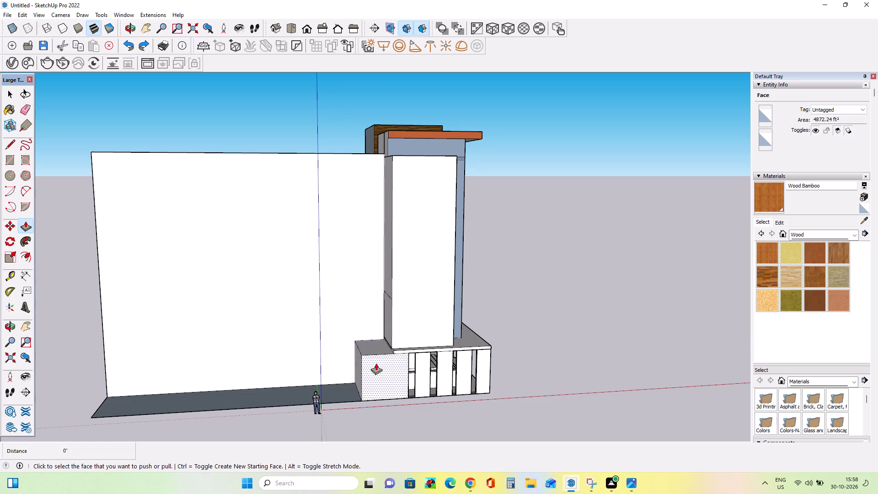
{"action": "scroll", "coordinate": [376, 363], "scroll_direction": "down", "scroll_amount": 2}
{"action": "middle_click_drag", "start_coordinate": [373, 271], "coordinate": [384, 299]}
{"action": "scroll", "coordinate": [384, 299], "scroll_direction": "down", "scroll_amount": 1}
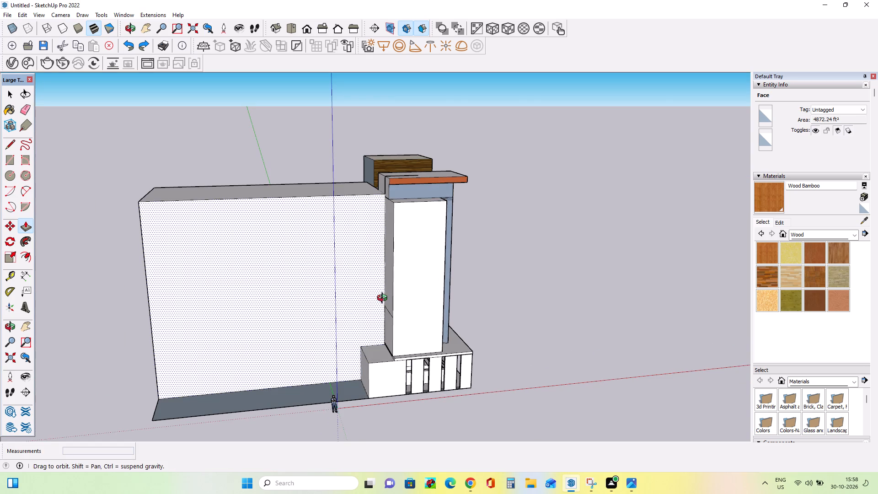
{"action": "scroll", "coordinate": [384, 299], "scroll_direction": "down", "scroll_amount": 3}
{"action": "middle_click", "coordinate": [407, 330]}
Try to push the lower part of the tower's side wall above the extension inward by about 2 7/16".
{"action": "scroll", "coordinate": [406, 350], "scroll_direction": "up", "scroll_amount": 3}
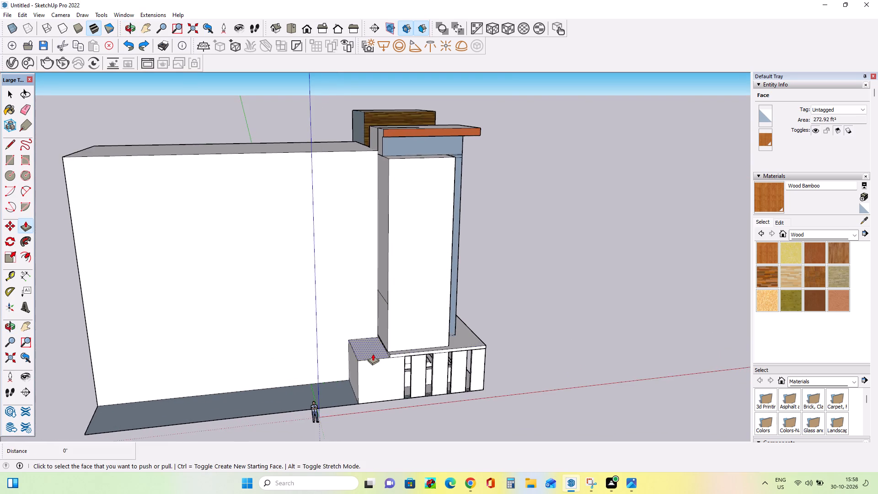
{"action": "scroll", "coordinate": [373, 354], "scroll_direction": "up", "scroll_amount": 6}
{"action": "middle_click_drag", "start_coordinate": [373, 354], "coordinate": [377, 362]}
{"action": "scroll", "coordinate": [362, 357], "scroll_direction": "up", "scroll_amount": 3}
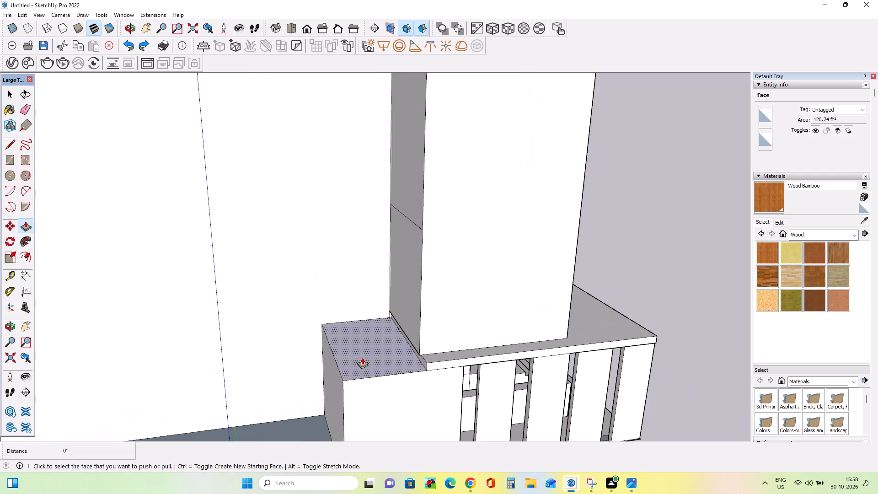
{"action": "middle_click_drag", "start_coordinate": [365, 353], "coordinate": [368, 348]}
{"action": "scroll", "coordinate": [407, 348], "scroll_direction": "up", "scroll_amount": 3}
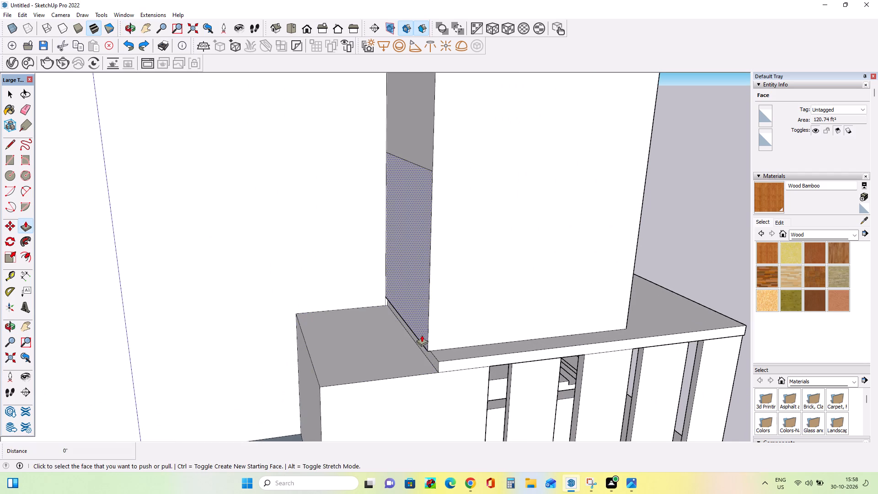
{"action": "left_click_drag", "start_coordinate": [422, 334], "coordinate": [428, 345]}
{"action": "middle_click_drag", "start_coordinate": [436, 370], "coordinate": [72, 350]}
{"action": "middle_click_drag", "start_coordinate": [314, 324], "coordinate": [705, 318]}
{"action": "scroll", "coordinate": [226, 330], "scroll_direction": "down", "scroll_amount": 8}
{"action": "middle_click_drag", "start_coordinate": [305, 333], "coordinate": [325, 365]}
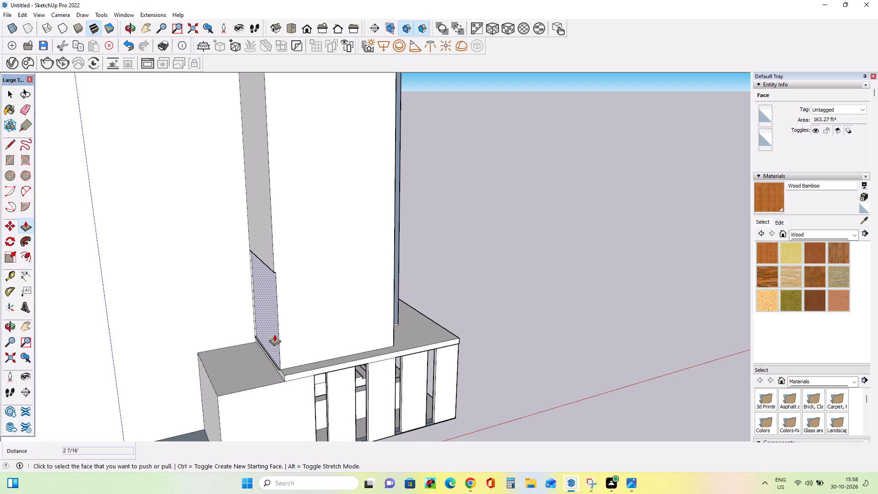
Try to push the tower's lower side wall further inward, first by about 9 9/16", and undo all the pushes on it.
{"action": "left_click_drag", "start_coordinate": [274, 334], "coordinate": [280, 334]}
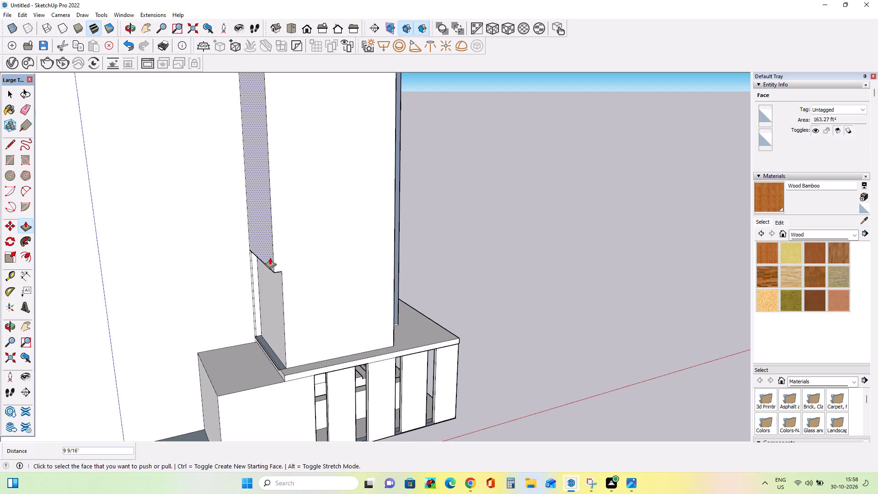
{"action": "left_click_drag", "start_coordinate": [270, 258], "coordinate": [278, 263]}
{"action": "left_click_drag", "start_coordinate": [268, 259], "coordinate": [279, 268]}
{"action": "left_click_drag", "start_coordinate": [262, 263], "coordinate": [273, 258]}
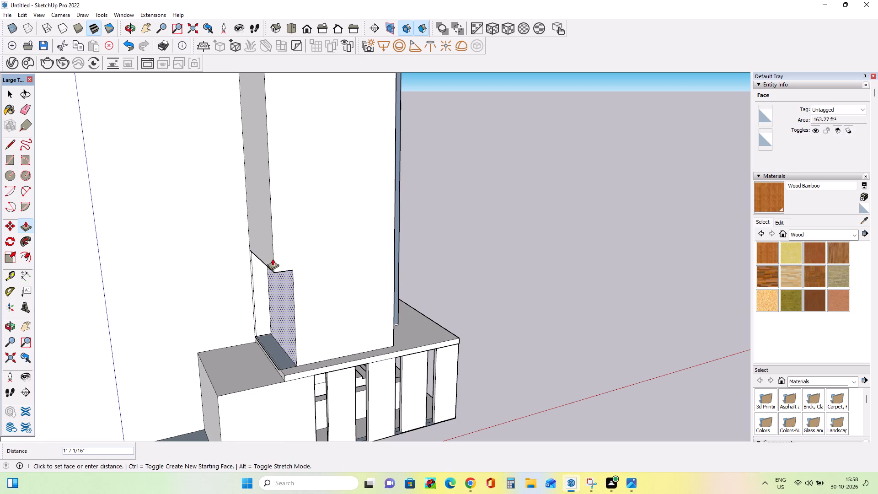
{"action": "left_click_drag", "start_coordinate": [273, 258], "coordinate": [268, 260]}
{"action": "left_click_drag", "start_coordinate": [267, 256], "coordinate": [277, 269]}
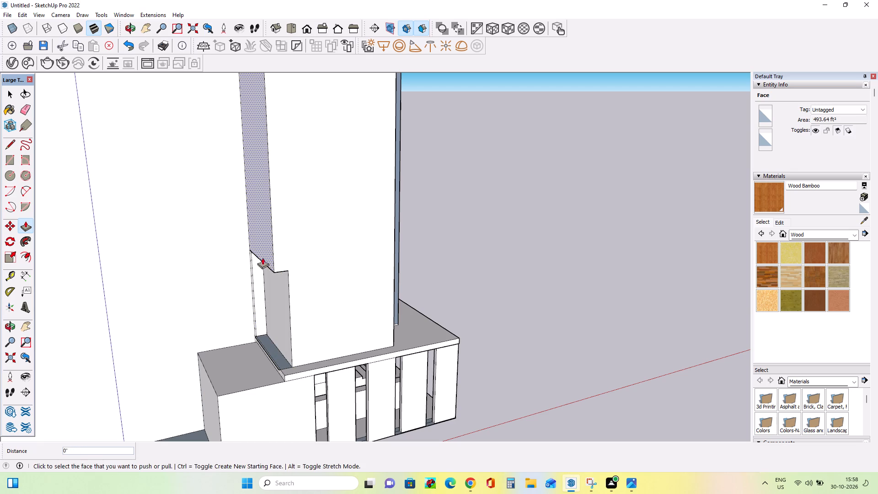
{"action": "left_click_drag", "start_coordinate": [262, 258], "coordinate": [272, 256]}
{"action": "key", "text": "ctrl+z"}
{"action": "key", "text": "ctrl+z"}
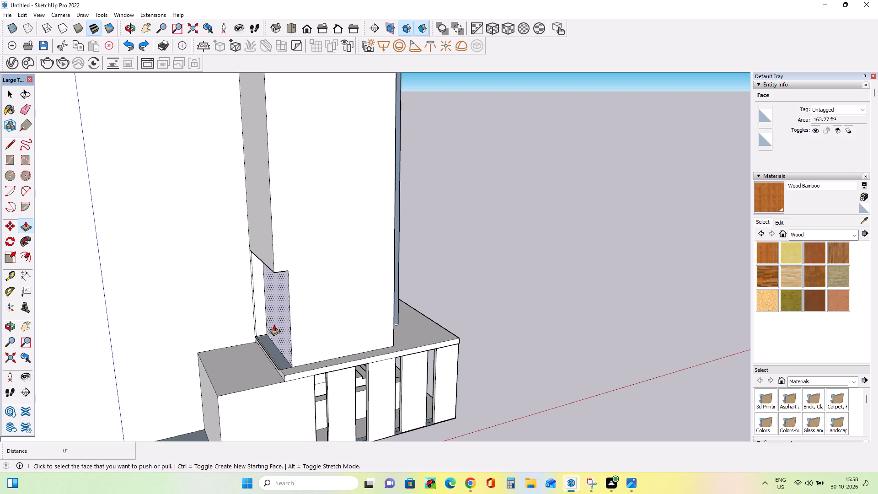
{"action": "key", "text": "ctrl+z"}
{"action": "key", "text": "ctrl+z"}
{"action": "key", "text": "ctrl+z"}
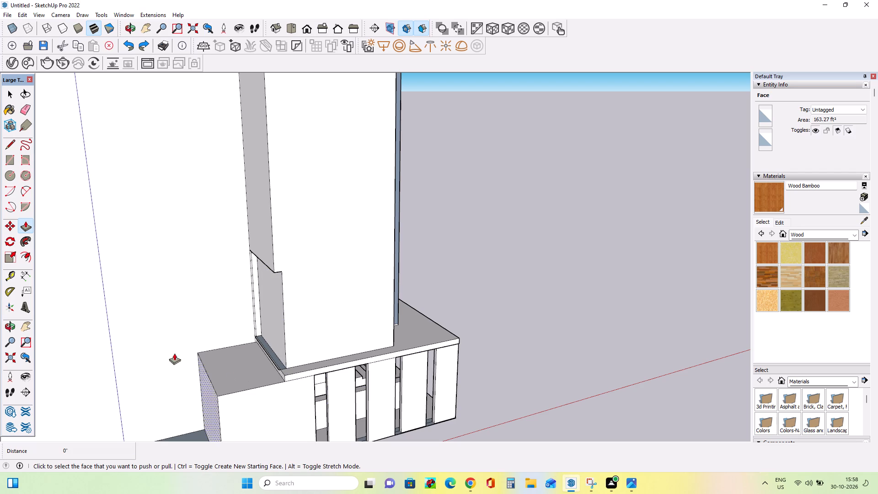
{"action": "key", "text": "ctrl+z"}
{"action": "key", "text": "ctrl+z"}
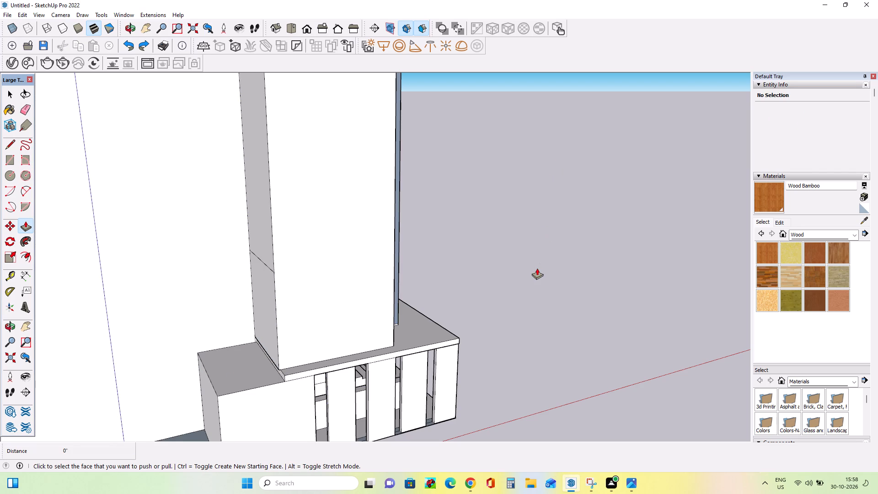
Offset the outline of the ground floor extension's top face inward to form a narrow border.
{"action": "scroll", "coordinate": [537, 268], "scroll_direction": "down", "scroll_amount": 4}
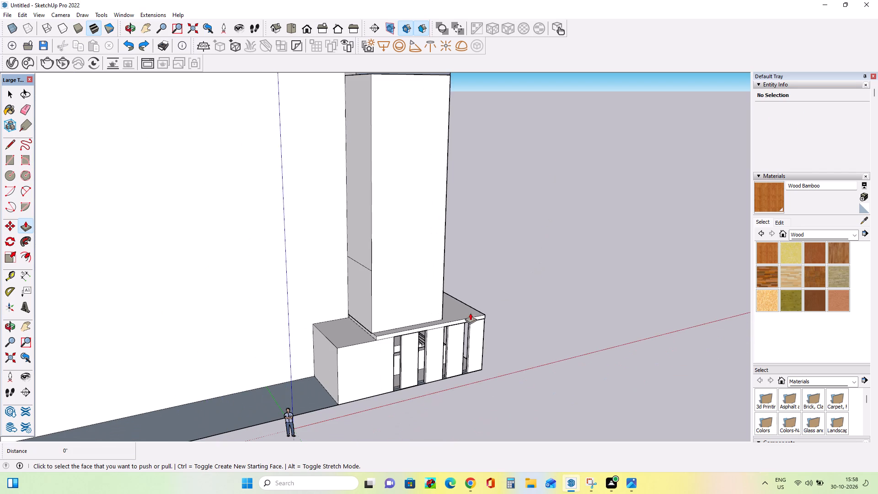
{"action": "scroll", "coordinate": [288, 325], "scroll_direction": "down", "scroll_amount": 3}
{"action": "middle_click_drag", "start_coordinate": [282, 283], "coordinate": [275, 292]}
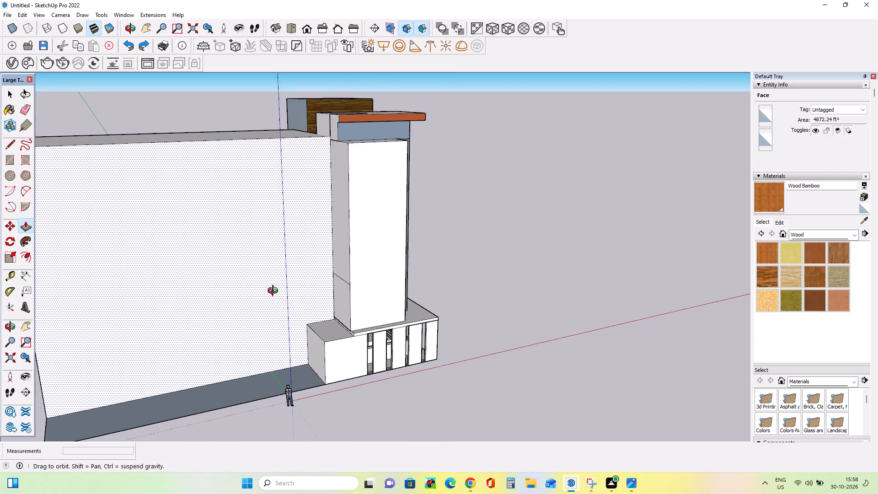
{"action": "middle_click_drag", "start_coordinate": [275, 292], "coordinate": [227, 280]}
{"action": "scroll", "coordinate": [291, 302], "scroll_direction": "up", "scroll_amount": 4}
{"action": "middle_click_drag", "start_coordinate": [316, 328], "coordinate": [323, 344]}
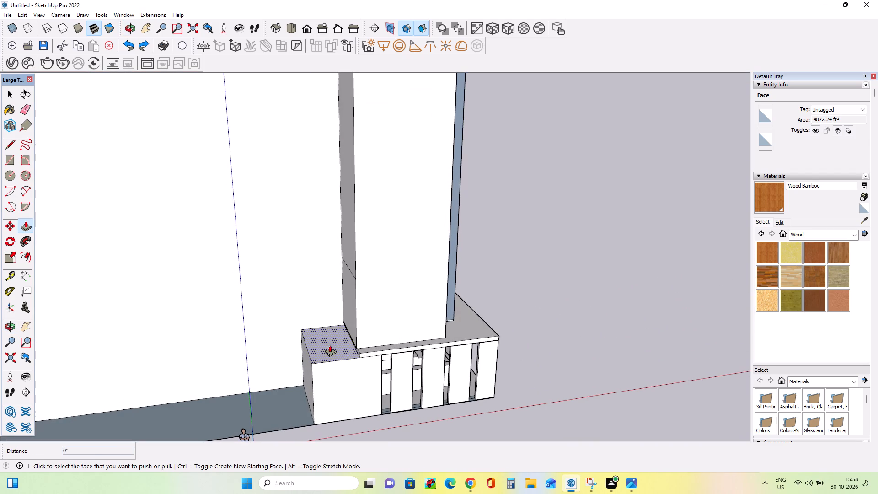
{"action": "middle_click_drag", "start_coordinate": [346, 360], "coordinate": [348, 369]}
{"action": "scroll", "coordinate": [348, 369], "scroll_direction": "up", "scroll_amount": 4}
{"action": "middle_click_drag", "start_coordinate": [348, 369], "coordinate": [352, 376]}
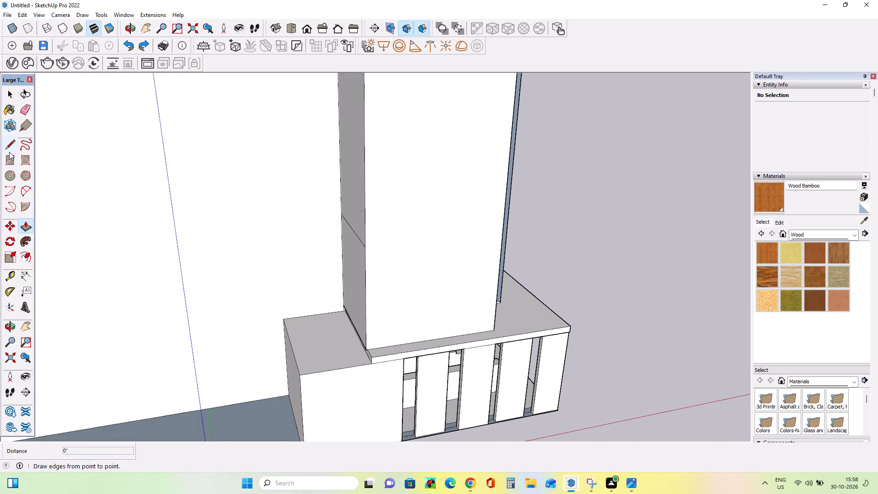
{"action": "left_click", "coordinate": [10, 160]}
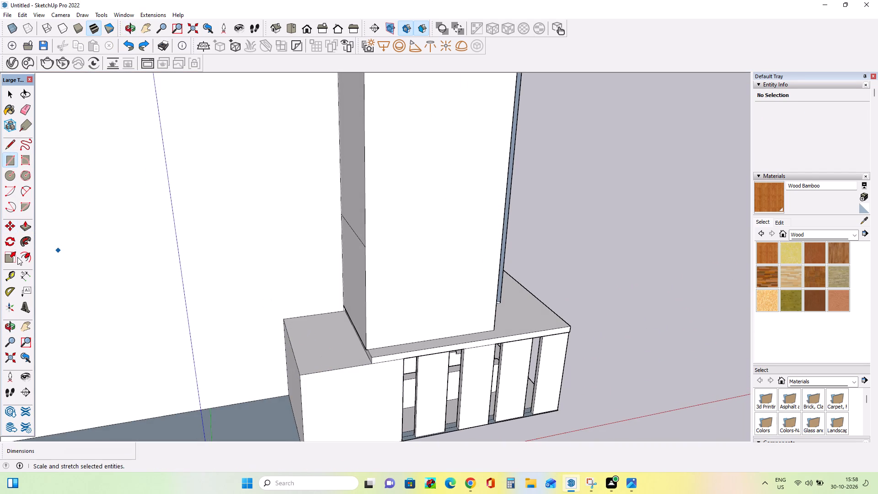
{"action": "left_click", "coordinate": [22, 252]}
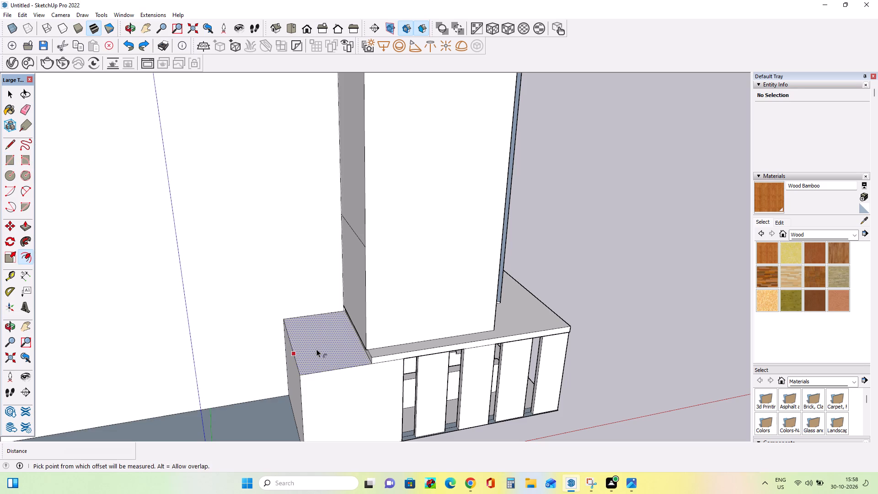
{"action": "left_click_drag", "start_coordinate": [320, 350], "coordinate": [312, 359]}
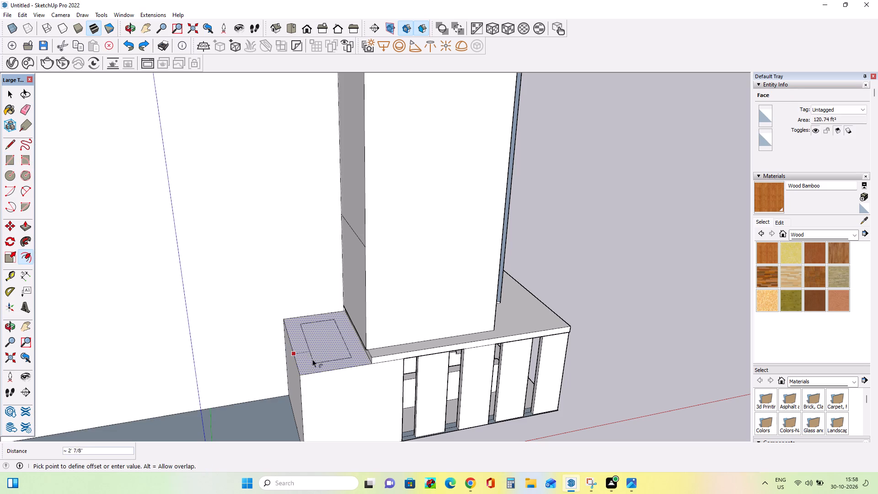
{"action": "left_click_drag", "start_coordinate": [312, 359], "coordinate": [300, 361]}
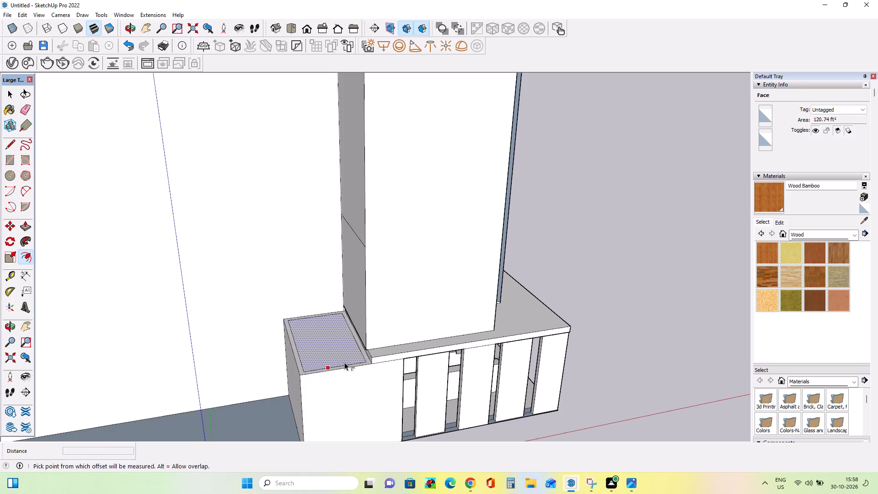
Pull the narrow border on the extension's top face up by about 10 7/16" to form a raised rim.
{"action": "middle_click_drag", "start_coordinate": [345, 362], "coordinate": [352, 370]}
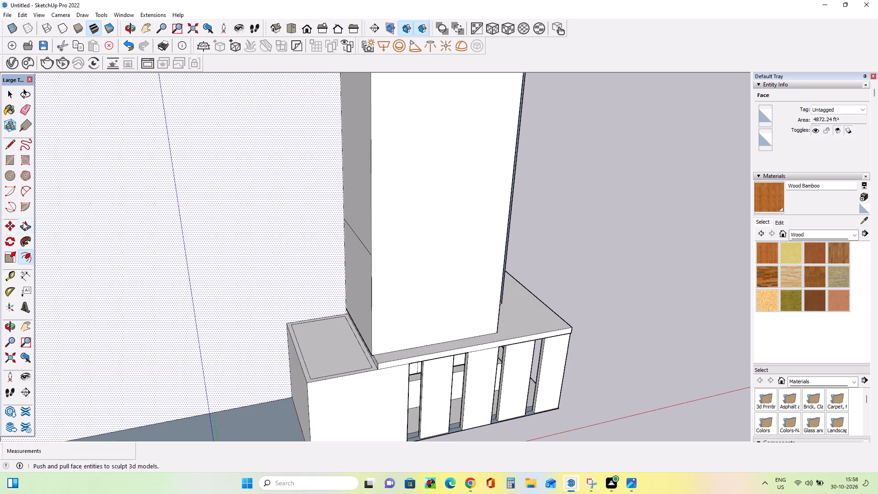
{"action": "left_click", "coordinate": [23, 222]}
{"action": "scroll", "coordinate": [372, 370], "scroll_direction": "up", "scroll_amount": 6}
{"action": "middle_click_drag", "start_coordinate": [372, 370], "coordinate": [374, 378]}
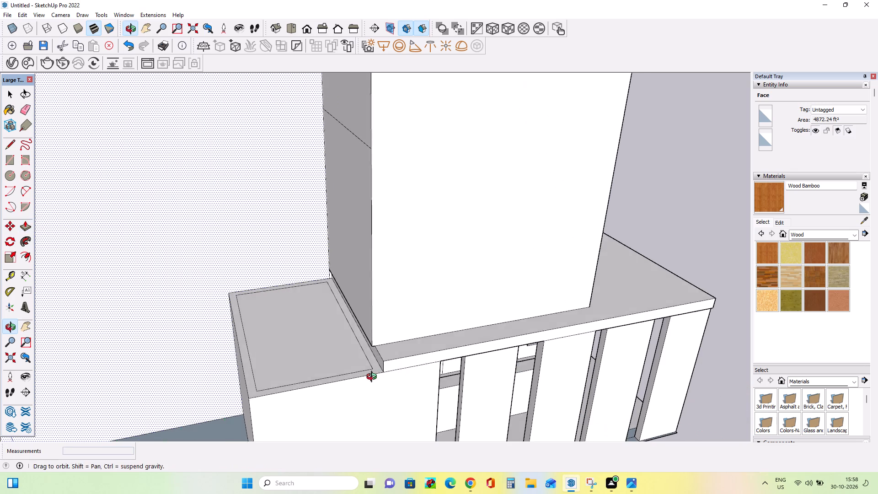
{"action": "middle_click_drag", "start_coordinate": [374, 378], "coordinate": [375, 385]}
{"action": "left_click", "coordinate": [13, 93]}
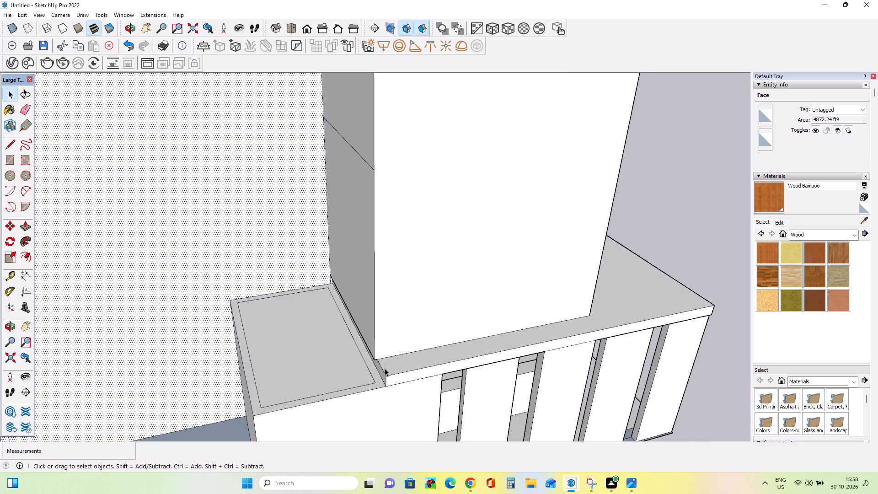
{"action": "left_click", "coordinate": [375, 377]}
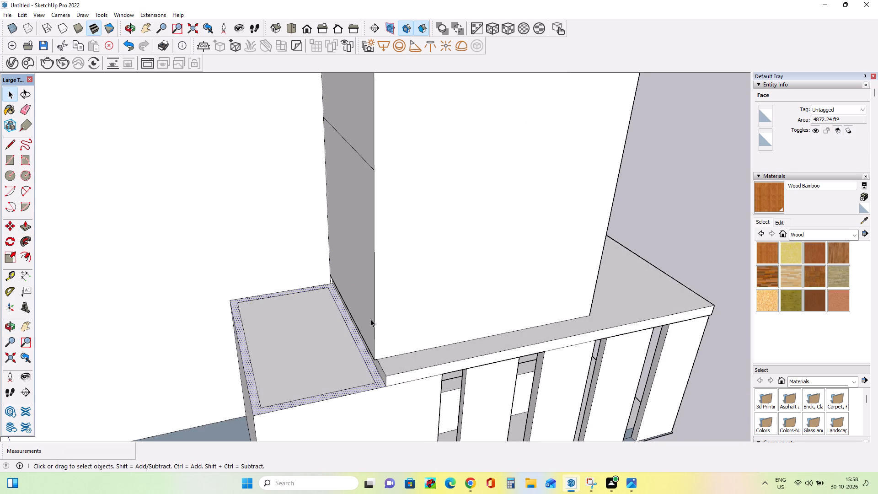
{"action": "left_click", "coordinate": [25, 226]}
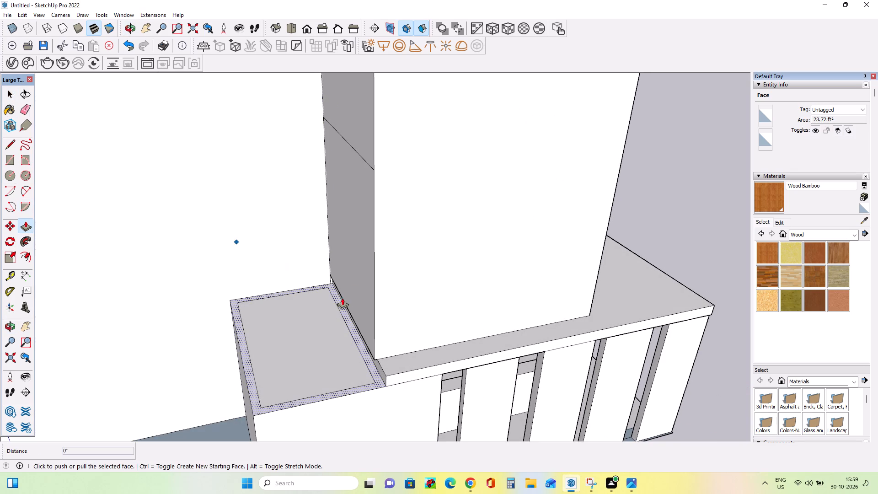
{"action": "scroll", "coordinate": [387, 384], "scroll_direction": "up", "scroll_amount": 3}
{"action": "left_click_drag", "start_coordinate": [374, 382], "coordinate": [370, 354]}
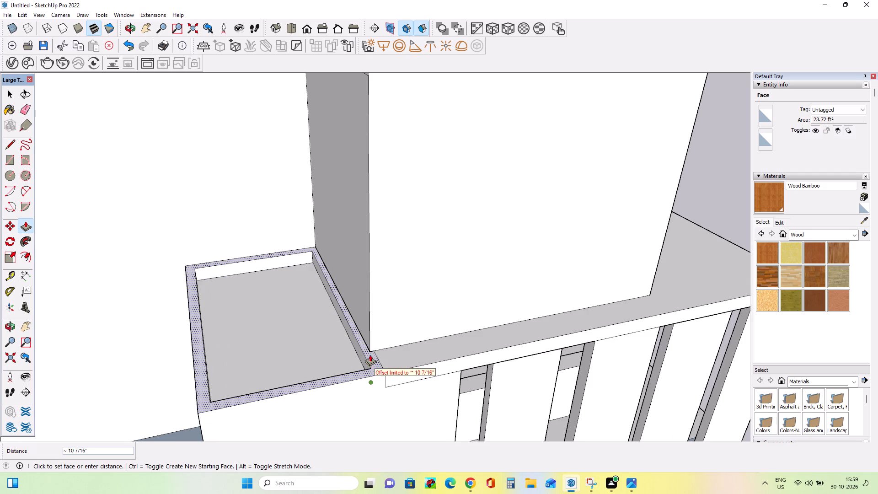
{"action": "left_click_drag", "start_coordinate": [370, 354], "coordinate": [370, 352]}
{"action": "left_click_drag", "start_coordinate": [369, 365], "coordinate": [367, 351]}
{"action": "left_click_drag", "start_coordinate": [363, 375], "coordinate": [362, 363]}
{"action": "scroll", "coordinate": [358, 341], "scroll_direction": "up", "scroll_amount": 6}
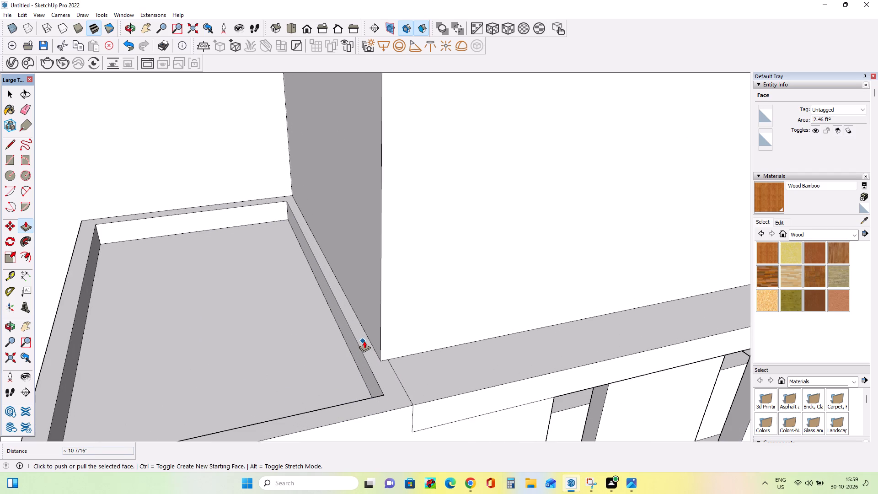
{"action": "left_click_drag", "start_coordinate": [364, 341], "coordinate": [364, 335]}
Raise the extension's border further in two pulls, about 1' 2 7/8" and about 1' 8 9/16".
{"action": "left_click", "coordinate": [12, 93]}
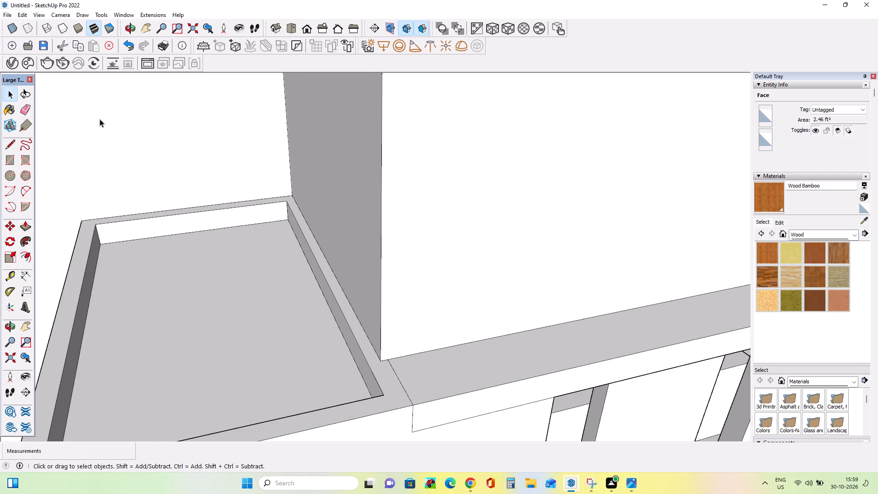
{"action": "left_click", "coordinate": [356, 322]}
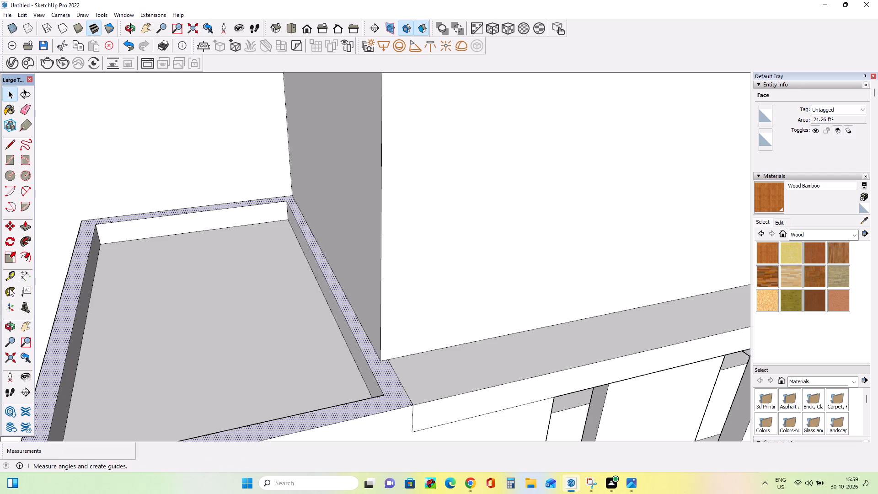
{"action": "left_click", "coordinate": [28, 226]}
{"action": "left_click_drag", "start_coordinate": [376, 369], "coordinate": [375, 367]}
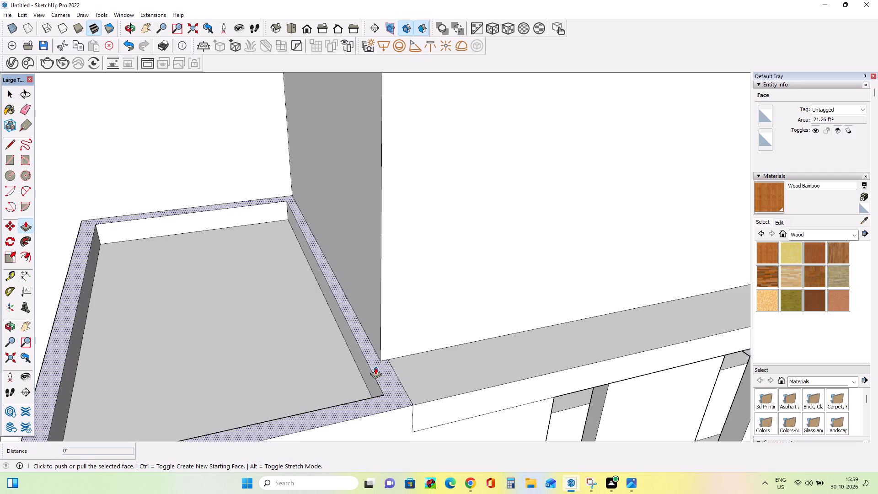
{"action": "left_click_drag", "start_coordinate": [375, 367], "coordinate": [378, 330]}
{"action": "scroll", "coordinate": [376, 333], "scroll_direction": "down", "scroll_amount": 15}
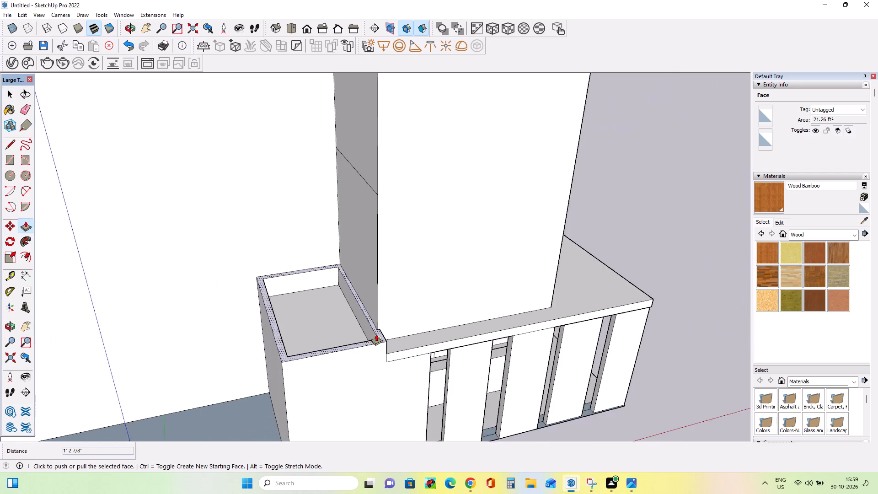
{"action": "scroll", "coordinate": [376, 334], "scroll_direction": "down", "scroll_amount": 3}
{"action": "middle_click_drag", "start_coordinate": [404, 374], "coordinate": [410, 391]}
{"action": "scroll", "coordinate": [359, 336], "scroll_direction": "up", "scroll_amount": 5}
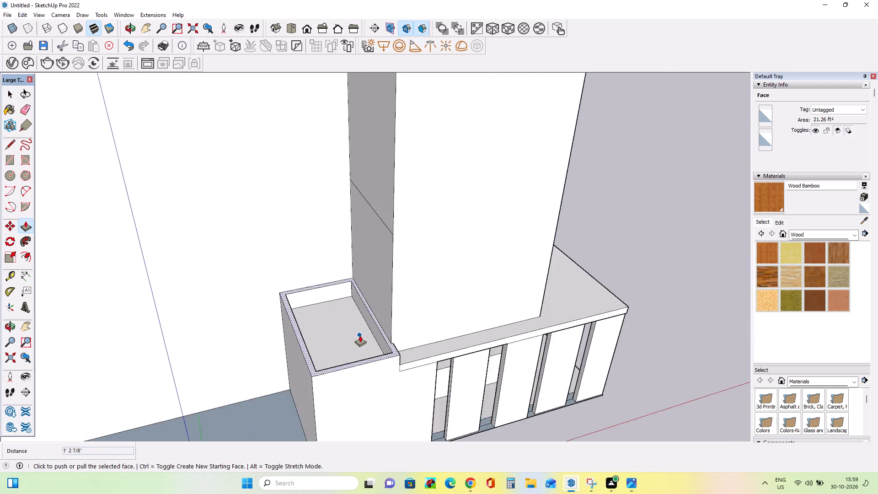
{"action": "scroll", "coordinate": [360, 335], "scroll_direction": "up", "scroll_amount": 5}
{"action": "left_click_drag", "start_coordinate": [409, 337], "coordinate": [408, 308]}
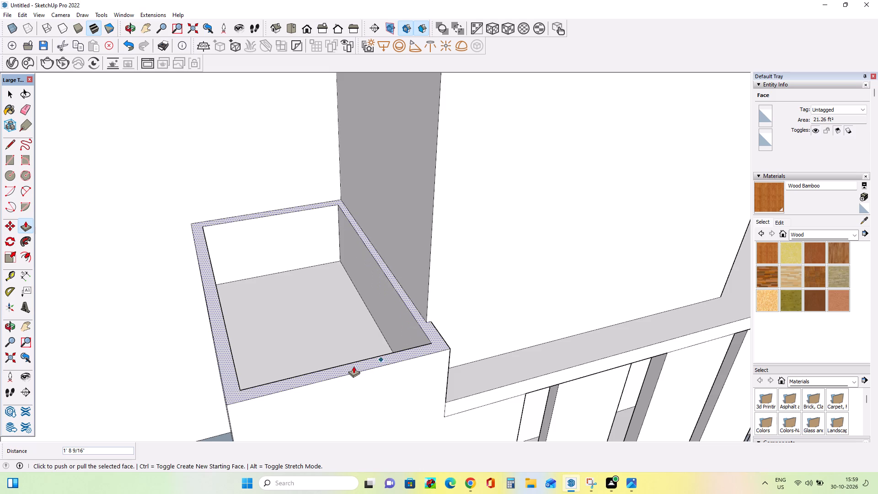
Push the top face of the raised border down slightly to lower the rim around the extension's roof.
{"action": "scroll", "coordinate": [353, 366], "scroll_direction": "down", "scroll_amount": 7}
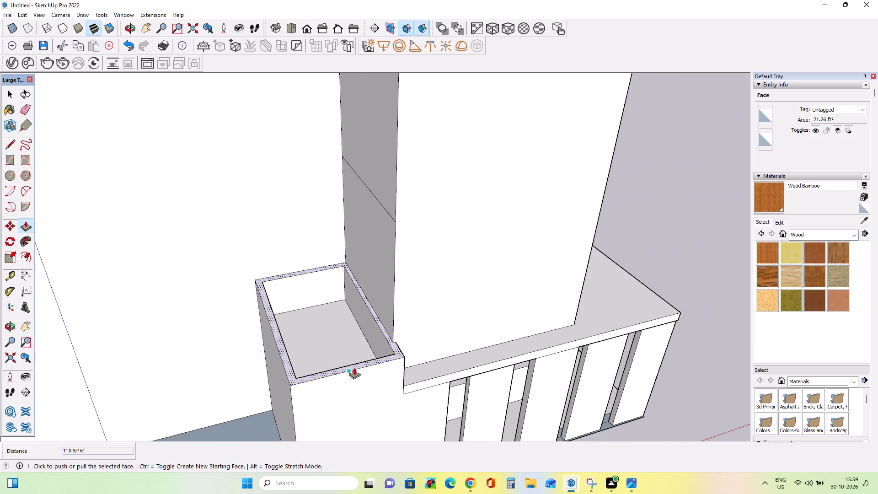
{"action": "middle_click_drag", "start_coordinate": [355, 374], "coordinate": [372, 399]}
{"action": "scroll", "coordinate": [338, 391], "scroll_direction": "up", "scroll_amount": 4}
{"action": "middle_click_drag", "start_coordinate": [338, 391], "coordinate": [342, 369]}
{"action": "scroll", "coordinate": [349, 377], "scroll_direction": "up", "scroll_amount": 1}
{"action": "middle_click_drag", "start_coordinate": [348, 375], "coordinate": [225, 322]}
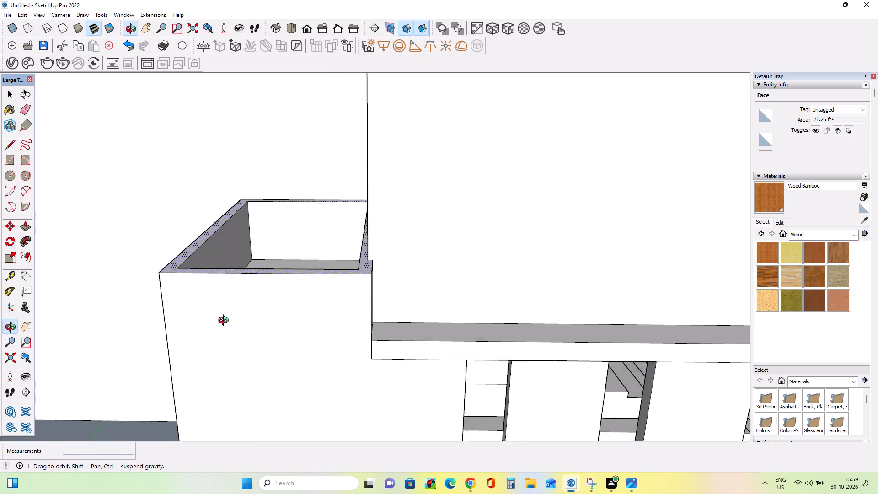
{"action": "middle_click_drag", "start_coordinate": [225, 322], "coordinate": [224, 325]}
{"action": "left_click_drag", "start_coordinate": [347, 279], "coordinate": [348, 307]}
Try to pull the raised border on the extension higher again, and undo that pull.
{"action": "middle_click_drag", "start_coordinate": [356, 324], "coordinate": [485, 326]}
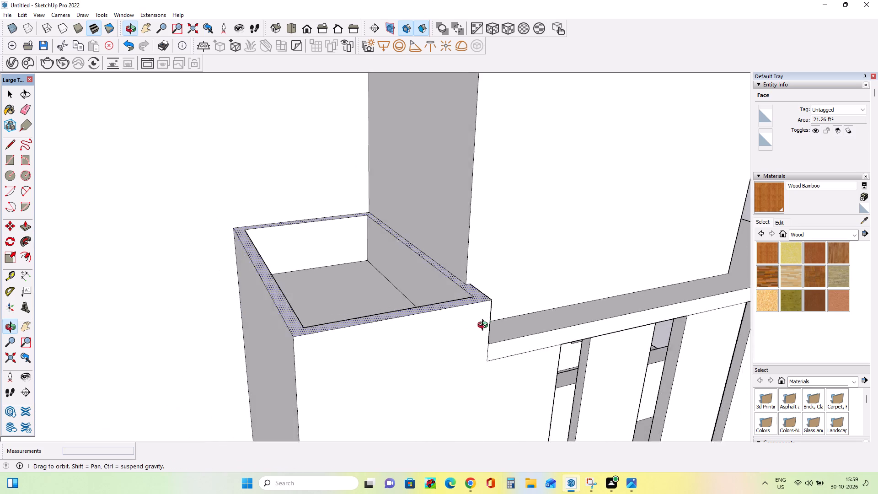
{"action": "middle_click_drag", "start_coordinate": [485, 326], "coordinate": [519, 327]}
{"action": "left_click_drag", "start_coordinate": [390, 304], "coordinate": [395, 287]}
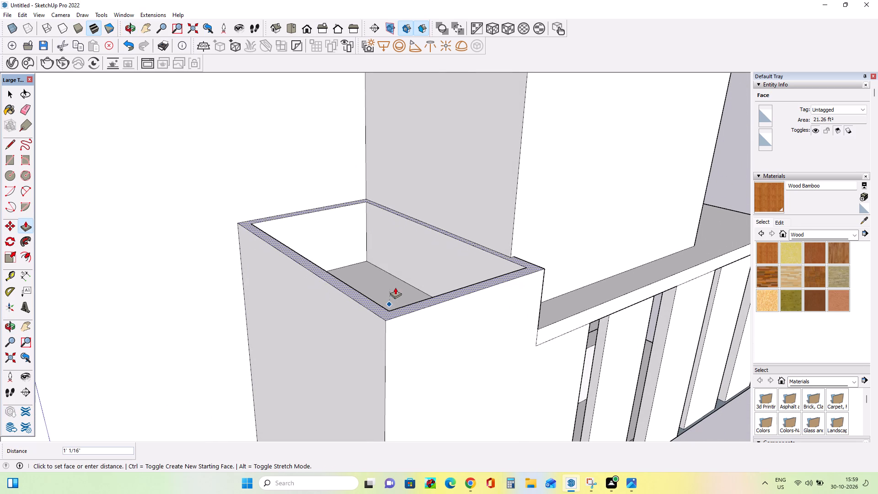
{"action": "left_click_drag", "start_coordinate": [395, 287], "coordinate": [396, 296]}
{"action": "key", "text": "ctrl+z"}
Pull the recessed floor inside the extension's raised border up by about 3' 1/8", flush with the rim.
{"action": "middle_click_drag", "start_coordinate": [403, 314], "coordinate": [401, 322]}
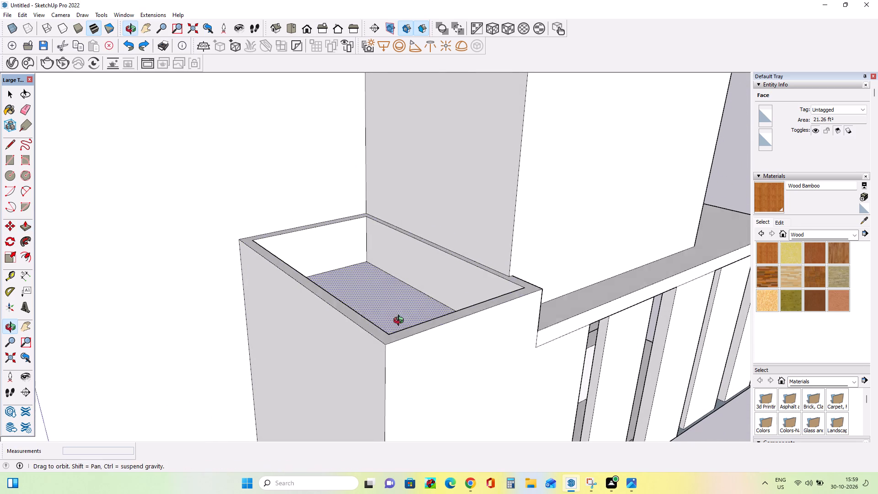
{"action": "middle_click_drag", "start_coordinate": [401, 322], "coordinate": [394, 329]}
{"action": "left_click", "coordinate": [7, 89]}
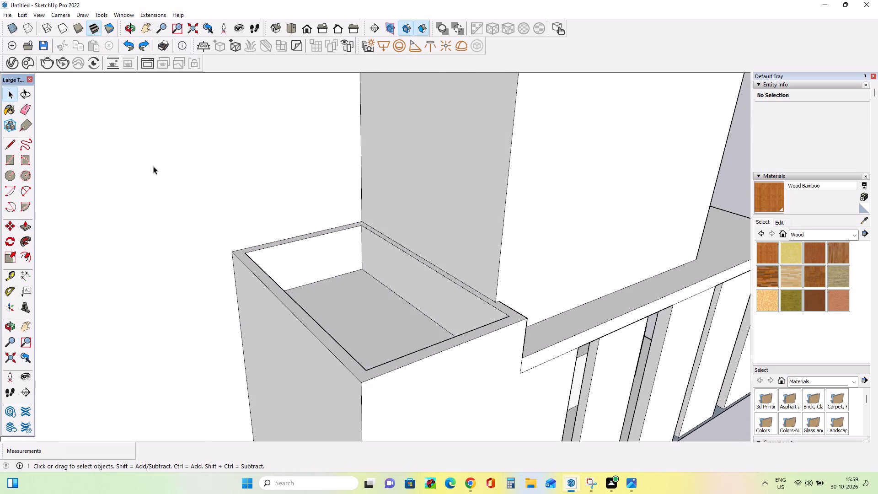
{"action": "left_click", "coordinate": [339, 302]}
{"action": "left_click", "coordinate": [21, 224]}
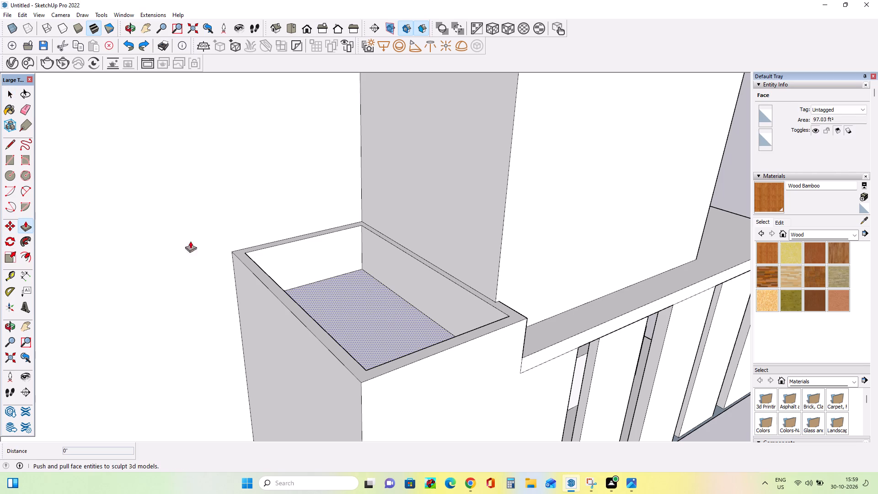
{"action": "left_click_drag", "start_coordinate": [388, 318], "coordinate": [273, 284]}
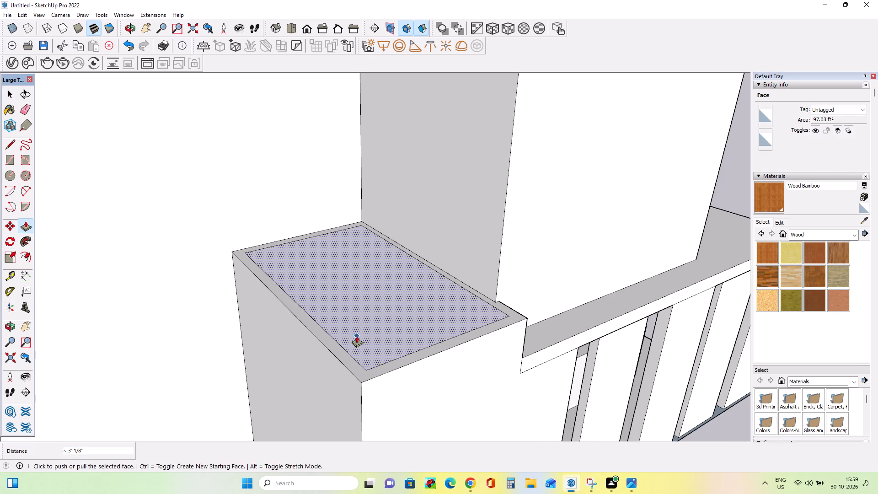
{"action": "middle_click_drag", "start_coordinate": [357, 336], "coordinate": [334, 335]}
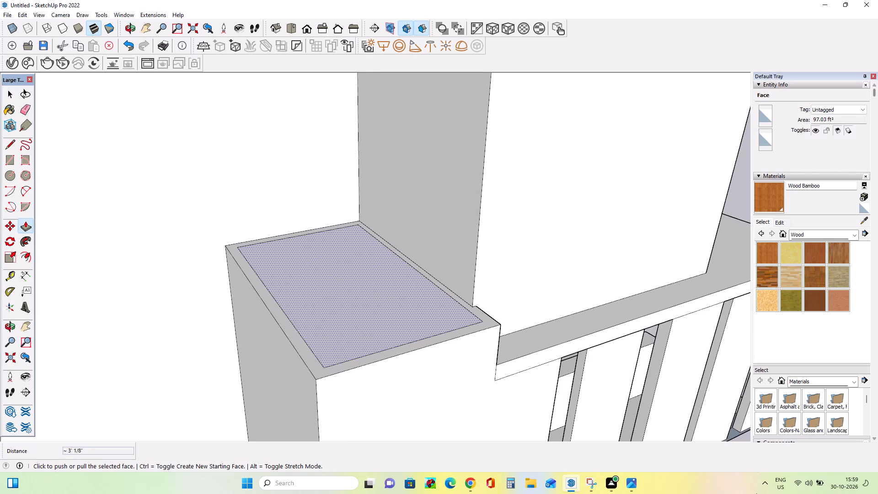
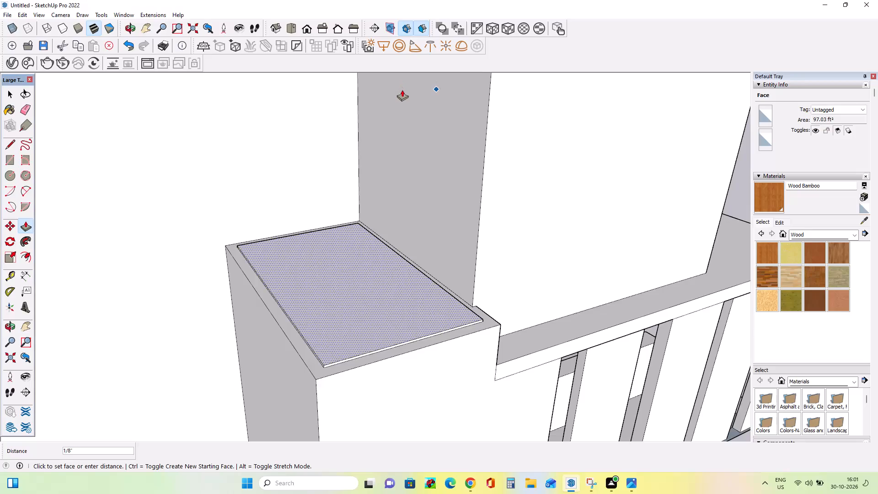
Set the pull of the floor inside the extension's raised rim at about 1/8".
{"action": "left_click", "coordinate": [402, 90]}
Examine the whole building from farther away, checking the tower and its ground floor extension.
{"action": "middle_click_drag", "start_coordinate": [265, 355], "coordinate": [194, 308]}
{"action": "scroll", "coordinate": [194, 308], "scroll_direction": "down", "scroll_amount": 9}
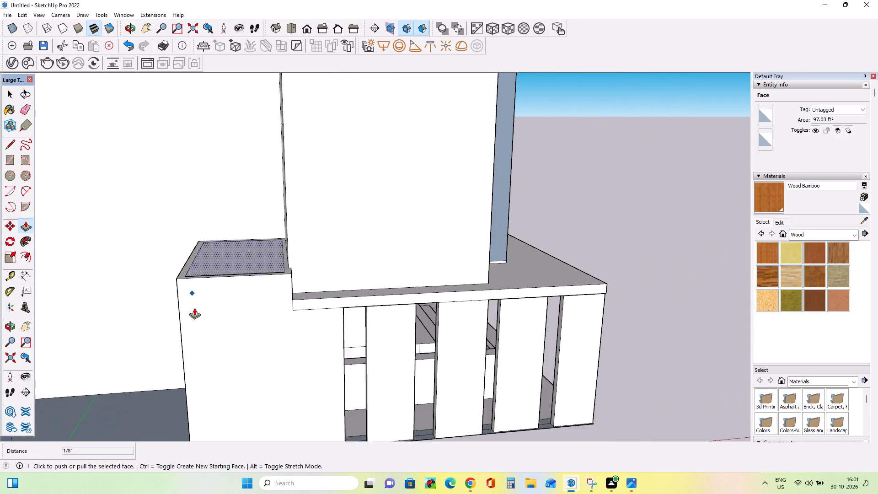
{"action": "scroll", "coordinate": [194, 308], "scroll_direction": "down", "scroll_amount": 2}
{"action": "scroll", "coordinate": [420, 284], "scroll_direction": "down", "scroll_amount": 10}
{"action": "middle_click_drag", "start_coordinate": [354, 286], "coordinate": [385, 325]}
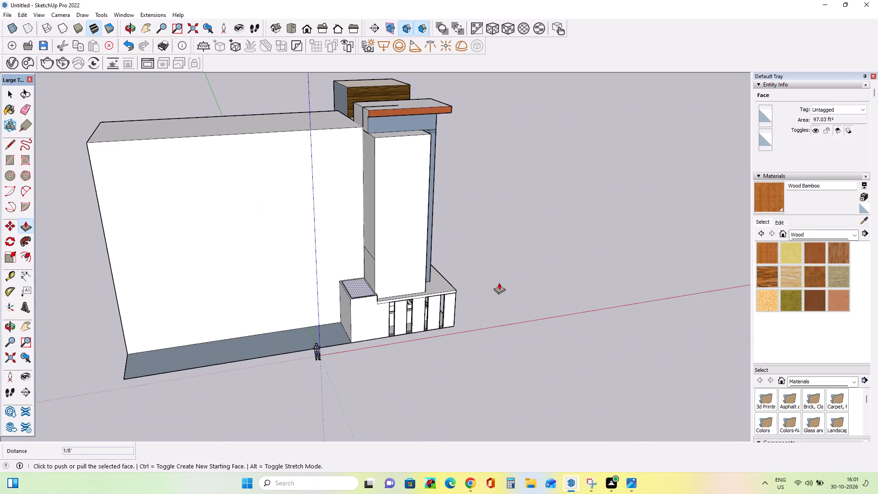
{"action": "middle_click_drag", "start_coordinate": [549, 299], "coordinate": [555, 339]}
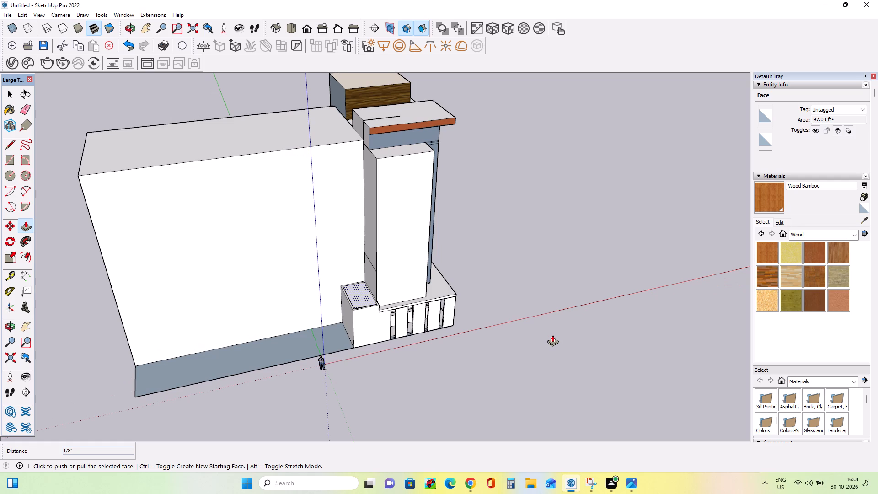
{"action": "scroll", "coordinate": [439, 402], "scroll_direction": "down", "scroll_amount": 7}
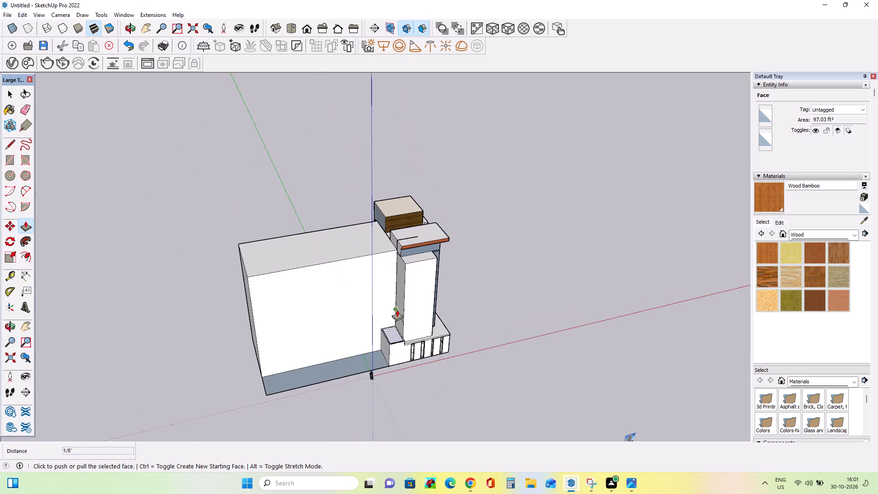
Draw a rectangle about 10' 2 9/16" by 1' 9 7/16" on the large wall, starting at the tower corner above the extension.
{"action": "scroll", "coordinate": [397, 308], "scroll_direction": "up", "scroll_amount": 8}
{"action": "middle_click_drag", "start_coordinate": [397, 308], "coordinate": [426, 270]}
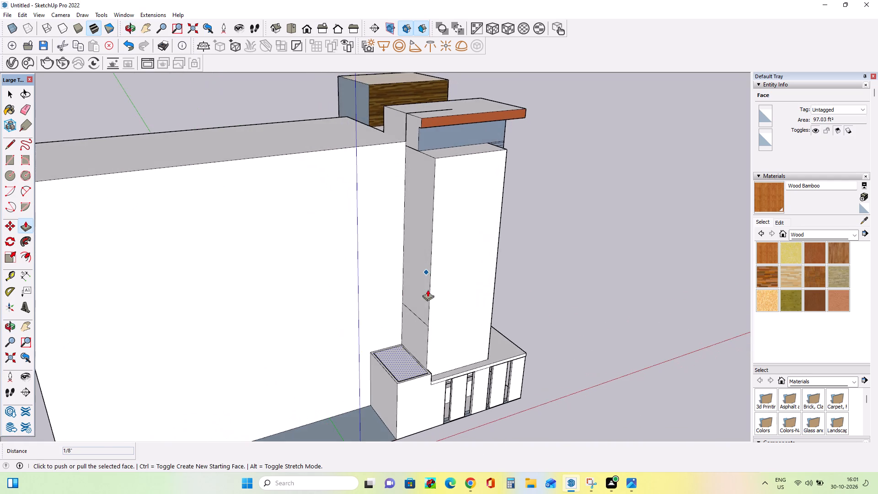
{"action": "scroll", "coordinate": [414, 320], "scroll_direction": "up", "scroll_amount": 5}
{"action": "middle_click", "coordinate": [414, 320]}
{"action": "scroll", "coordinate": [416, 323], "scroll_direction": "down", "scroll_amount": 3}
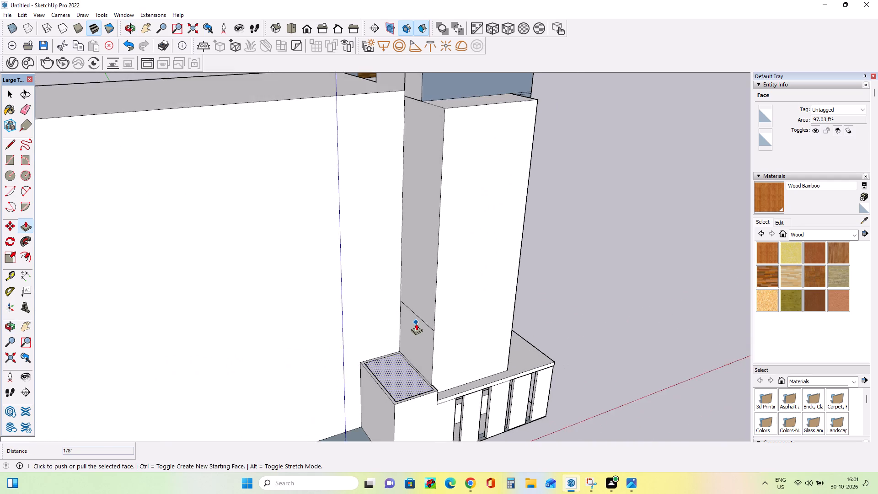
{"action": "scroll", "coordinate": [416, 323], "scroll_direction": "down", "scroll_amount": 2}
{"action": "middle_click_drag", "start_coordinate": [414, 305], "coordinate": [395, 237]}
{"action": "scroll", "coordinate": [394, 244], "scroll_direction": "up", "scroll_amount": 4}
{"action": "middle_click_drag", "start_coordinate": [408, 283], "coordinate": [426, 291]}
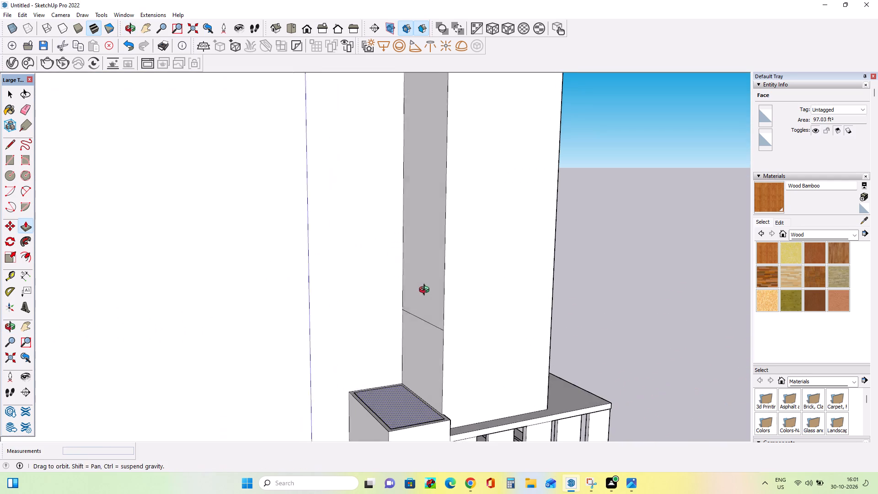
{"action": "middle_click_drag", "start_coordinate": [426, 291], "coordinate": [430, 292]}
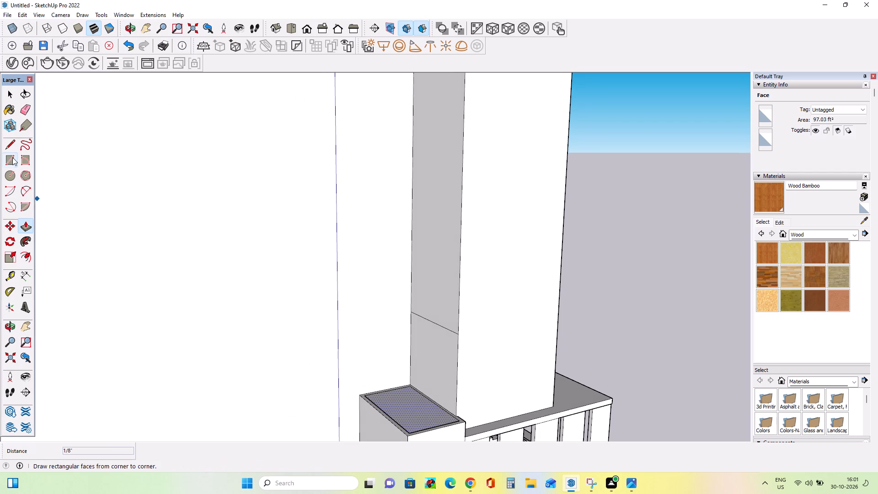
{"action": "left_click", "coordinate": [12, 157]}
{"action": "left_click", "coordinate": [410, 310]}
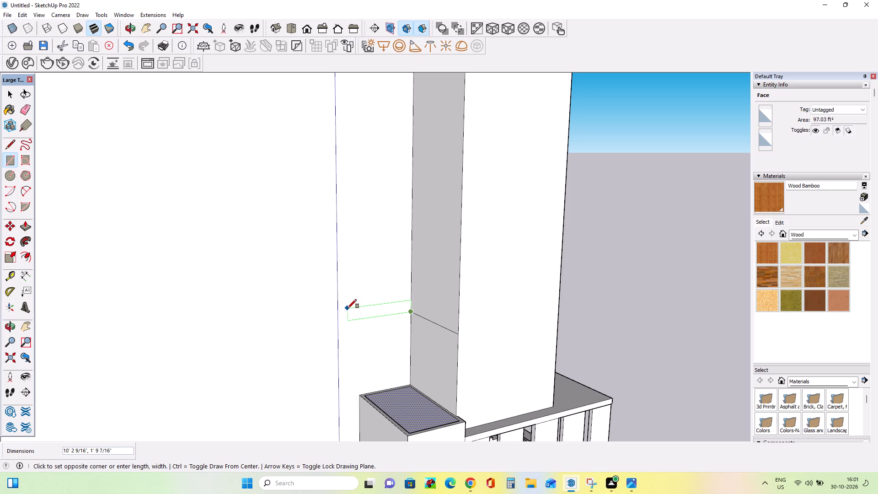
{"action": "left_click", "coordinate": [348, 308]}
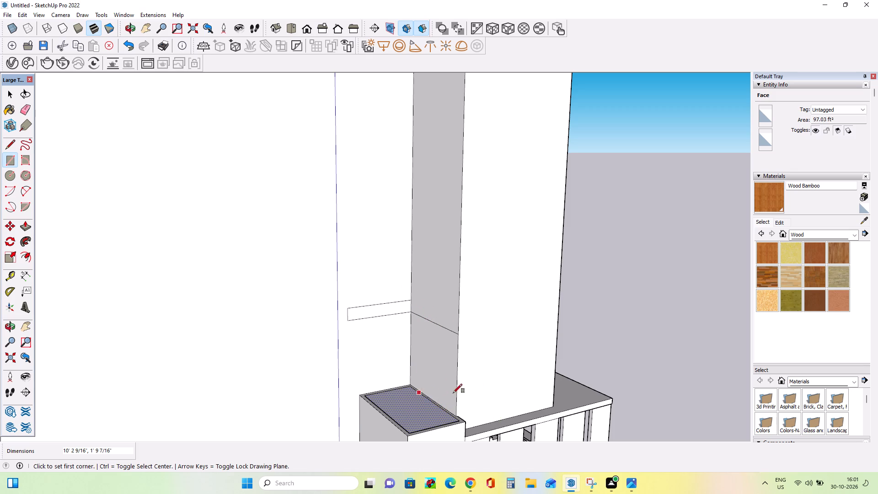
Pull the narrow wall rectangle out by about 12' 1 3/8" to form a slab reaching the tower's front edge.
{"action": "middle_click_drag", "start_coordinate": [390, 340], "coordinate": [388, 348]}
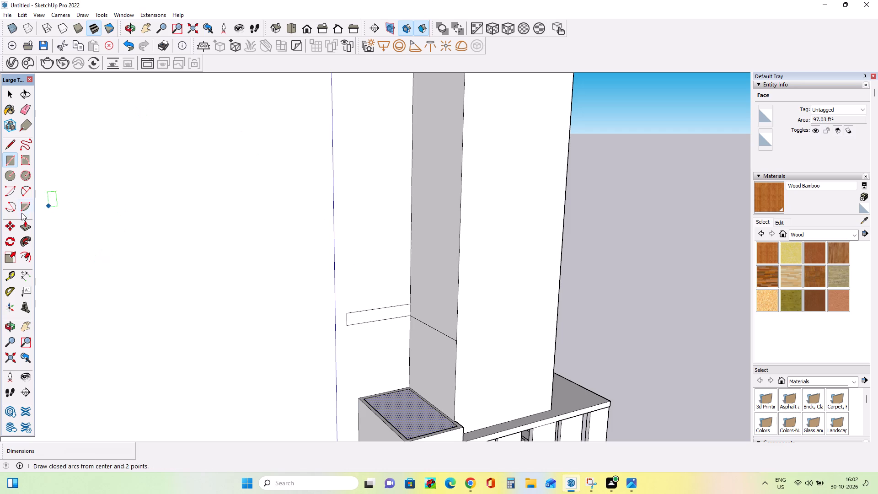
{"action": "left_click", "coordinate": [23, 227]}
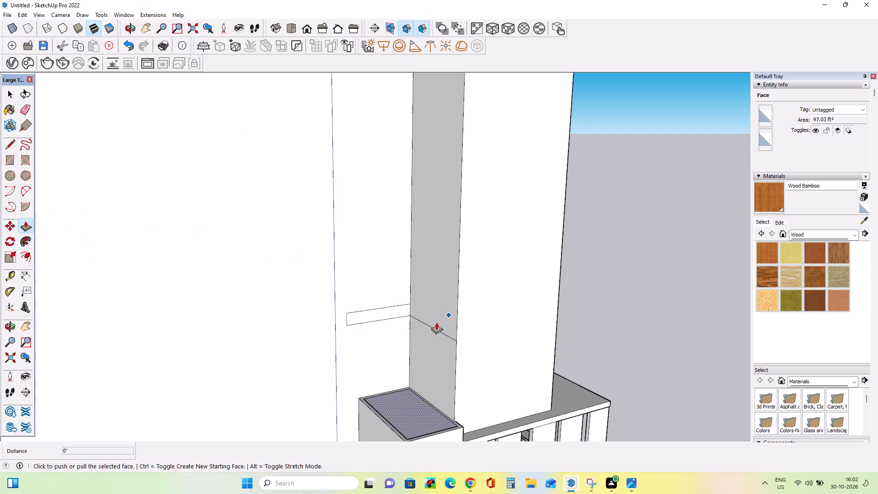
{"action": "left_click_drag", "start_coordinate": [384, 310], "coordinate": [392, 318]}
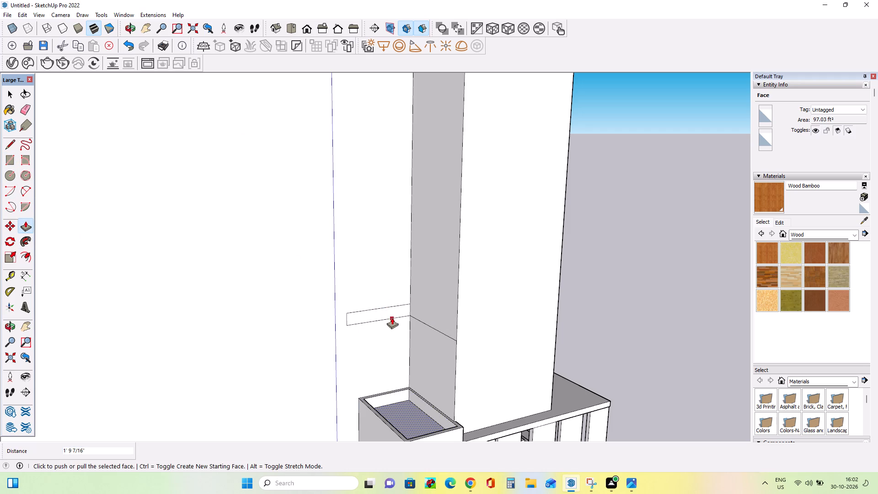
{"action": "key", "text": "ctrl+z"}
{"action": "left_click_drag", "start_coordinate": [382, 310], "coordinate": [436, 346]}
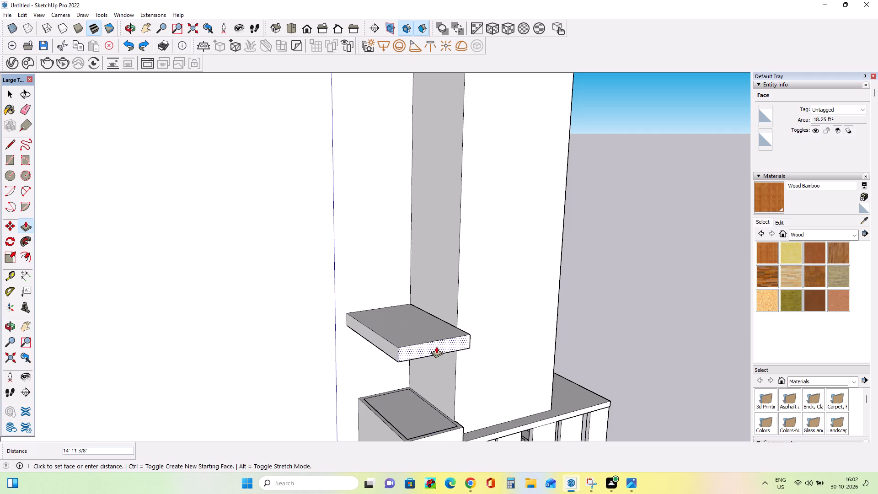
{"action": "left_click_drag", "start_coordinate": [436, 346], "coordinate": [467, 305]}
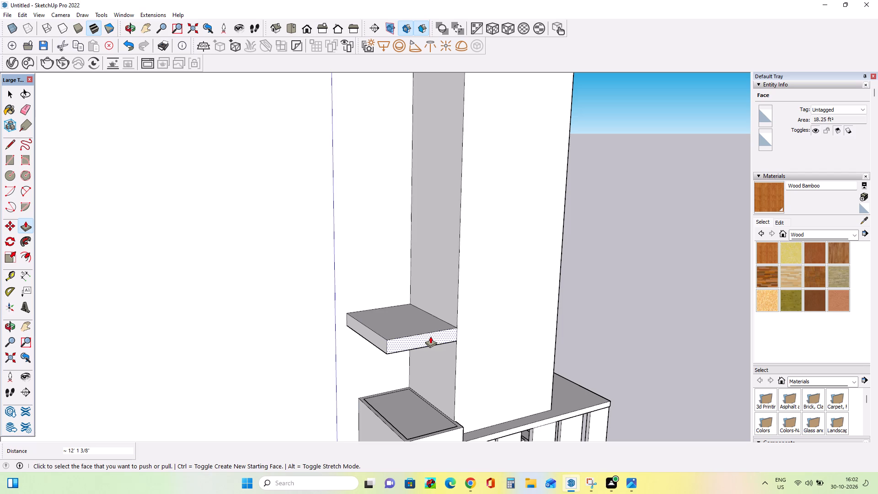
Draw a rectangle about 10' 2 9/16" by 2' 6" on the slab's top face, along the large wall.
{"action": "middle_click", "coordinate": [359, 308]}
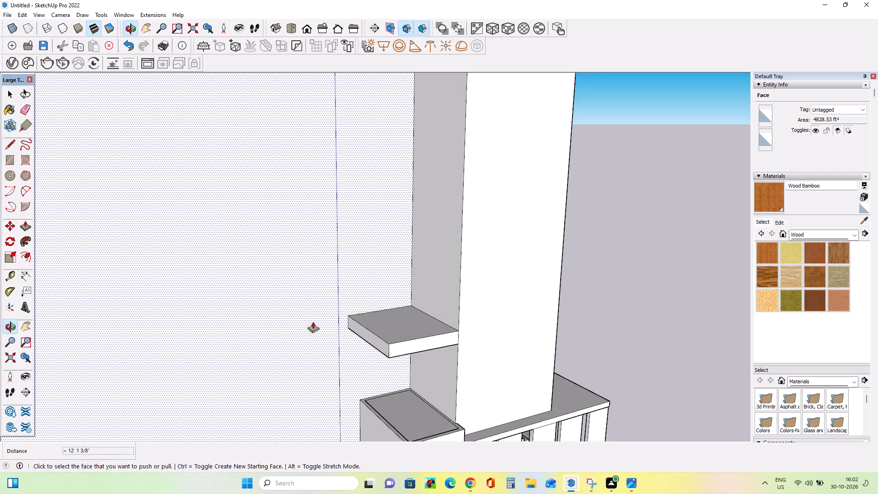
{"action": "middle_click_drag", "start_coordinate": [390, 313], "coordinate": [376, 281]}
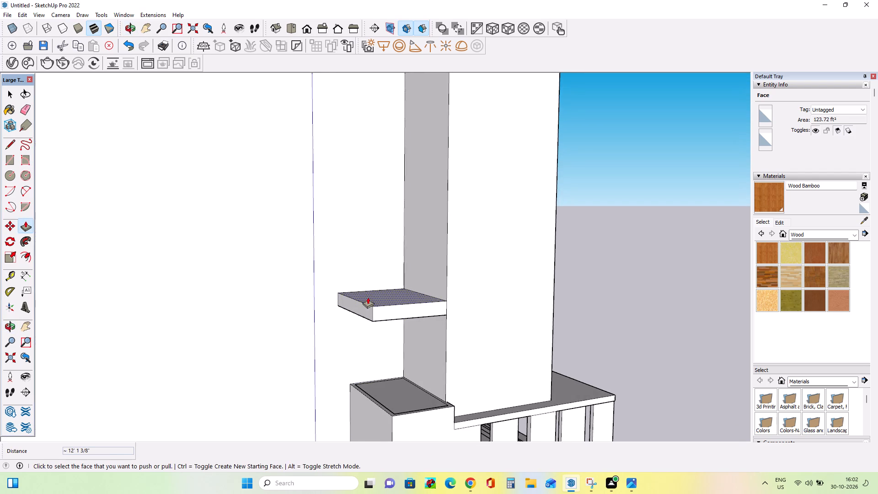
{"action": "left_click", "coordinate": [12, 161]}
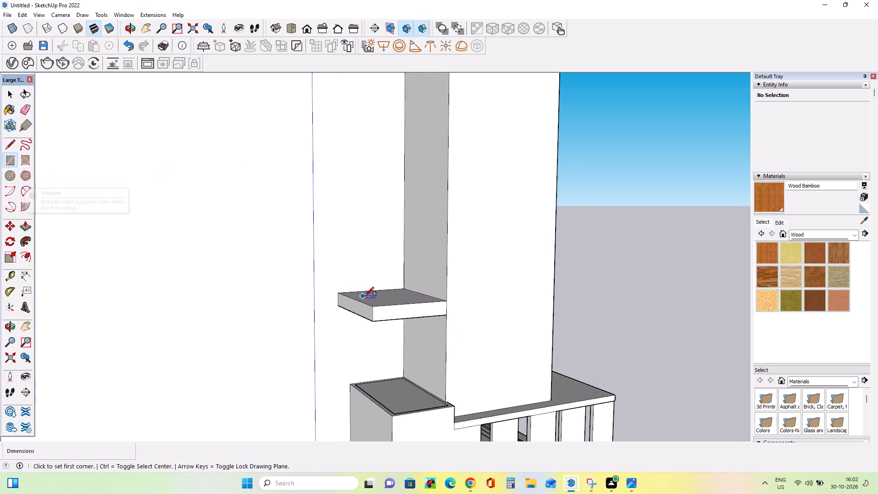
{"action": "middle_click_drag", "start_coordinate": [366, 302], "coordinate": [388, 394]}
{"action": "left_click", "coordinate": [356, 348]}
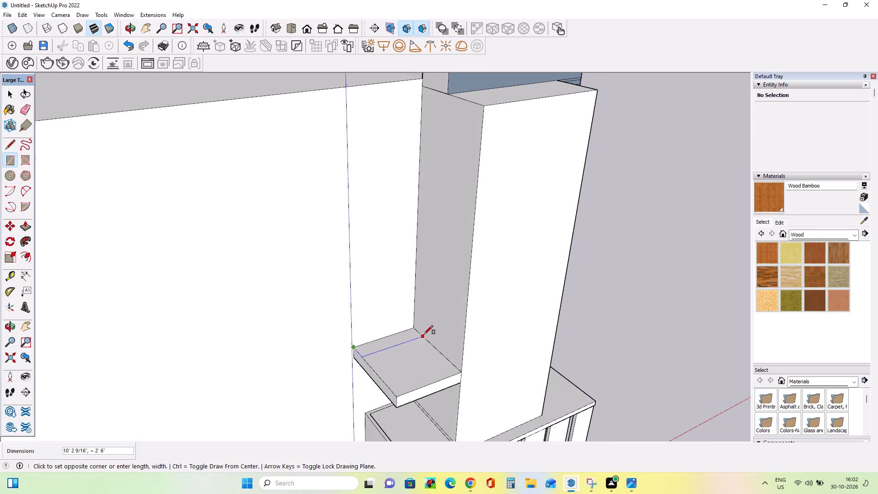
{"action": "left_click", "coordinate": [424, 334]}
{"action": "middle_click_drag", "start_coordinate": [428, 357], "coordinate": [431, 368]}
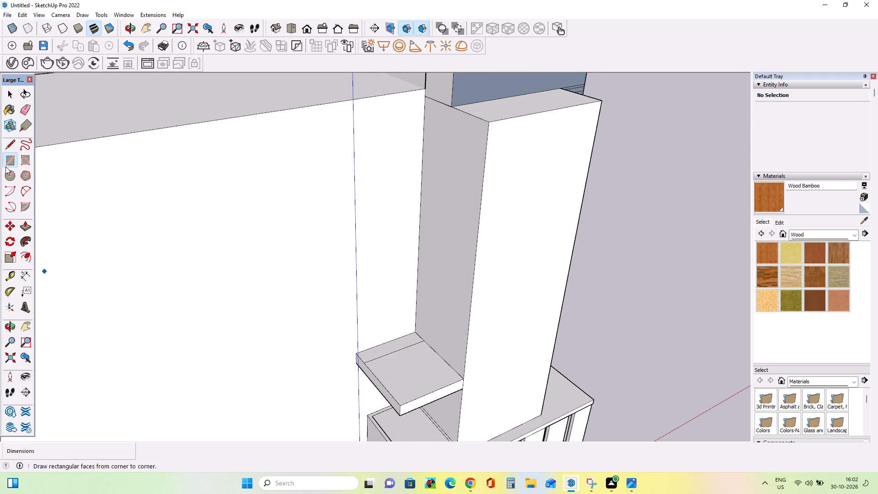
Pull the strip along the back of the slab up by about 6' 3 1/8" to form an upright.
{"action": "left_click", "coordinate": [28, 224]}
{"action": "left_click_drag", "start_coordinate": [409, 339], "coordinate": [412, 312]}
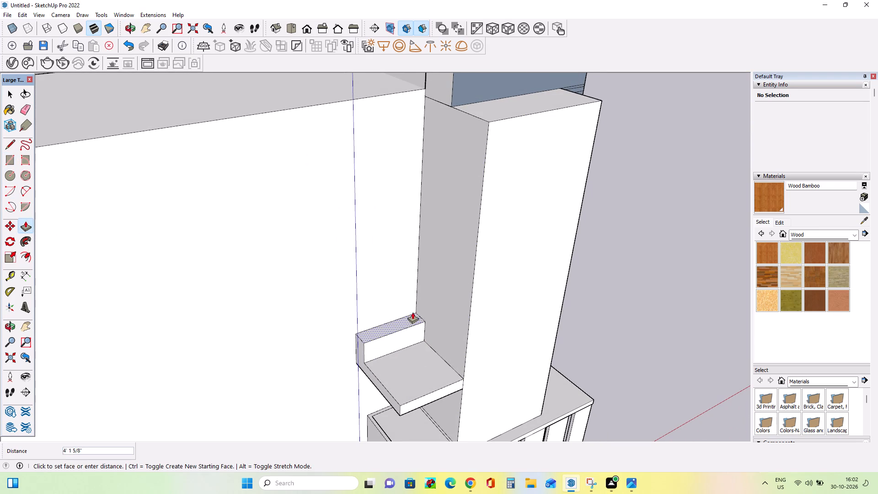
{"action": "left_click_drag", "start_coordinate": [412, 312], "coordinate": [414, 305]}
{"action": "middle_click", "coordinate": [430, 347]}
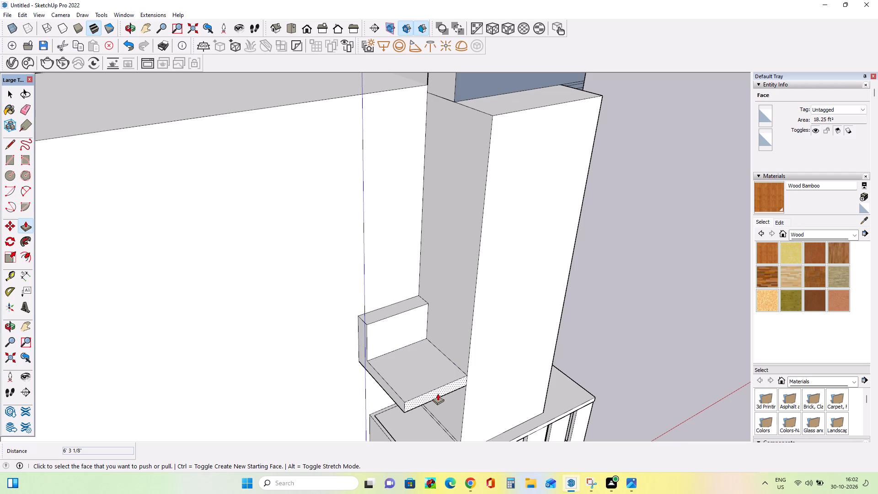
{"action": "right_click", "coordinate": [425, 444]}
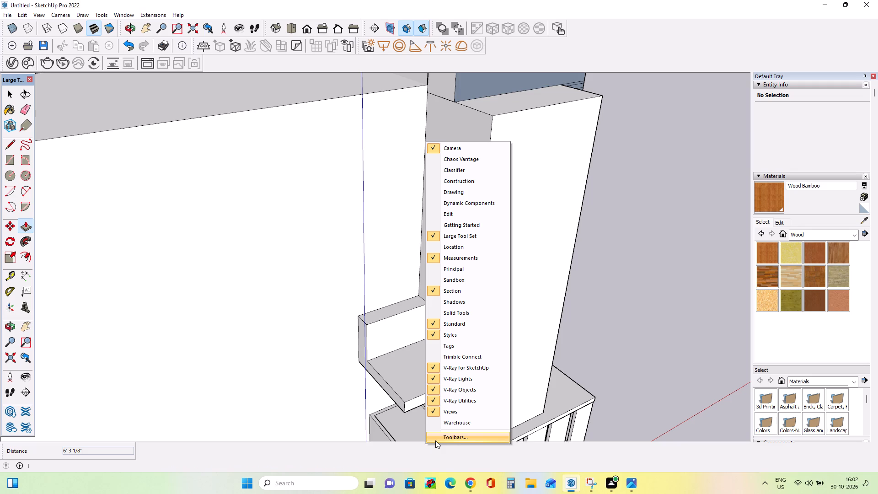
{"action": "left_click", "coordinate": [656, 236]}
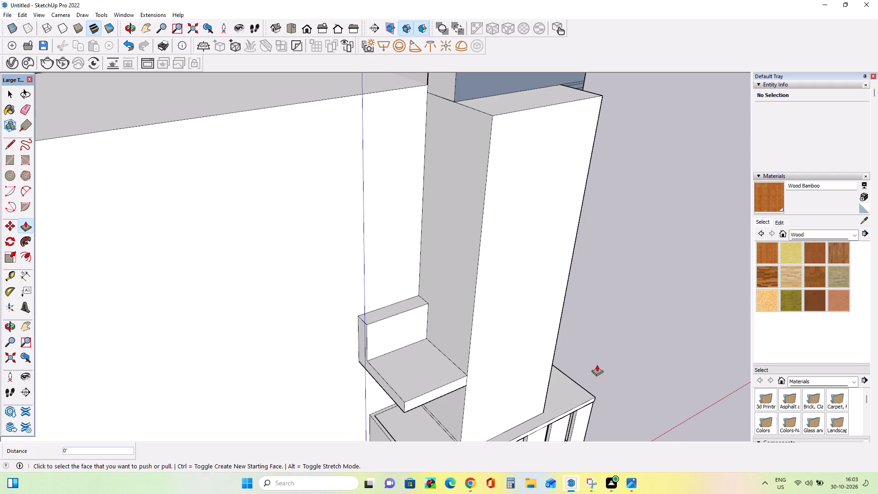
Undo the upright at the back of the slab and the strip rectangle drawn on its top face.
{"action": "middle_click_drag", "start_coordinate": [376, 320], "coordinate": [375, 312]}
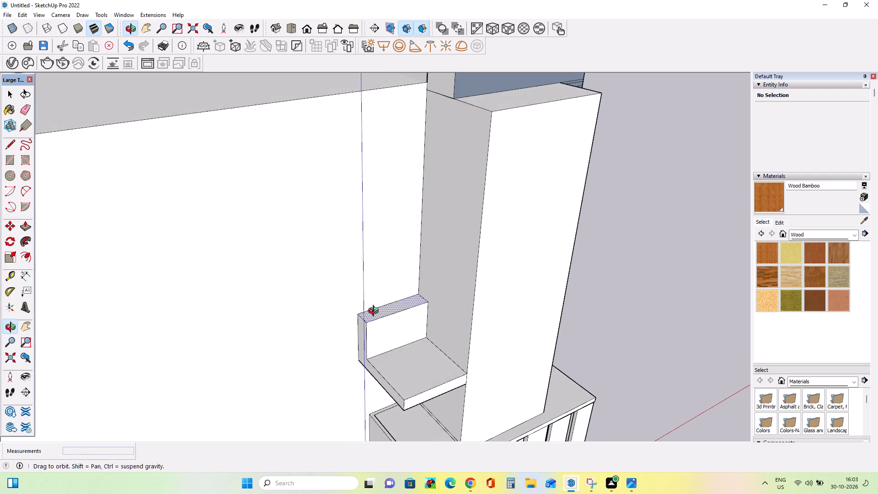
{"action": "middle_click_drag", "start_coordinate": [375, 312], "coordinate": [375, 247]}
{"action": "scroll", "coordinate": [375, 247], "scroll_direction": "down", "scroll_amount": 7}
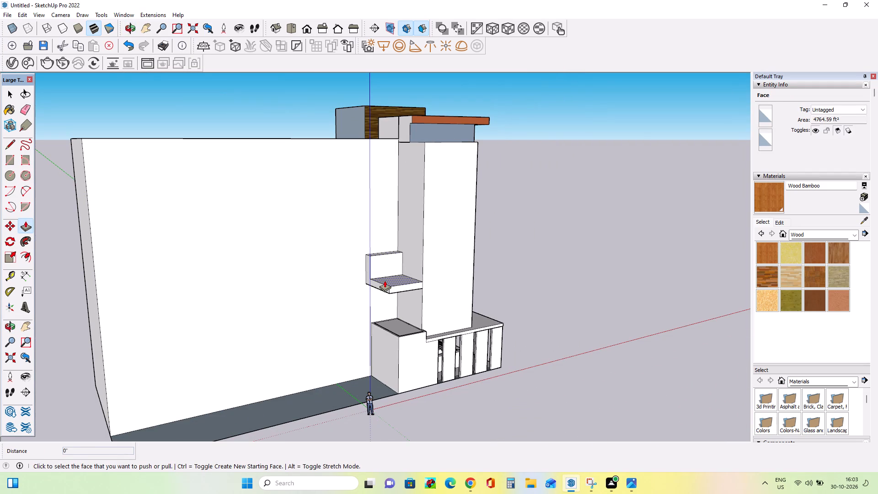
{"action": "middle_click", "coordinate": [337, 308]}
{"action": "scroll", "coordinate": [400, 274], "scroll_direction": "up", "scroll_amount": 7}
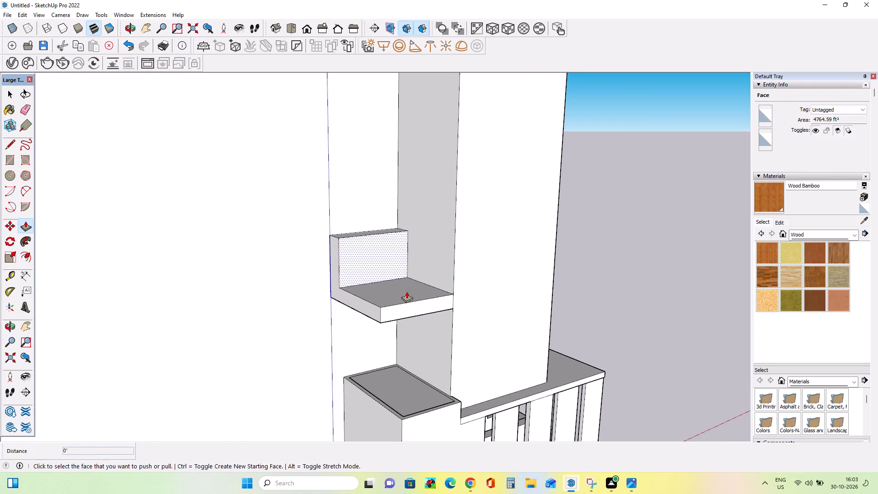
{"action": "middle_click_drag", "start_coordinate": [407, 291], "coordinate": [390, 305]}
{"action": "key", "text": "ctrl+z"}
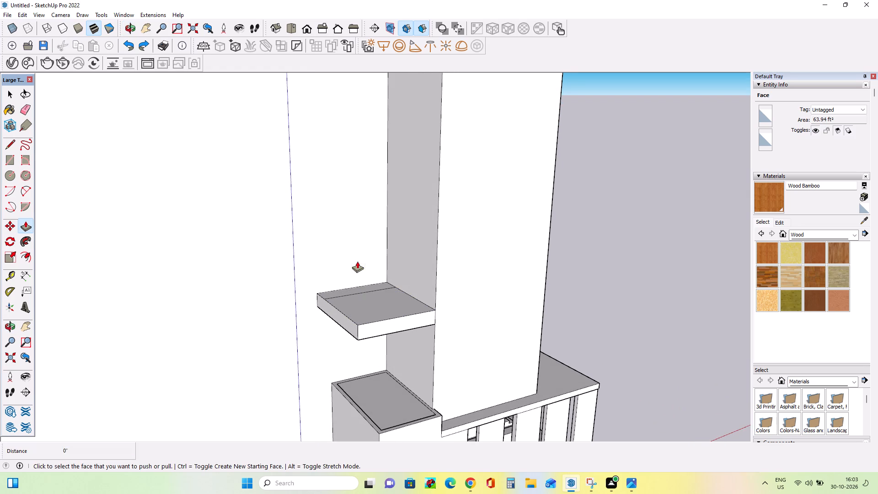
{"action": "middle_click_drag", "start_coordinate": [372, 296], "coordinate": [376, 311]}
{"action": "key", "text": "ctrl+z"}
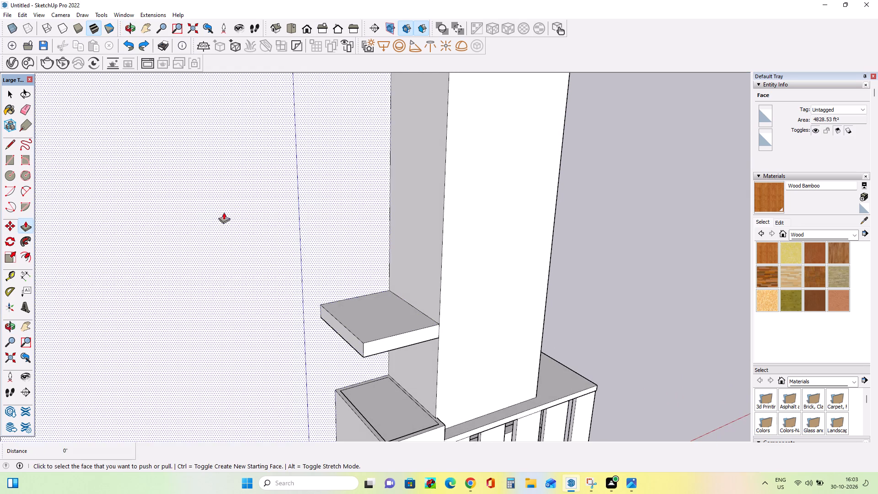
Draw a rectangle about 8' 7 3/16" by 10' 1 7/16" on the balcony slab's top, leaving an L-shaped border along its outer edges.
{"action": "middle_click_drag", "start_coordinate": [444, 300], "coordinate": [436, 294]}
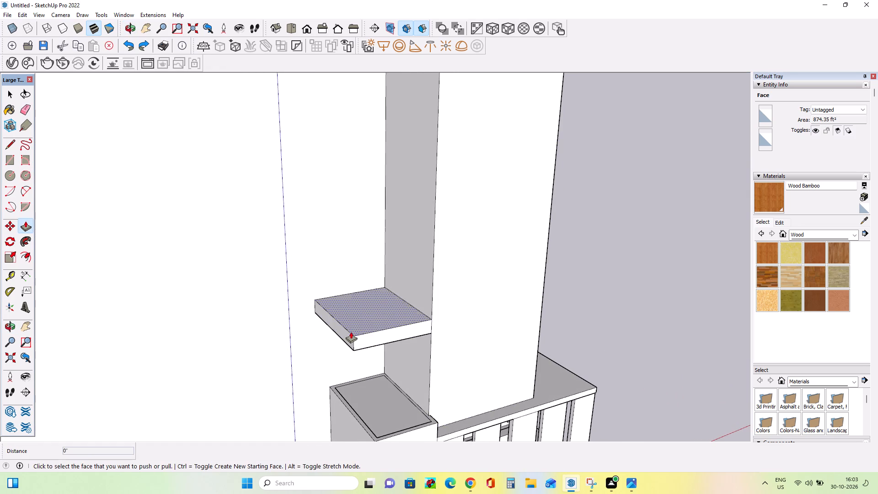
{"action": "scroll", "coordinate": [352, 330], "scroll_direction": "up", "scroll_amount": 3}
{"action": "middle_click_drag", "start_coordinate": [359, 325], "coordinate": [353, 326]}
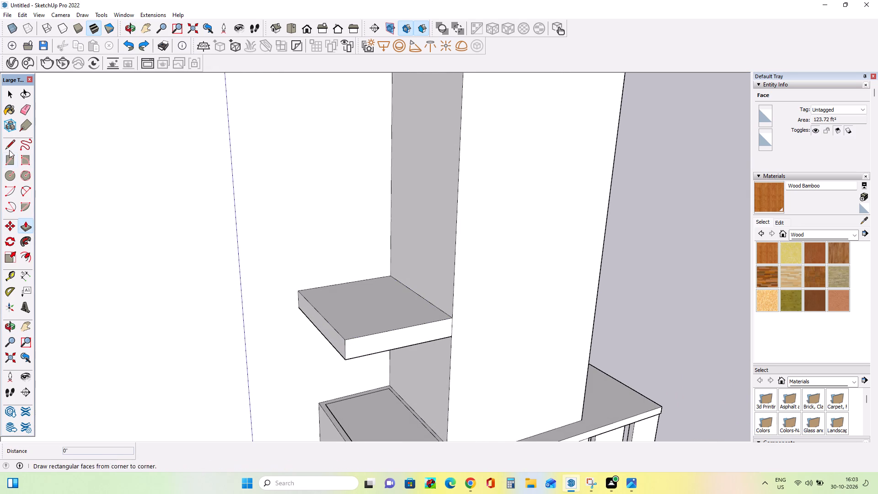
{"action": "left_click", "coordinate": [9, 160]}
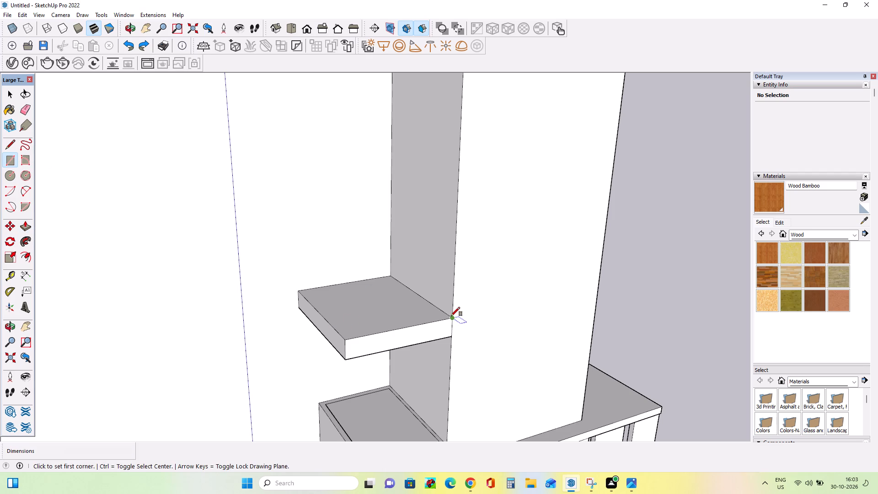
{"action": "left_click", "coordinate": [451, 316]}
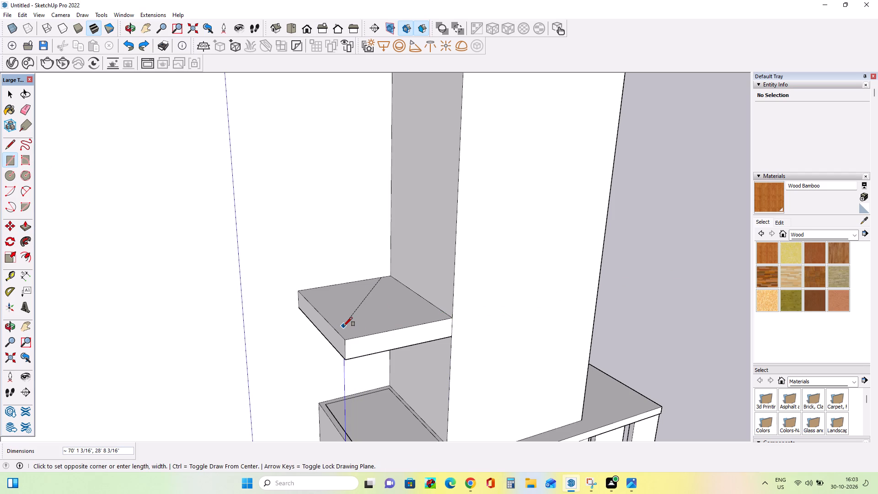
{"action": "key", "text": "Escape"}
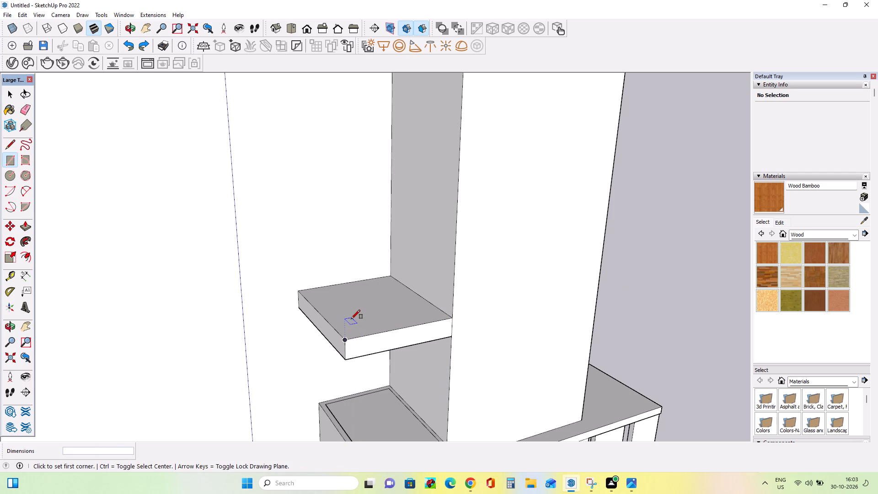
{"action": "left_click", "coordinate": [313, 287]}
{"action": "left_click", "coordinate": [439, 311]}
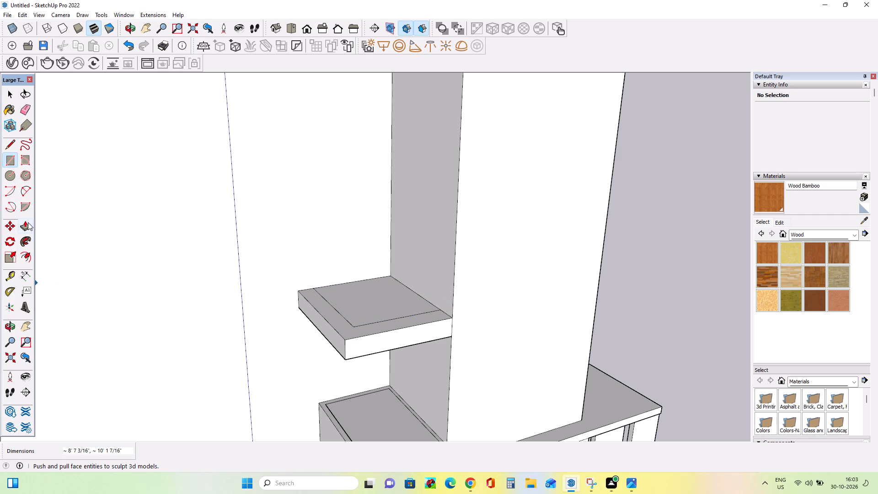
Pull the L-shaped border on the slab up by about 5' 3 3/8" to form the balcony parapet.
{"action": "left_click", "coordinate": [28, 222]}
{"action": "left_click_drag", "start_coordinate": [368, 326], "coordinate": [381, 267]}
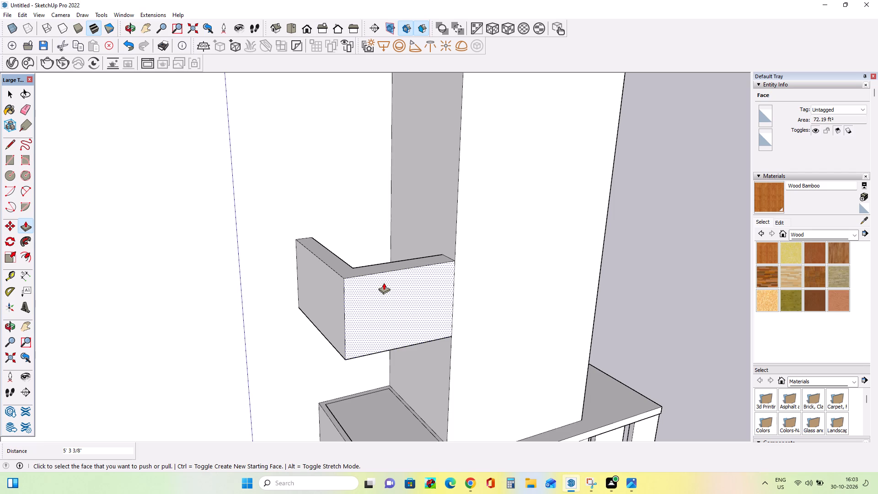
Lower the top of the balcony parapet by about 10 9/16".
{"action": "scroll", "coordinate": [378, 299], "scroll_direction": "down", "scroll_amount": 3}
{"action": "middle_click_drag", "start_coordinate": [407, 300], "coordinate": [323, 288]}
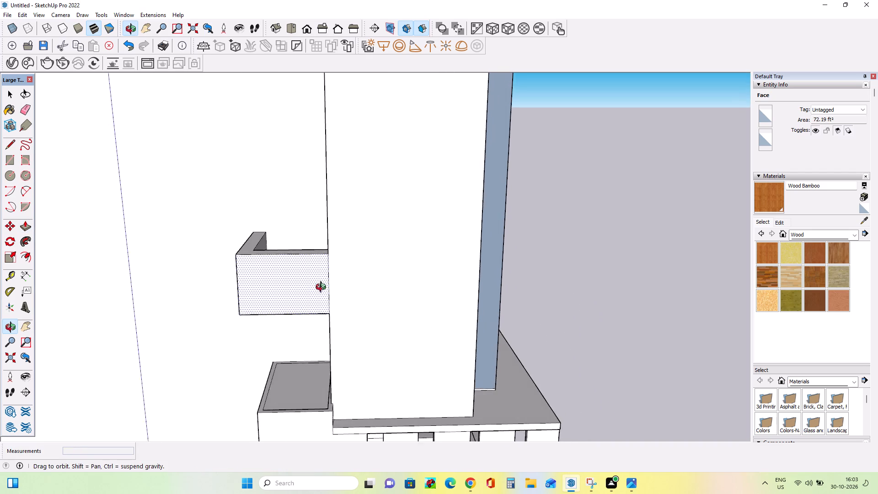
{"action": "middle_click_drag", "start_coordinate": [323, 288], "coordinate": [352, 302]}
{"action": "left_click_drag", "start_coordinate": [340, 272], "coordinate": [341, 279]}
Draw a strip about 1' 4 1/4" by 10' 2 9/16" on the balcony's underside along its front edge.
{"action": "middle_click_drag", "start_coordinate": [357, 305], "coordinate": [375, 257]}
{"action": "scroll", "coordinate": [375, 257], "scroll_direction": "down", "scroll_amount": 8}
{"action": "middle_click_drag", "start_coordinate": [404, 274], "coordinate": [398, 284]}
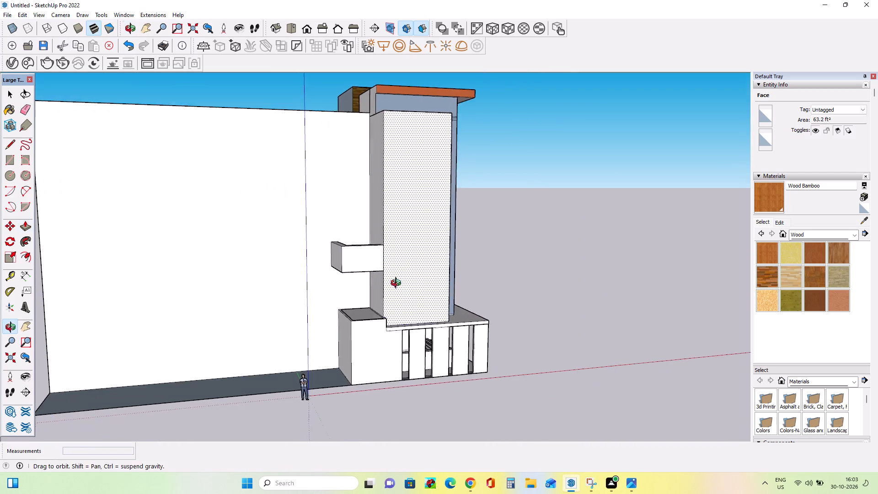
{"action": "middle_click_drag", "start_coordinate": [398, 284], "coordinate": [396, 290]}
{"action": "middle_click", "coordinate": [343, 183]}
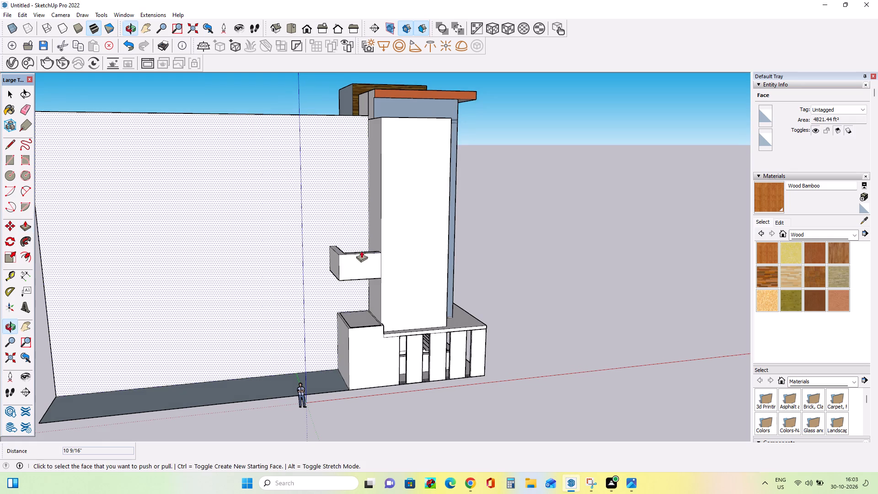
{"action": "middle_click_drag", "start_coordinate": [364, 277], "coordinate": [367, 147]}
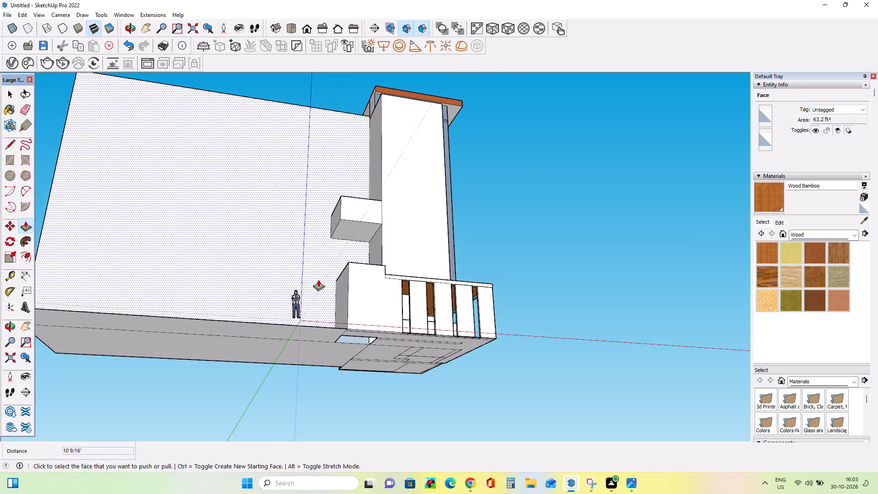
{"action": "scroll", "coordinate": [325, 265], "scroll_direction": "up", "scroll_amount": 4}
{"action": "middle_click", "coordinate": [368, 261]}
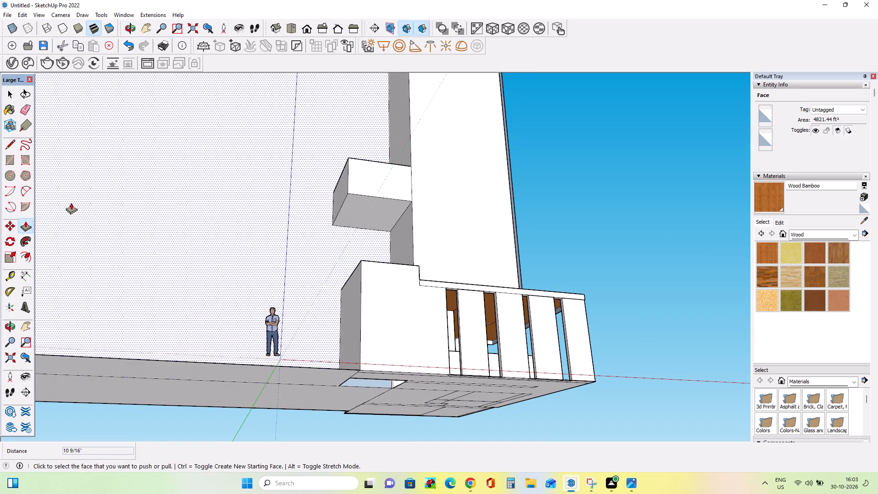
{"action": "middle_click_drag", "start_coordinate": [120, 252], "coordinate": [113, 261]}
{"action": "scroll", "coordinate": [372, 203], "scroll_direction": "up", "scroll_amount": 3}
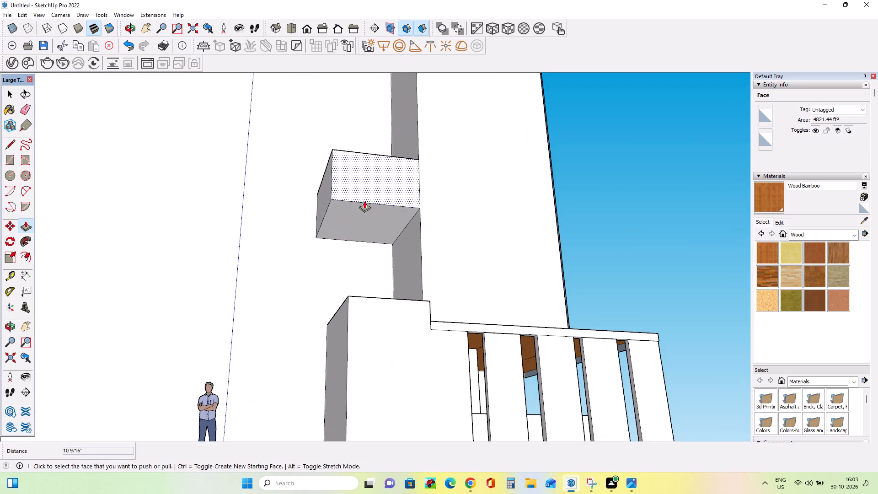
{"action": "middle_click", "coordinate": [364, 200]}
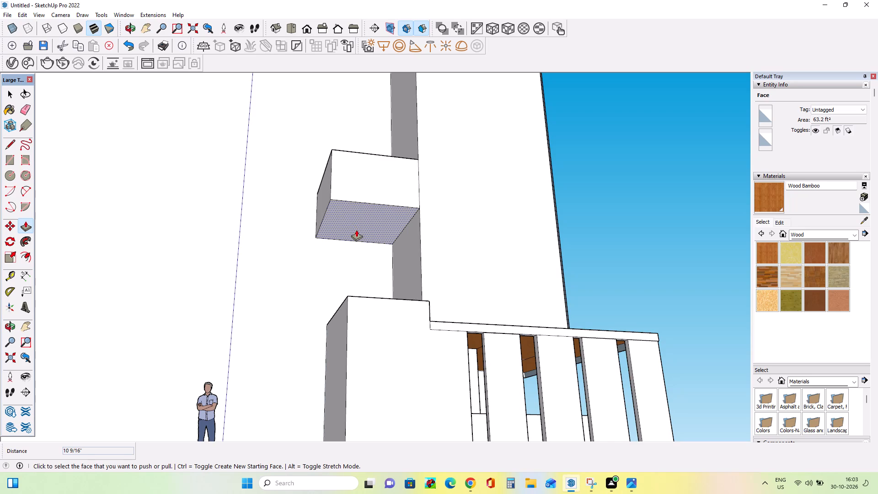
{"action": "middle_click_drag", "start_coordinate": [361, 258], "coordinate": [358, 249]}
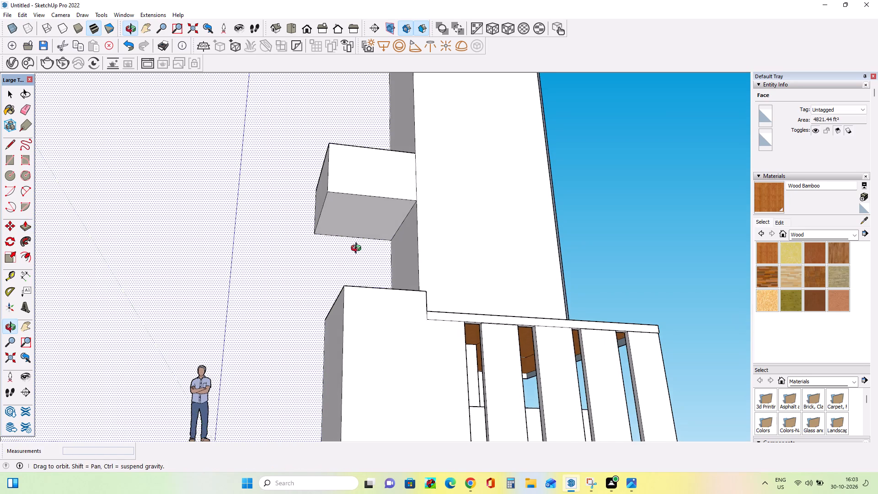
{"action": "middle_click_drag", "start_coordinate": [358, 249], "coordinate": [358, 249]}
{"action": "scroll", "coordinate": [335, 251], "scroll_direction": "up", "scroll_amount": 1}
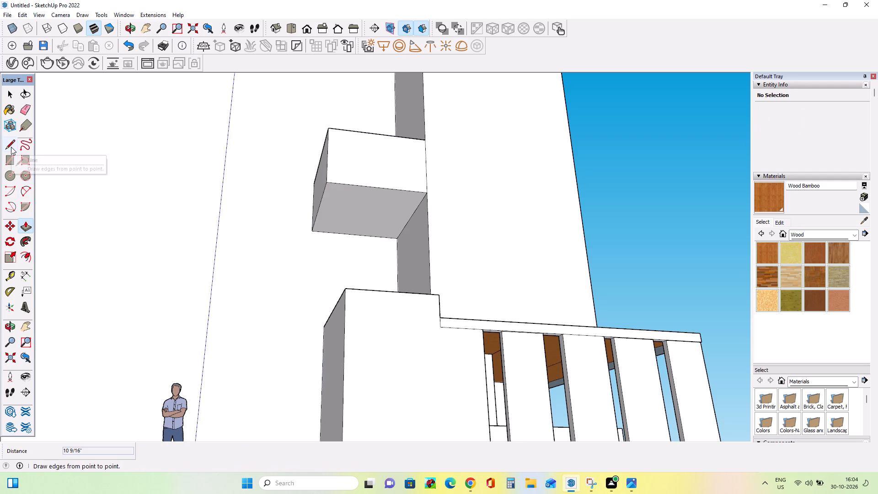
{"action": "left_click", "coordinate": [11, 160]}
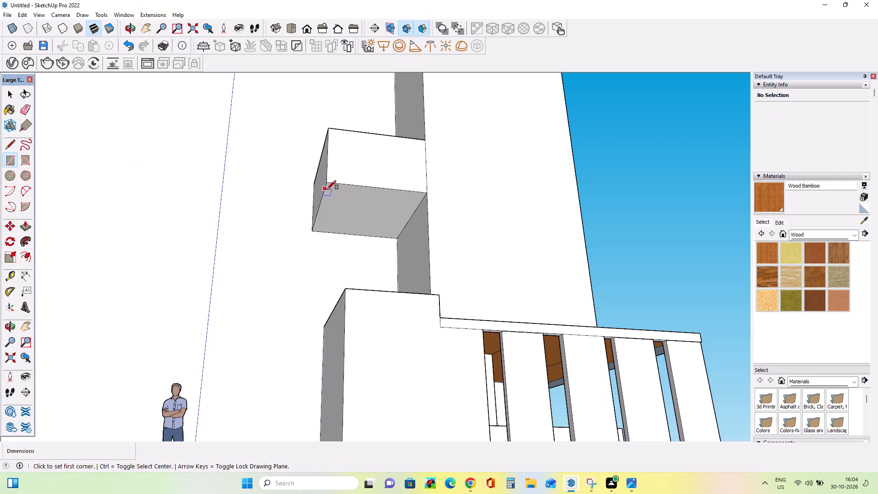
{"action": "left_click", "coordinate": [327, 189]}
{"action": "left_click", "coordinate": [428, 194]}
Pull the strip under the balcony's front edge down by about 1' 1/2" to form a lip.
{"action": "middle_click_drag", "start_coordinate": [436, 222], "coordinate": [438, 229]}
{"action": "left_click", "coordinate": [28, 226]}
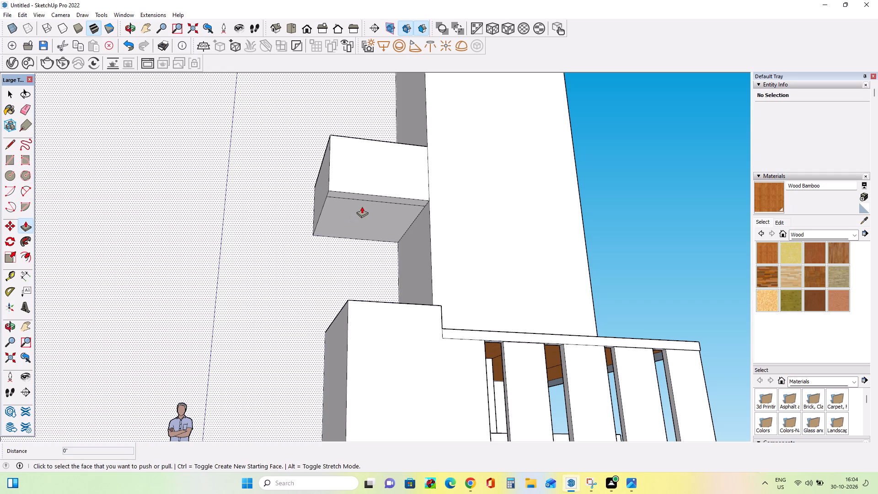
{"action": "left_click_drag", "start_coordinate": [360, 198], "coordinate": [363, 208]}
Thin the lip under the balcony by pushing its inner face about 9 1/8" towards the front.
{"action": "middle_click_drag", "start_coordinate": [407, 204], "coordinate": [437, 232]}
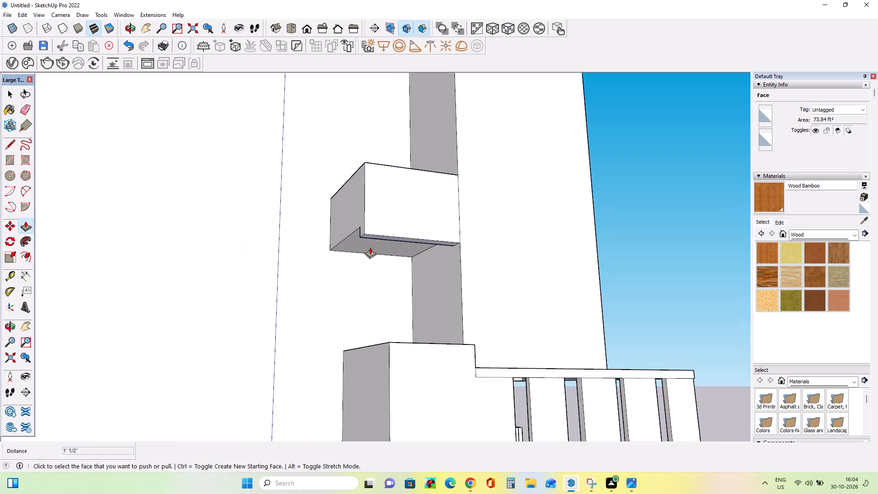
{"action": "middle_click_drag", "start_coordinate": [357, 243], "coordinate": [584, 227]}
{"action": "scroll", "coordinate": [578, 244], "scroll_direction": "up", "scroll_amount": 7}
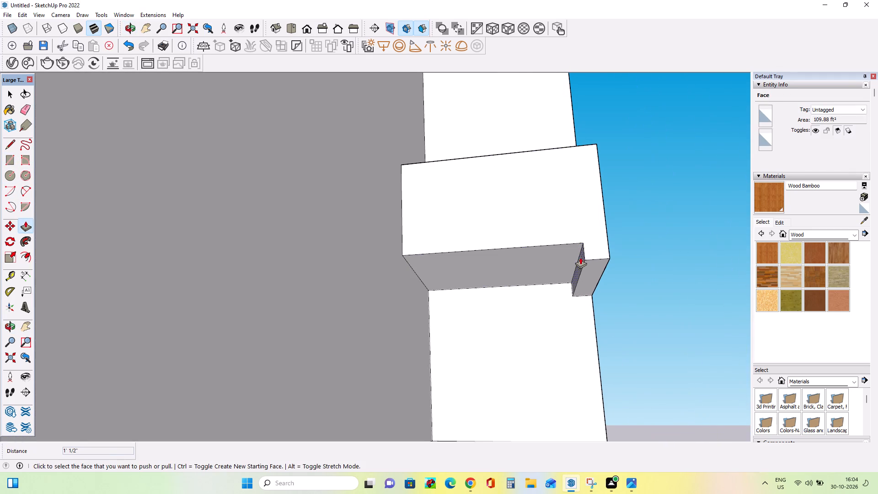
{"action": "left_click_drag", "start_coordinate": [582, 258], "coordinate": [595, 258]}
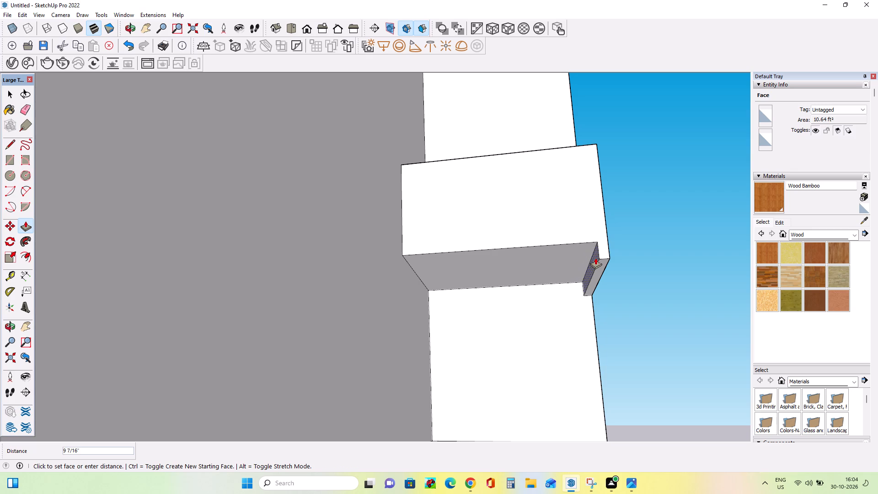
{"action": "left_click_drag", "start_coordinate": [595, 258], "coordinate": [595, 258]}
Examine the balcony with its parapet and lip against the rest of the building and the reference picture.
{"action": "middle_click_drag", "start_coordinate": [604, 286], "coordinate": [365, 269]}
{"action": "scroll", "coordinate": [365, 269], "scroll_direction": "down", "scroll_amount": 9}
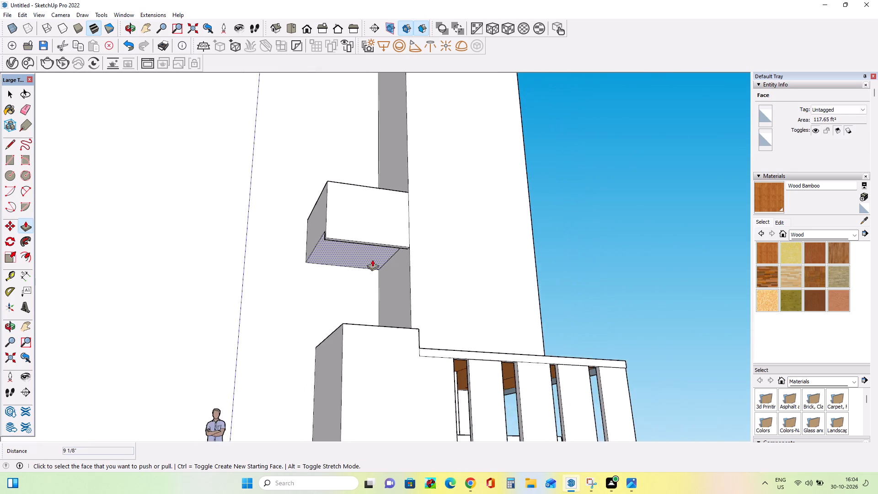
{"action": "middle_click_drag", "start_coordinate": [410, 270], "coordinate": [353, 287]}
{"action": "scroll", "coordinate": [353, 287], "scroll_direction": "down", "scroll_amount": 8}
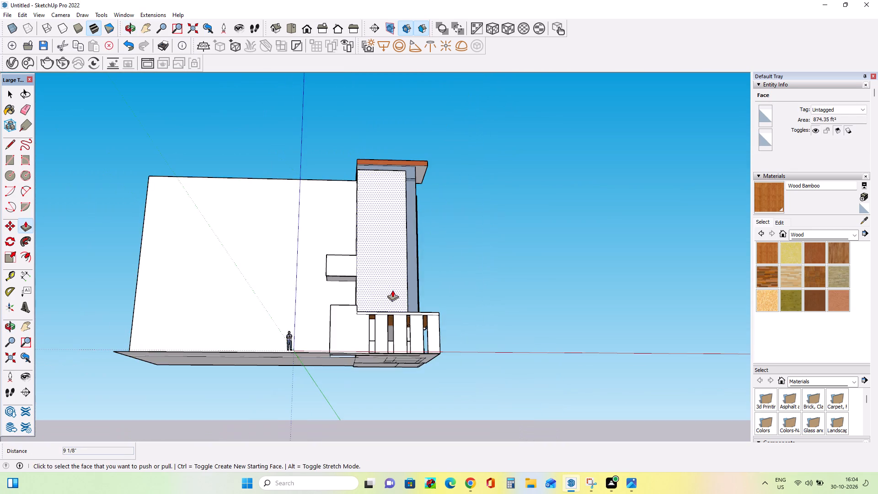
{"action": "middle_click_drag", "start_coordinate": [390, 296], "coordinate": [361, 316]}
{"action": "scroll", "coordinate": [341, 296], "scroll_direction": "up", "scroll_amount": 4}
{"action": "middle_click_drag", "start_coordinate": [377, 291], "coordinate": [364, 279]}
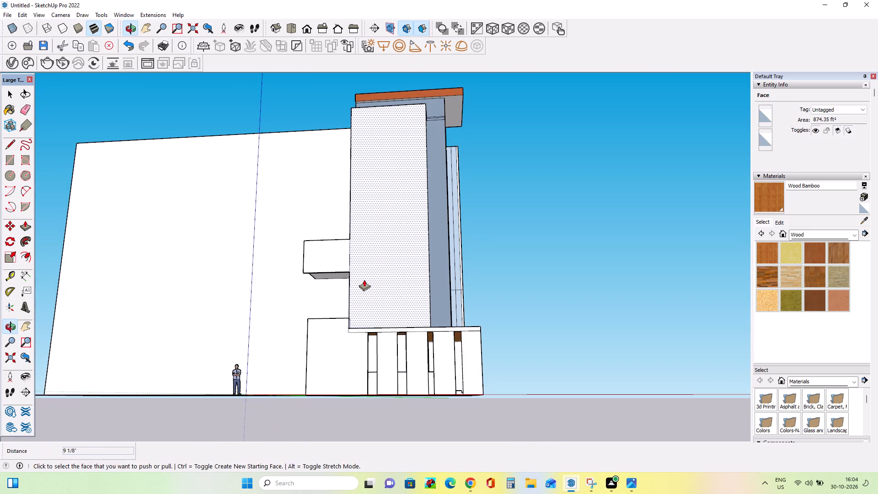
{"action": "middle_click_drag", "start_coordinate": [409, 292], "coordinate": [309, 297]}
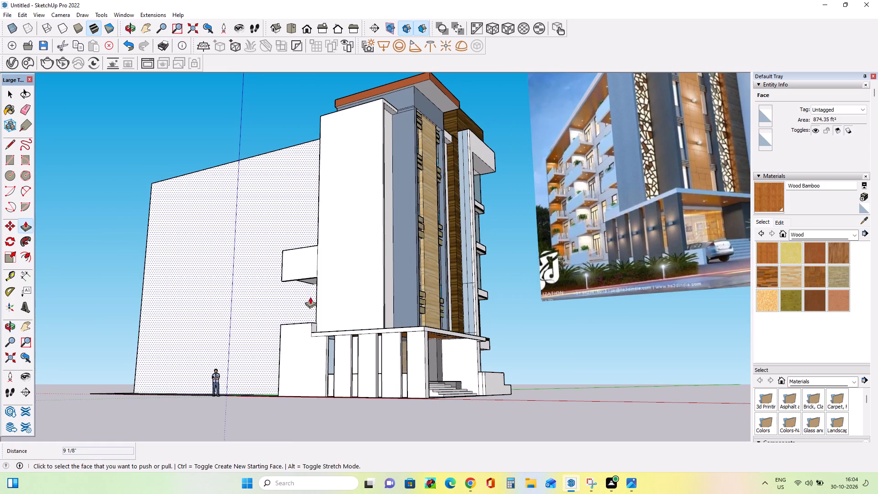
{"action": "middle_click_drag", "start_coordinate": [335, 300], "coordinate": [449, 317]}
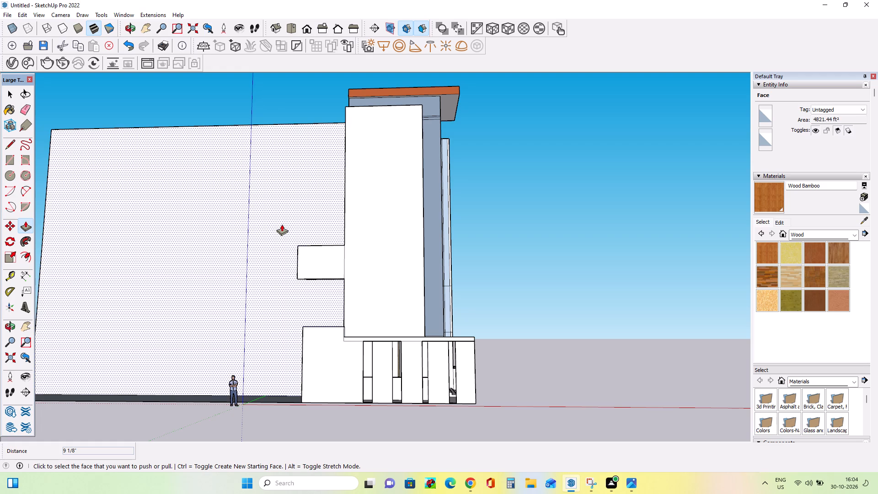
{"action": "scroll", "coordinate": [282, 224], "scroll_direction": "up", "scroll_amount": 1}
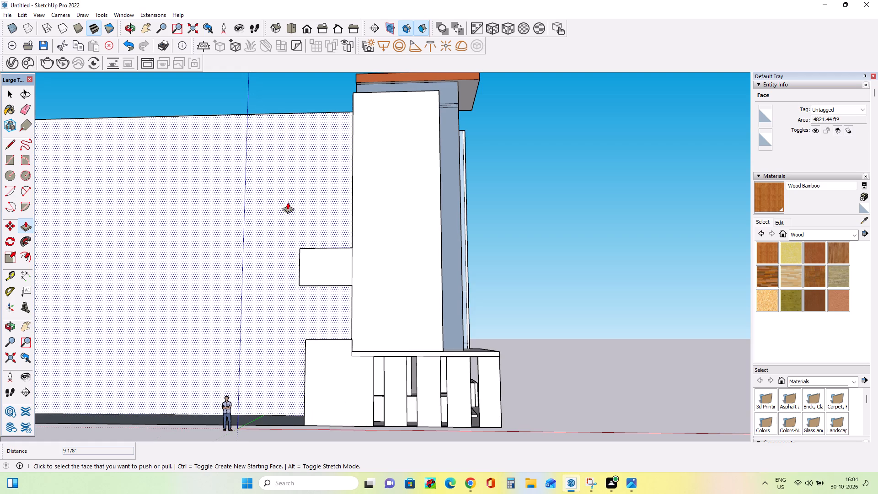
{"action": "middle_click_drag", "start_coordinate": [296, 192], "coordinate": [364, 274]}
{"action": "scroll", "coordinate": [324, 238], "scroll_direction": "up", "scroll_amount": 2}
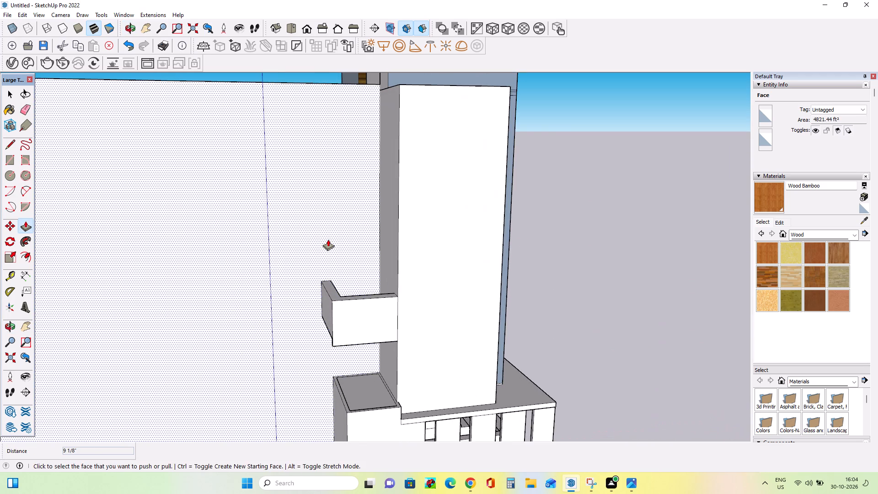
{"action": "middle_click_drag", "start_coordinate": [332, 239], "coordinate": [355, 242]}
{"action": "scroll", "coordinate": [327, 261], "scroll_direction": "up", "scroll_amount": 2}
{"action": "middle_click_drag", "start_coordinate": [375, 279], "coordinate": [423, 247]}
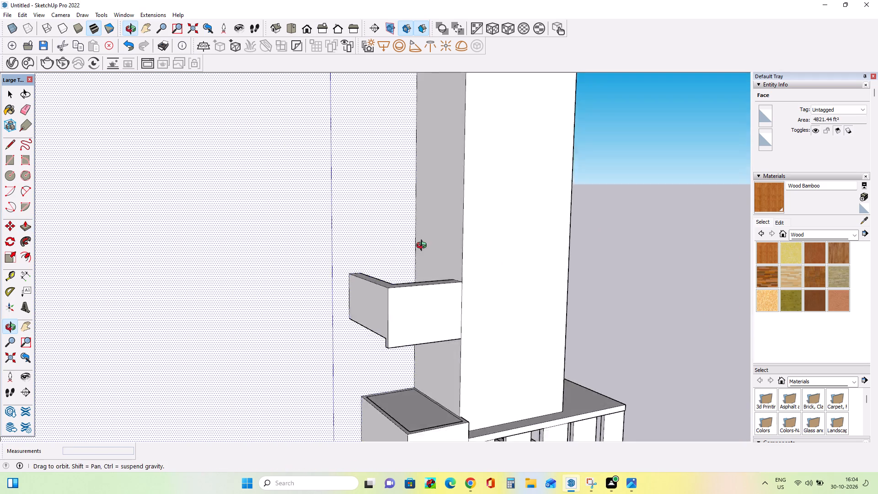
{"action": "middle_click_drag", "start_coordinate": [423, 247], "coordinate": [372, 257]}
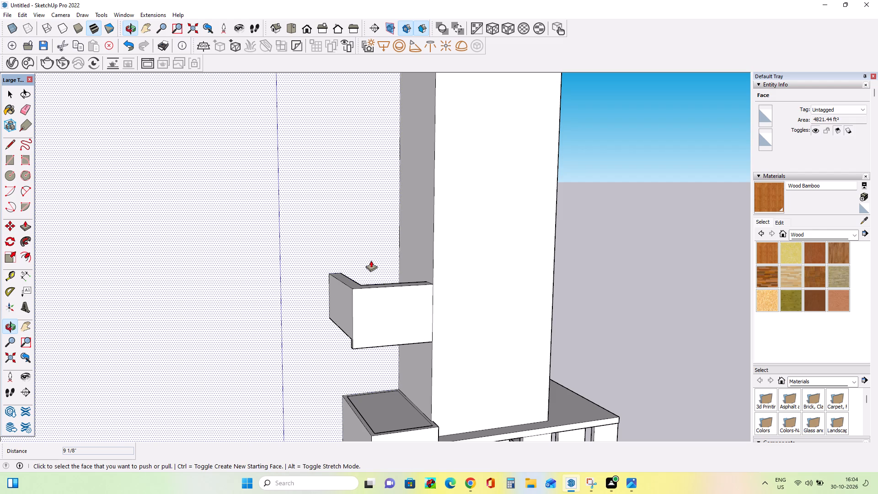
{"action": "middle_click_drag", "start_coordinate": [372, 260], "coordinate": [385, 253]}
{"action": "scroll", "coordinate": [376, 248], "scroll_direction": "up", "scroll_amount": 2}
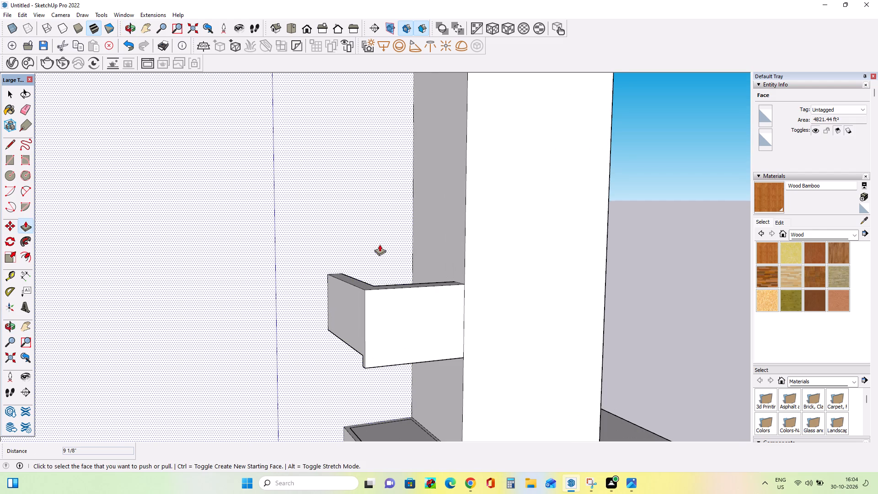
{"action": "scroll", "coordinate": [395, 209], "scroll_direction": "down", "scroll_amount": 6}
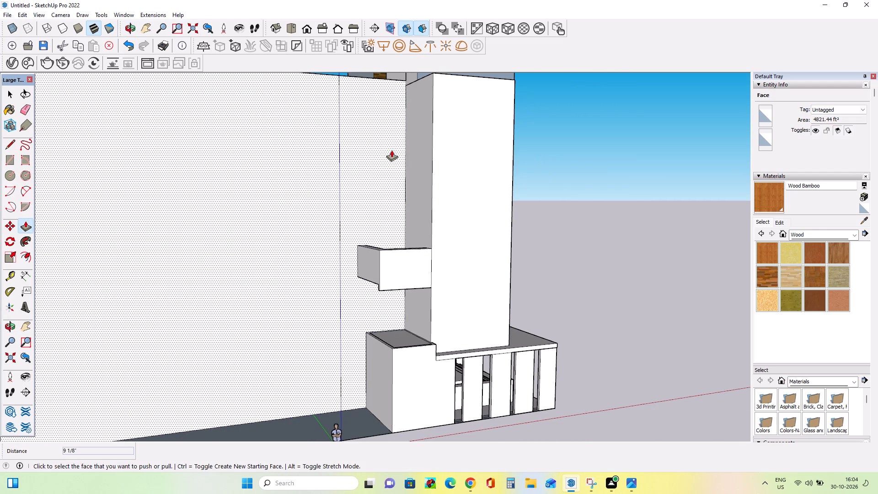
{"action": "scroll", "coordinate": [371, 231], "scroll_direction": "down", "scroll_amount": 4}
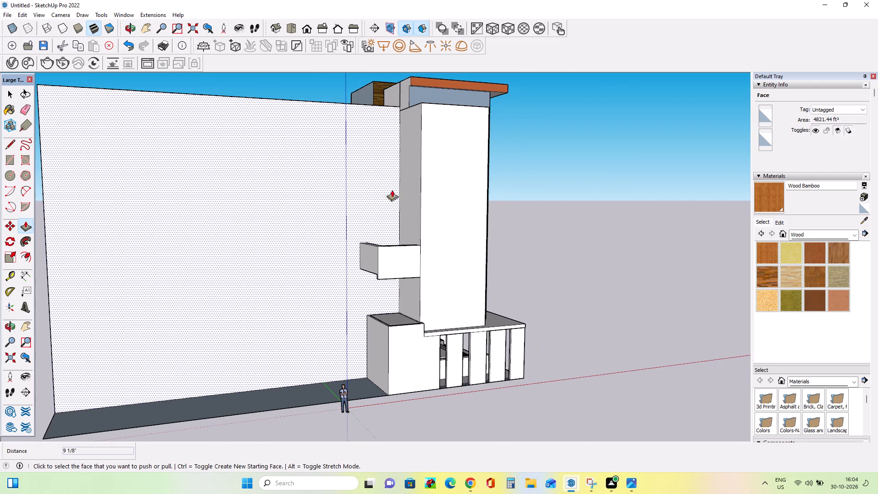
Lower the L-shaped balcony parapet by pushing its top face down about 1' 10 5/8".
{"action": "middle_click_drag", "start_coordinate": [367, 225], "coordinate": [374, 246]}
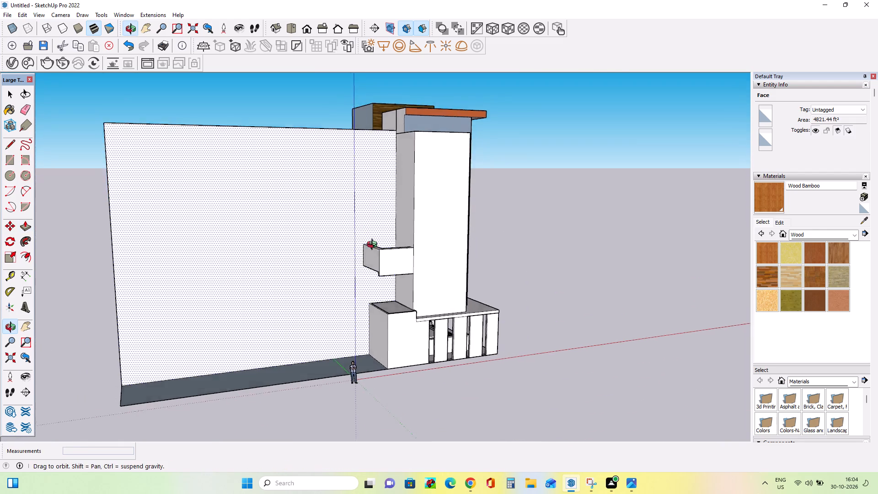
{"action": "middle_click_drag", "start_coordinate": [374, 246], "coordinate": [375, 259]}
{"action": "scroll", "coordinate": [382, 242], "scroll_direction": "up", "scroll_amount": 7}
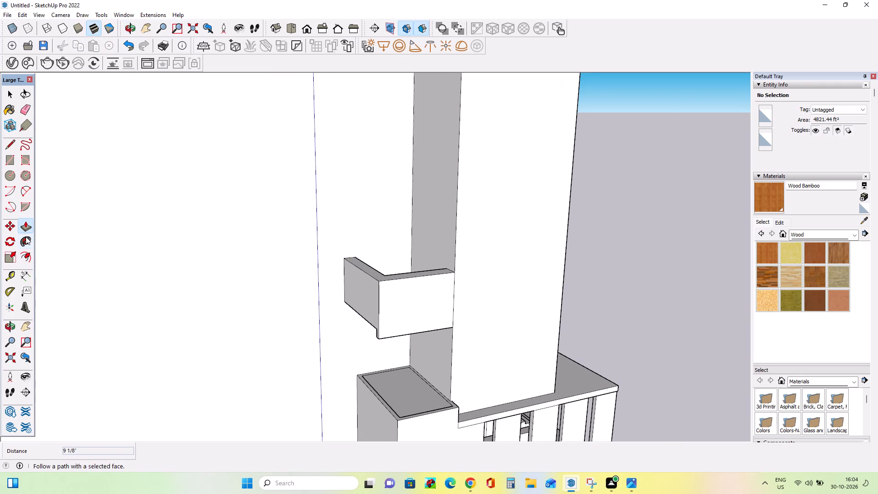
{"action": "left_click", "coordinate": [24, 231]}
{"action": "left_click_drag", "start_coordinate": [381, 279], "coordinate": [381, 284]}
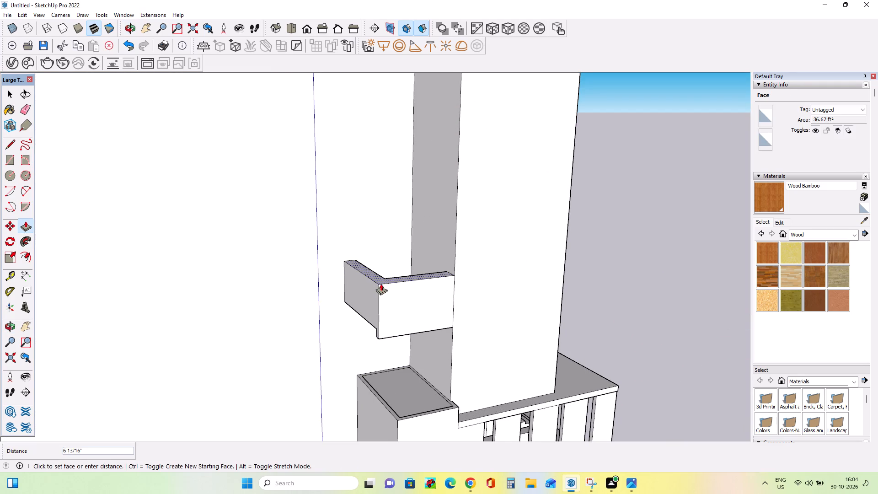
{"action": "left_click_drag", "start_coordinate": [381, 284], "coordinate": [383, 294]}
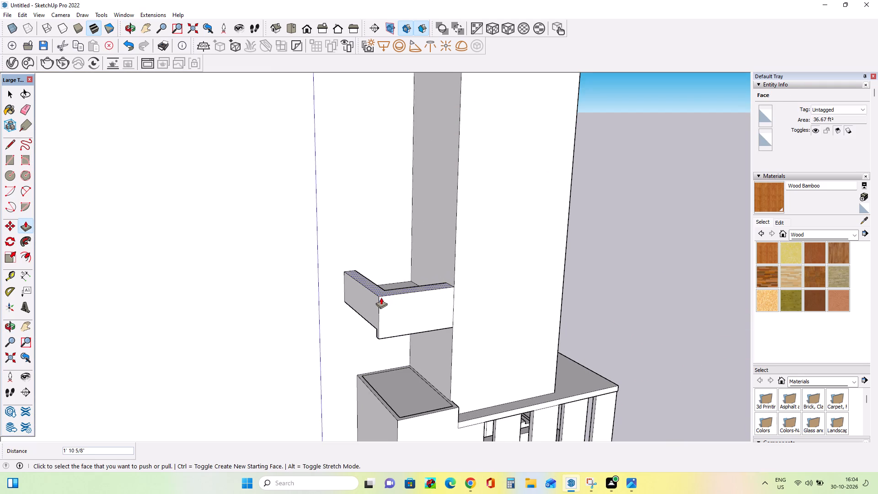
Thicken the balcony floor by pulling its underside down about 1' 2 7/8".
{"action": "middle_click_drag", "start_coordinate": [435, 300], "coordinate": [396, 295]}
{"action": "scroll", "coordinate": [383, 292], "scroll_direction": "down", "scroll_amount": 5}
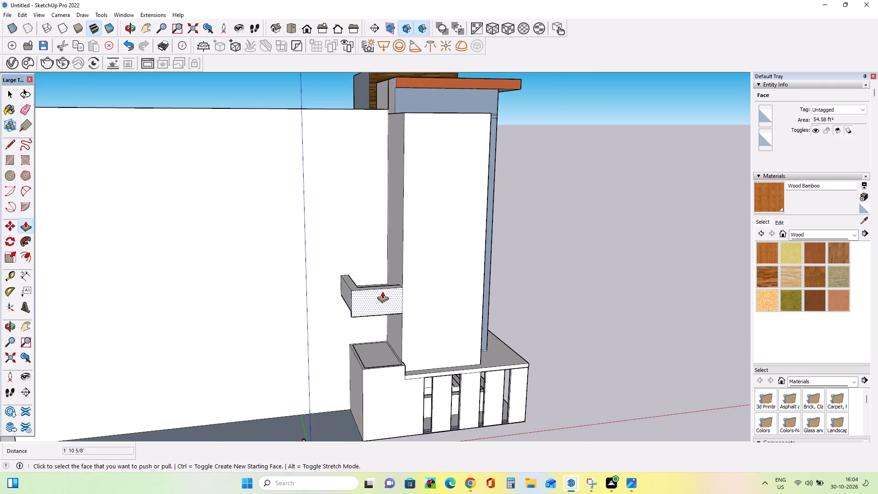
{"action": "middle_click_drag", "start_coordinate": [379, 287], "coordinate": [388, 186]}
{"action": "scroll", "coordinate": [369, 279], "scroll_direction": "up", "scroll_amount": 4}
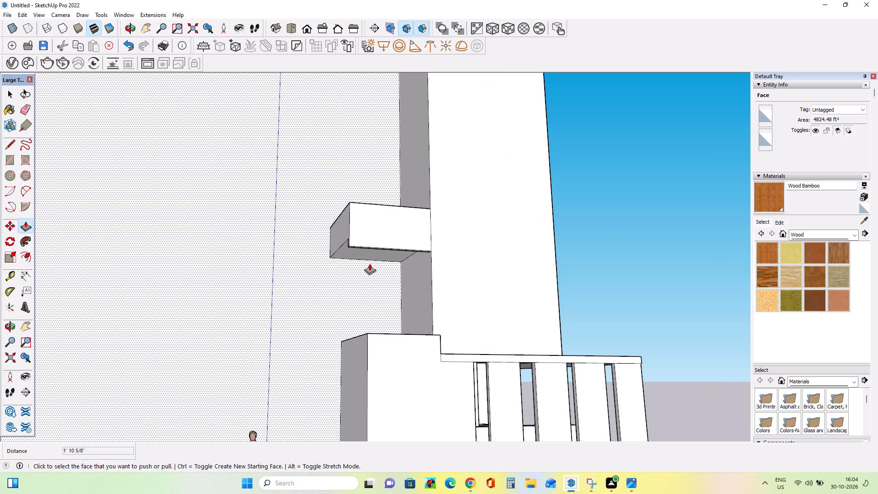
{"action": "middle_click_drag", "start_coordinate": [368, 250], "coordinate": [382, 208]}
{"action": "left_click_drag", "start_coordinate": [381, 216], "coordinate": [382, 223]}
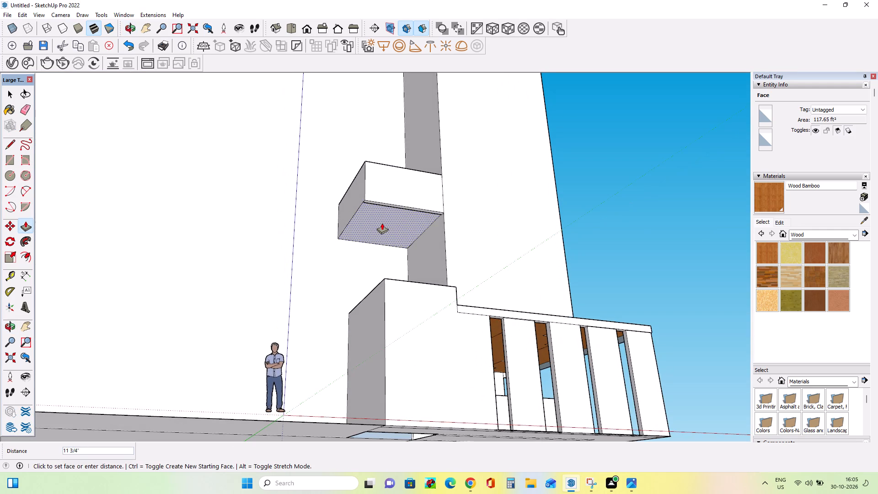
{"action": "left_click_drag", "start_coordinate": [382, 223], "coordinate": [382, 225]}
Extend the front lip below the balcony by pulling its bottom face down about 2' 3 1/16".
{"action": "scroll", "coordinate": [372, 206], "scroll_direction": "up", "scroll_amount": 4}
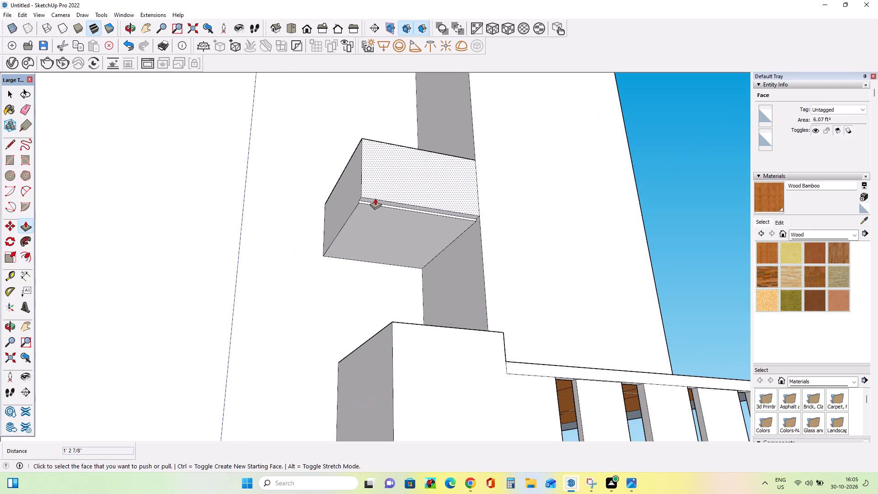
{"action": "left_click", "coordinate": [375, 198]}
{"action": "key", "text": "Escape"}
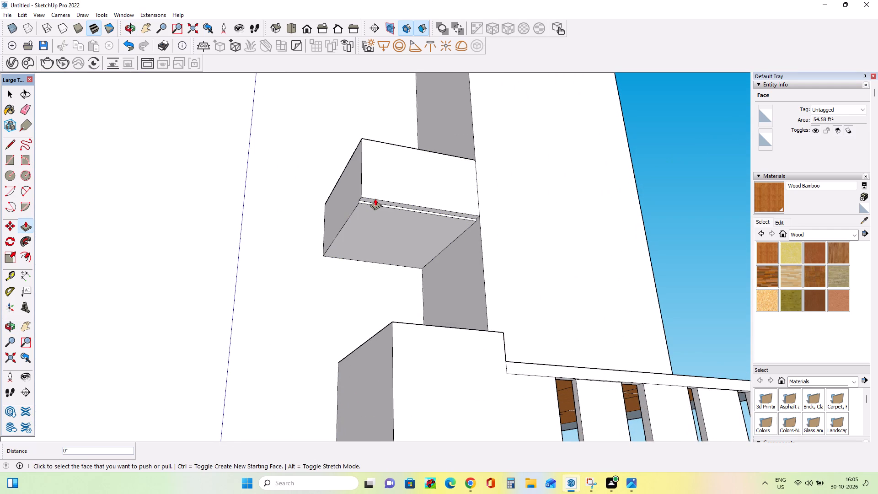
{"action": "left_click_drag", "start_coordinate": [376, 201], "coordinate": [382, 227]}
{"action": "middle_click_drag", "start_coordinate": [403, 255], "coordinate": [411, 264]}
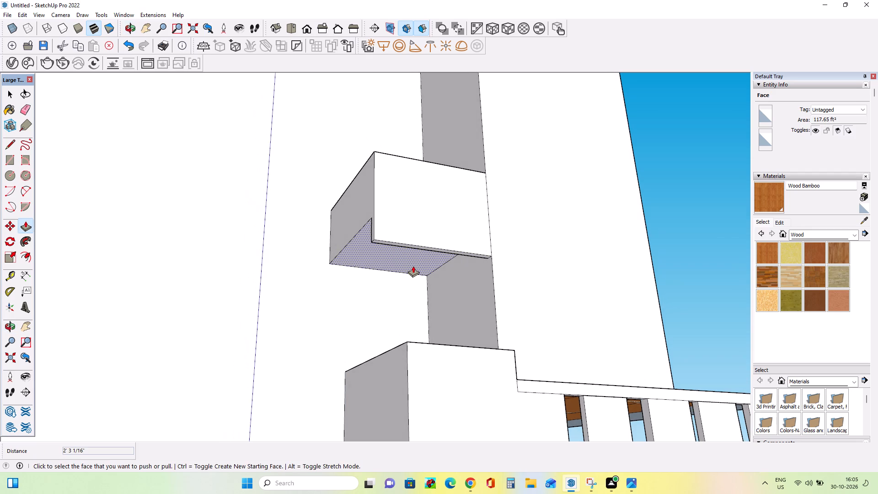
Examine the reshaped balcony, its parapet and front lip against the tower and the extension below.
{"action": "middle_click_drag", "start_coordinate": [420, 260], "coordinate": [382, 295]}
{"action": "scroll", "coordinate": [384, 295], "scroll_direction": "down", "scroll_amount": 3}
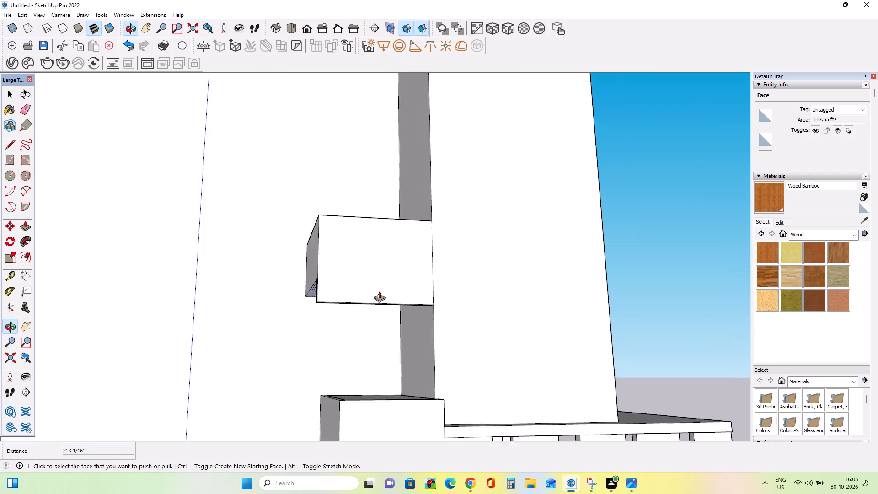
{"action": "scroll", "coordinate": [379, 291], "scroll_direction": "down", "scroll_amount": 5}
{"action": "middle_click_drag", "start_coordinate": [437, 306], "coordinate": [417, 350]}
{"action": "middle_click_drag", "start_coordinate": [331, 318], "coordinate": [343, 338]}
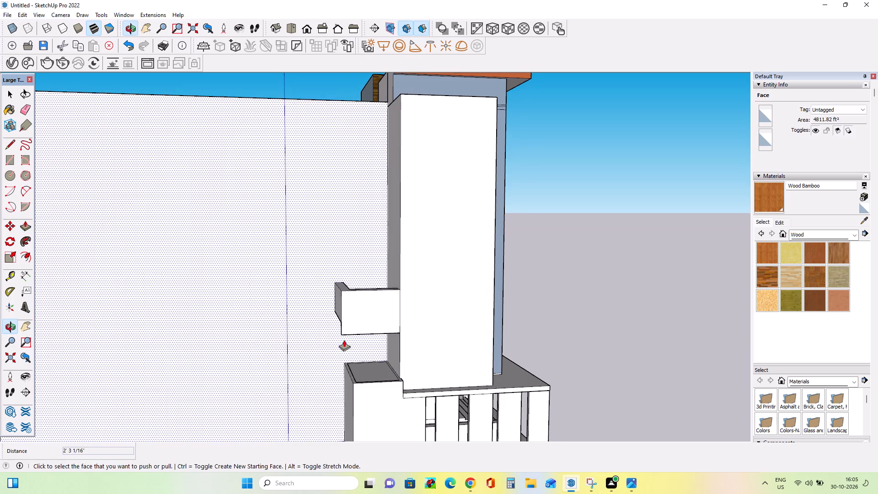
{"action": "middle_click_drag", "start_coordinate": [350, 332], "coordinate": [390, 352]}
{"action": "scroll", "coordinate": [393, 397], "scroll_direction": "up", "scroll_amount": 9}
{"action": "middle_click_drag", "start_coordinate": [388, 383], "coordinate": [388, 395]}
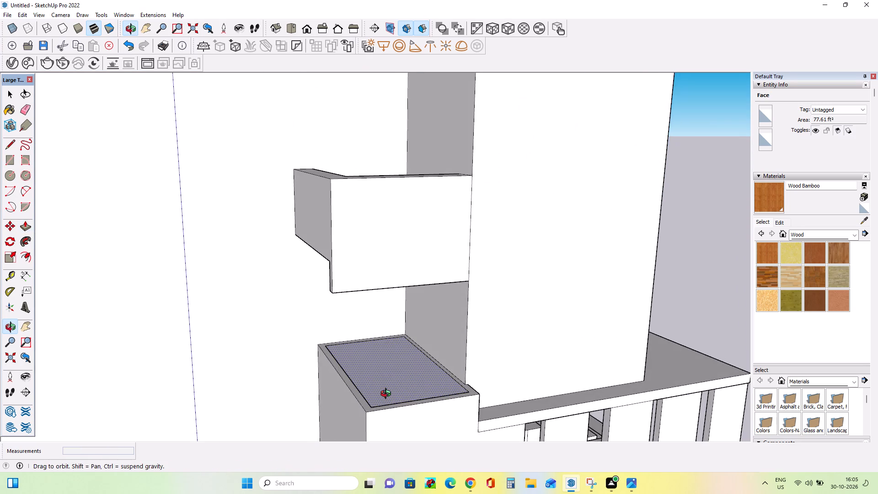
{"action": "middle_click_drag", "start_coordinate": [388, 395], "coordinate": [377, 377]}
{"action": "scroll", "coordinate": [377, 377], "scroll_direction": "down", "scroll_amount": 8}
{"action": "scroll", "coordinate": [384, 332], "scroll_direction": "down", "scroll_amount": 3}
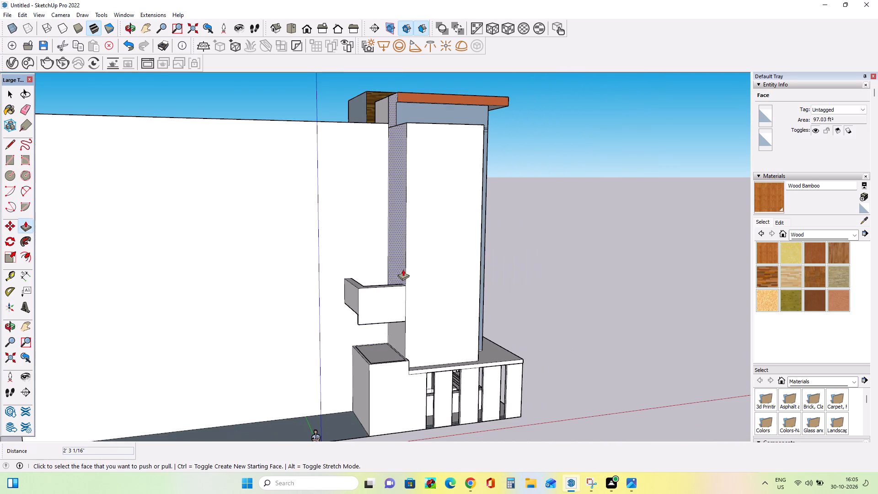
{"action": "middle_click_drag", "start_coordinate": [403, 267], "coordinate": [396, 257]}
{"action": "middle_click_drag", "start_coordinate": [235, 108], "coordinate": [240, 138]}
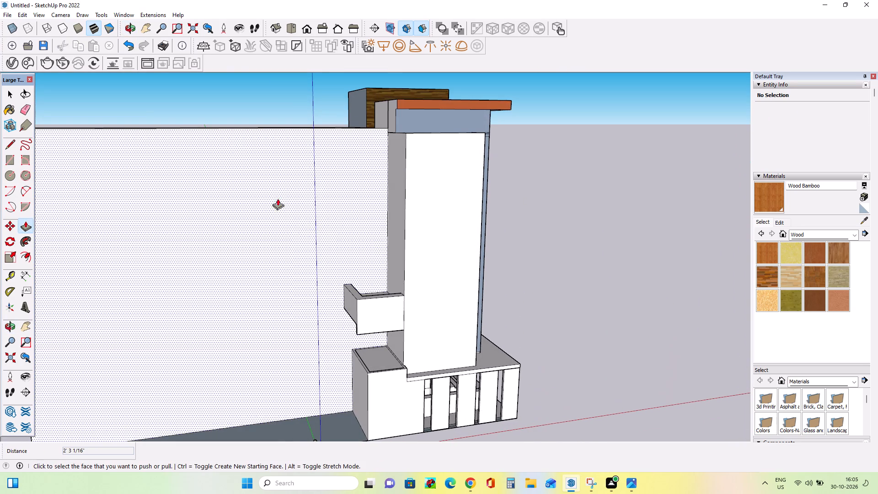
Draw a horizontal strip about 10' 2 9/16" by 1' 7 1/16" on the side wall above the balcony, ending at the tower.
{"action": "left_click", "coordinate": [7, 160]}
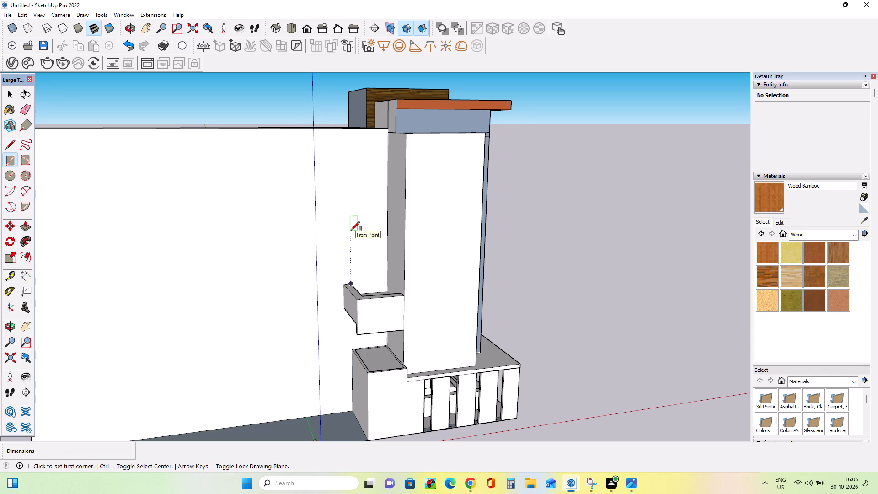
{"action": "left_click", "coordinate": [343, 286]}
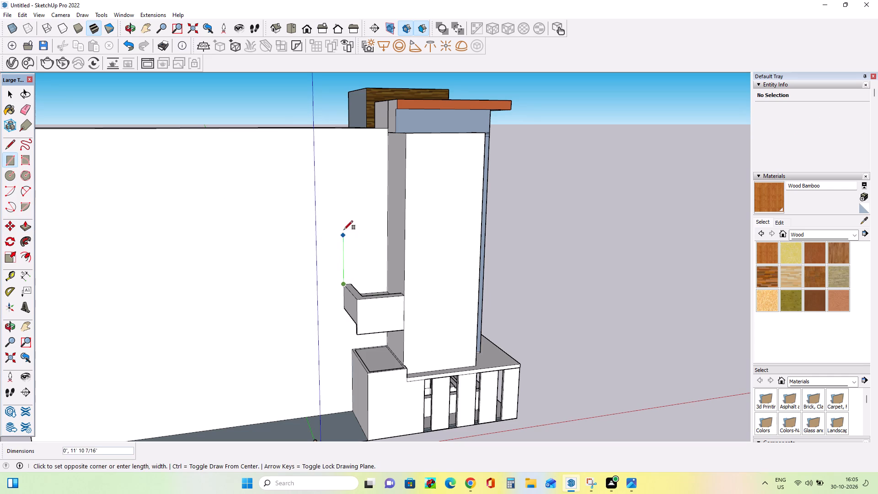
{"action": "left_click", "coordinate": [346, 230]}
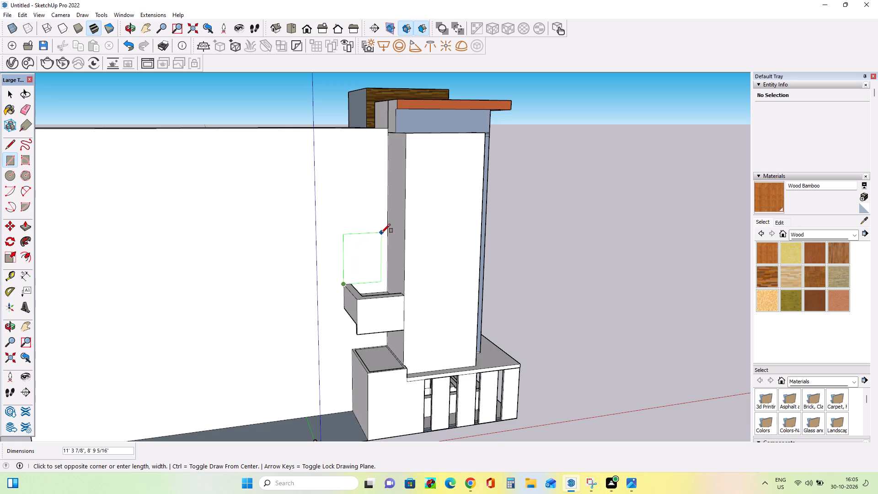
{"action": "key", "text": "Escape"}
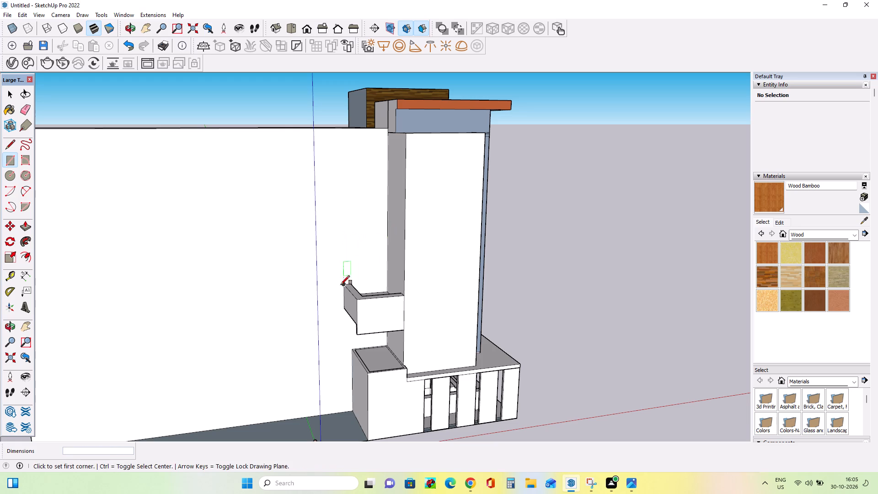
{"action": "left_click", "coordinate": [346, 238]}
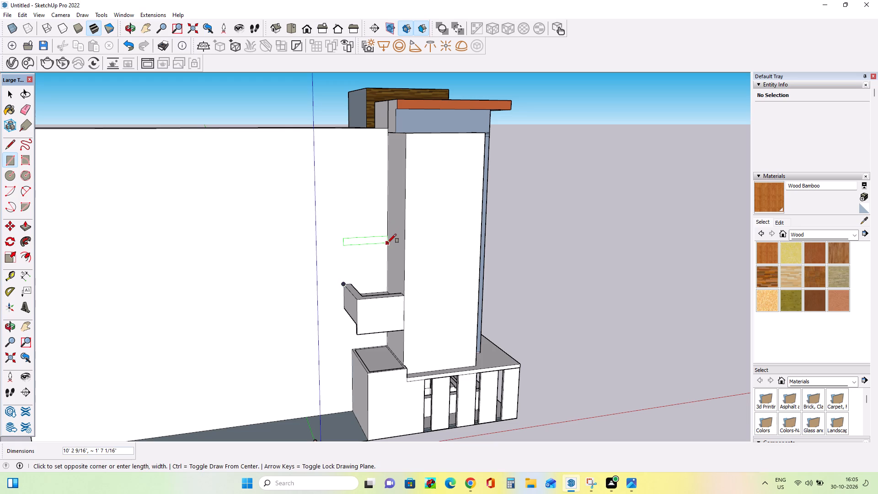
{"action": "left_click", "coordinate": [387, 243]}
Pull the strip above the balcony out about 12' 1 3/8" to form a slab flush with the tower's front.
{"action": "middle_click_drag", "start_coordinate": [370, 266], "coordinate": [376, 271]}
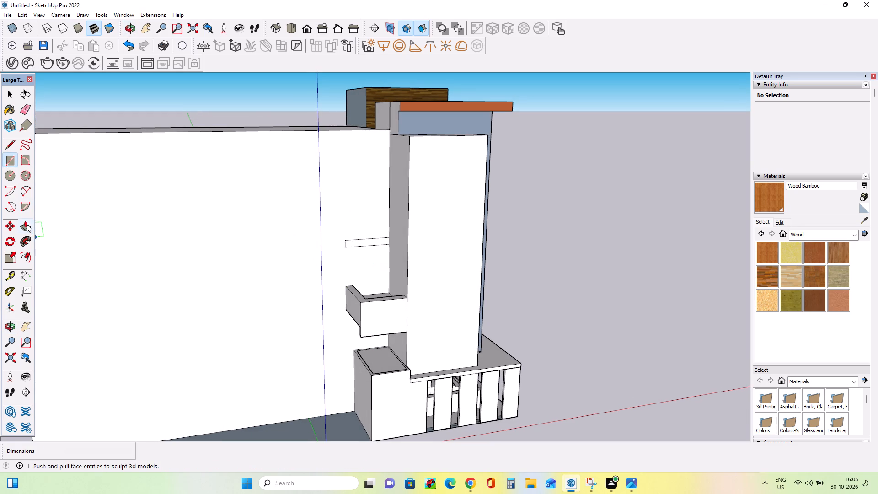
{"action": "left_click", "coordinate": [27, 224]}
{"action": "left_click_drag", "start_coordinate": [373, 243], "coordinate": [418, 244]}
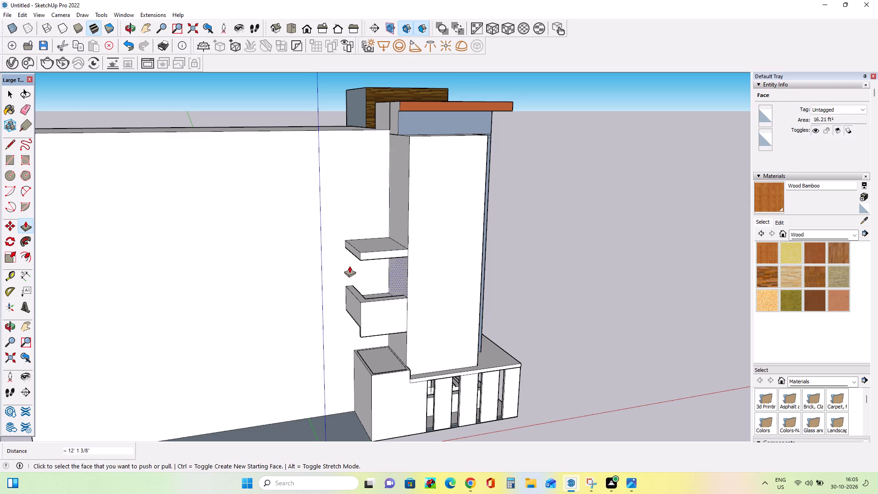
Examine the new slab and the balcony beneath it from above, below and the front, in relation to the whole building.
{"action": "middle_click_drag", "start_coordinate": [352, 265], "coordinate": [411, 270]}
{"action": "scroll", "coordinate": [411, 269], "scroll_direction": "down", "scroll_amount": 1}
{"action": "scroll", "coordinate": [389, 261], "scroll_direction": "up", "scroll_amount": 3}
{"action": "middle_click_drag", "start_coordinate": [430, 273], "coordinate": [393, 269]}
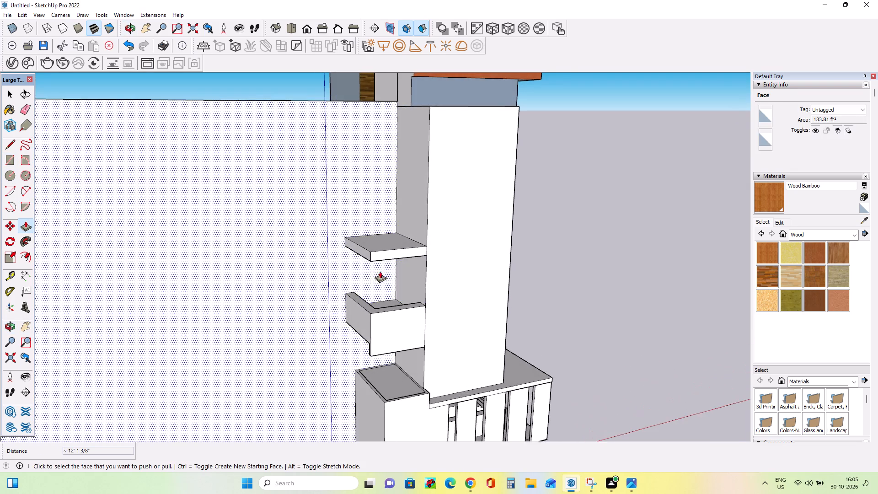
{"action": "scroll", "coordinate": [364, 269], "scroll_direction": "up", "scroll_amount": 3}
{"action": "middle_click", "coordinate": [369, 262]}
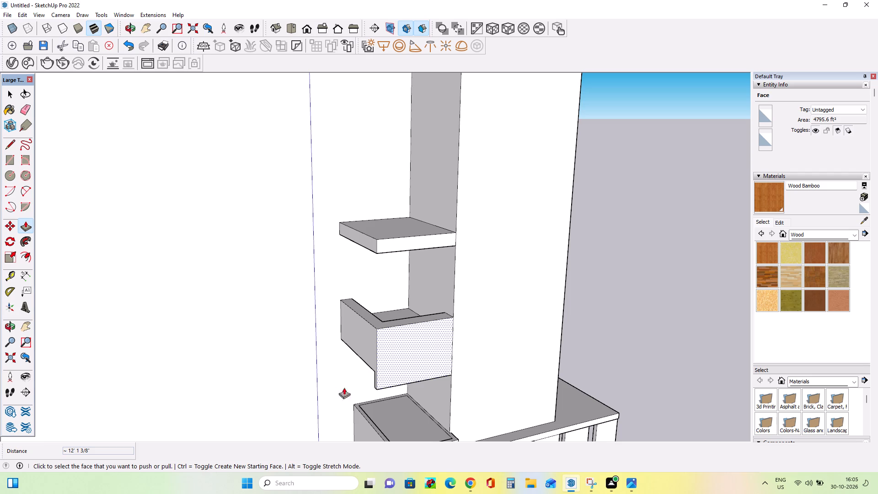
{"action": "middle_click_drag", "start_coordinate": [364, 265], "coordinate": [392, 276]}
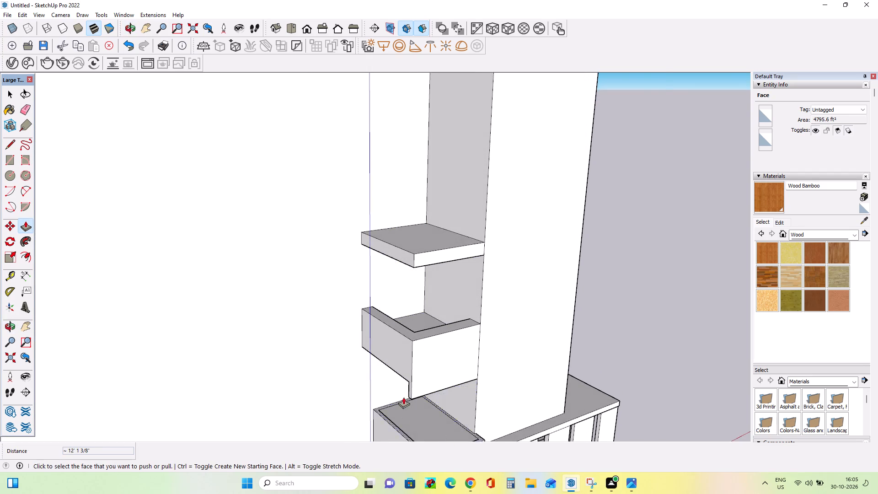
{"action": "scroll", "coordinate": [403, 395], "scroll_direction": "up", "scroll_amount": 3}
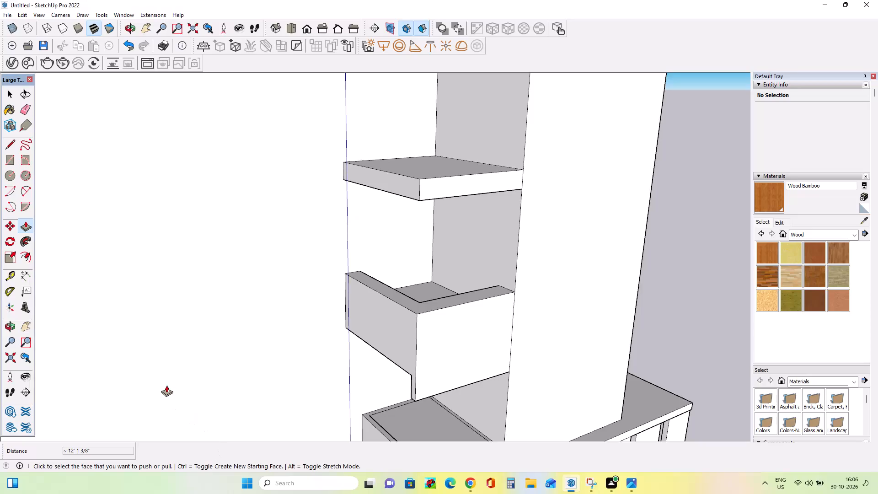
{"action": "middle_click_drag", "start_coordinate": [261, 336], "coordinate": [265, 341]}
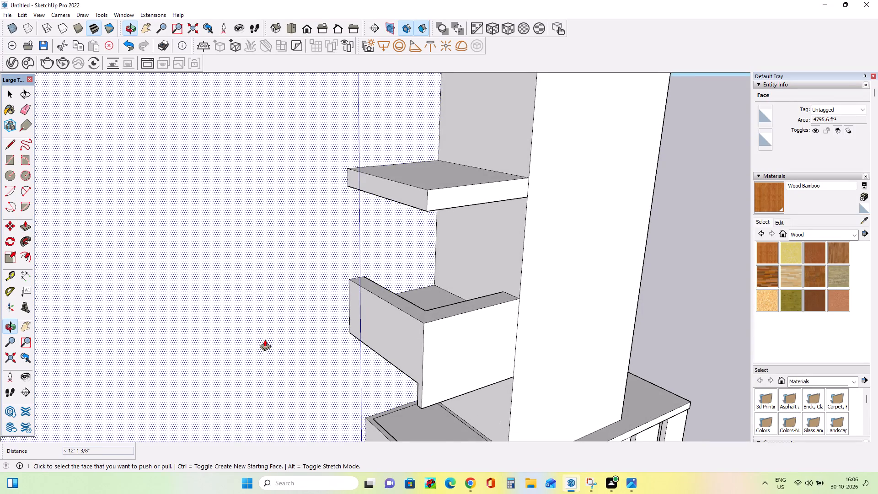
{"action": "scroll", "coordinate": [265, 339], "scroll_direction": "down", "scroll_amount": 5}
{"action": "middle_click_drag", "start_coordinate": [369, 330], "coordinate": [388, 320]}
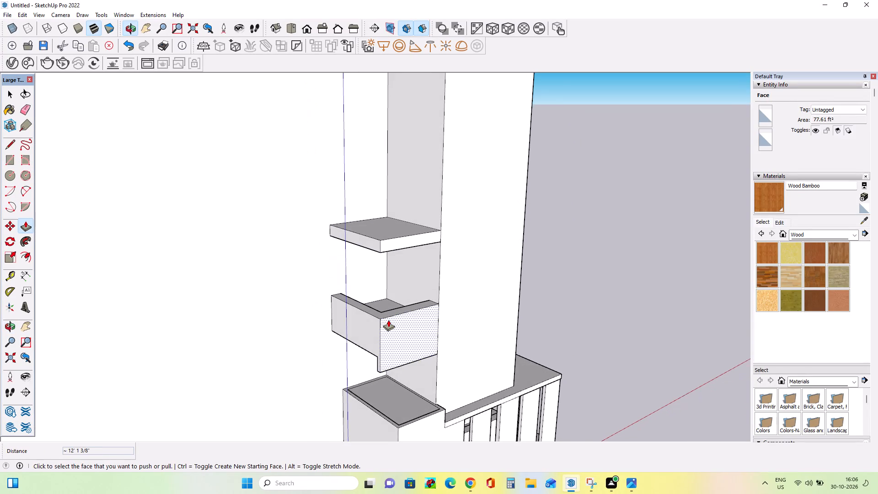
{"action": "scroll", "coordinate": [388, 320], "scroll_direction": "up", "scroll_amount": 2}
{"action": "middle_click_drag", "start_coordinate": [388, 321], "coordinate": [390, 327]}
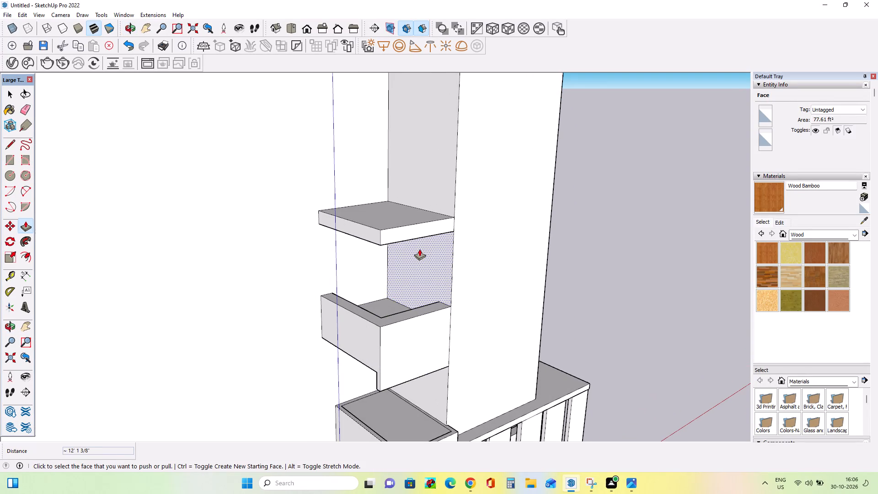
{"action": "middle_click_drag", "start_coordinate": [418, 244], "coordinate": [337, 246]}
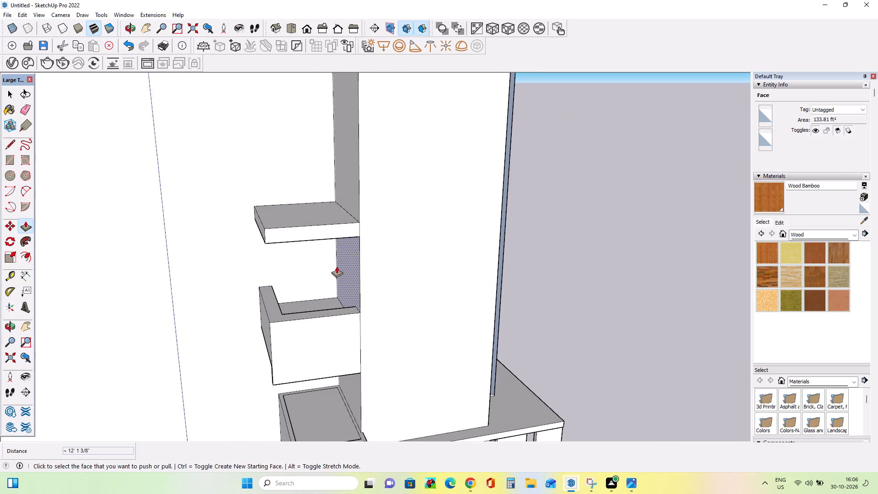
{"action": "middle_click_drag", "start_coordinate": [343, 304], "coordinate": [349, 298]}
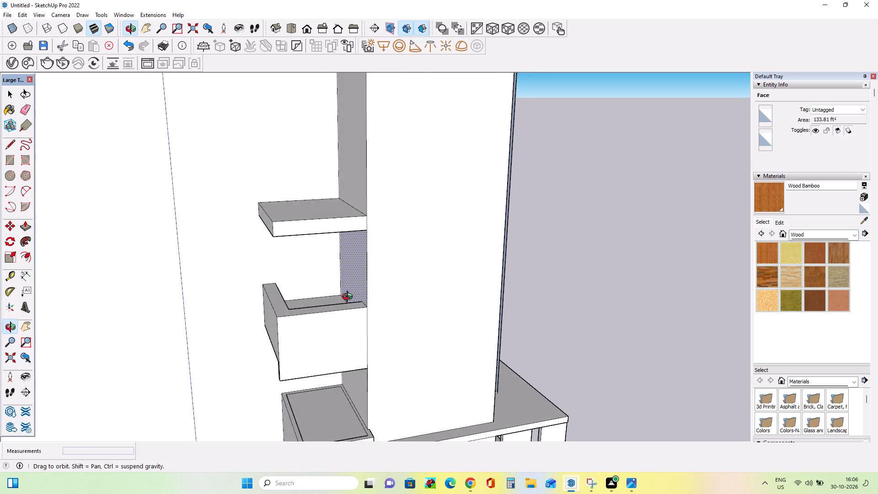
{"action": "middle_click_drag", "start_coordinate": [349, 298], "coordinate": [350, 297]}
{"action": "middle_click_drag", "start_coordinate": [349, 297], "coordinate": [367, 228]}
{"action": "scroll", "coordinate": [367, 228], "scroll_direction": "up", "scroll_amount": 1}
{"action": "scroll", "coordinate": [317, 165], "scroll_direction": "up", "scroll_amount": 1}
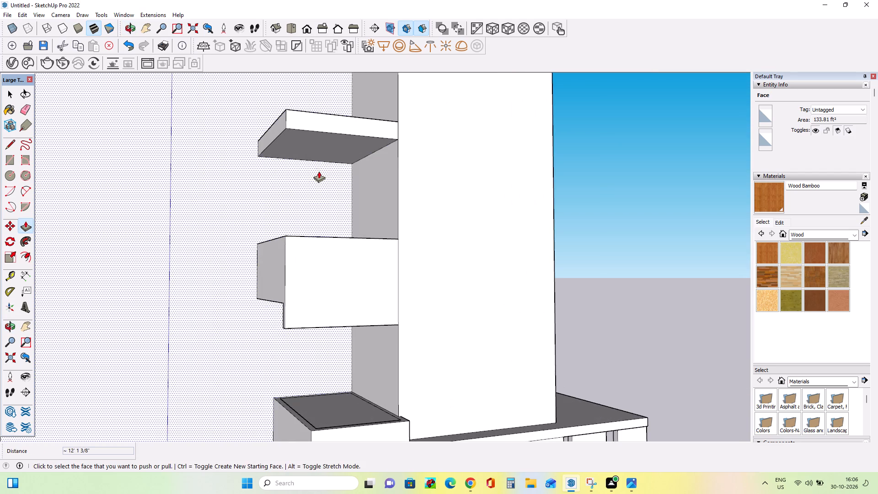
{"action": "scroll", "coordinate": [316, 218], "scroll_direction": "down", "scroll_amount": 7}
{"action": "middle_click_drag", "start_coordinate": [330, 232], "coordinate": [346, 306]}
{"action": "scroll", "coordinate": [346, 306], "scroll_direction": "down", "scroll_amount": 4}
{"action": "middle_click_drag", "start_coordinate": [349, 304], "coordinate": [358, 327]}
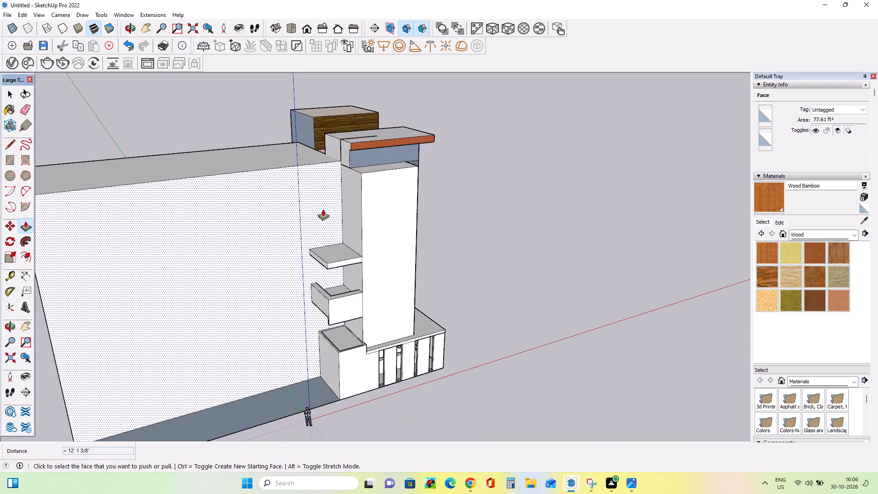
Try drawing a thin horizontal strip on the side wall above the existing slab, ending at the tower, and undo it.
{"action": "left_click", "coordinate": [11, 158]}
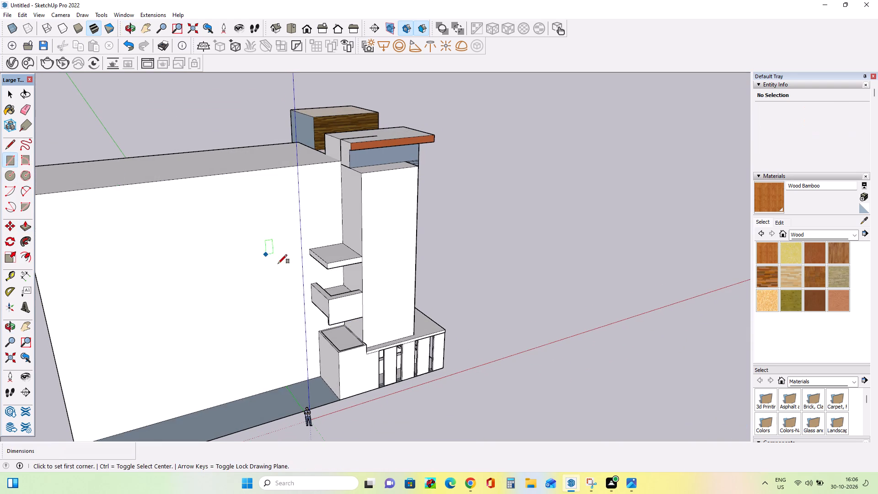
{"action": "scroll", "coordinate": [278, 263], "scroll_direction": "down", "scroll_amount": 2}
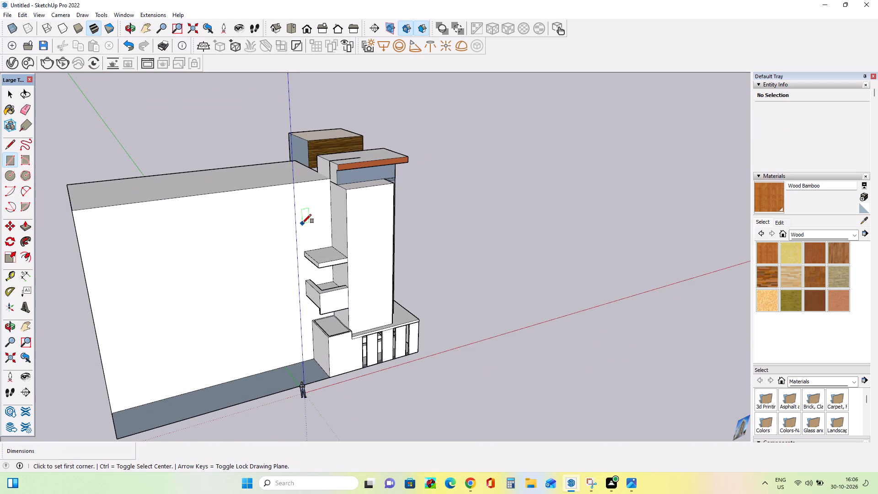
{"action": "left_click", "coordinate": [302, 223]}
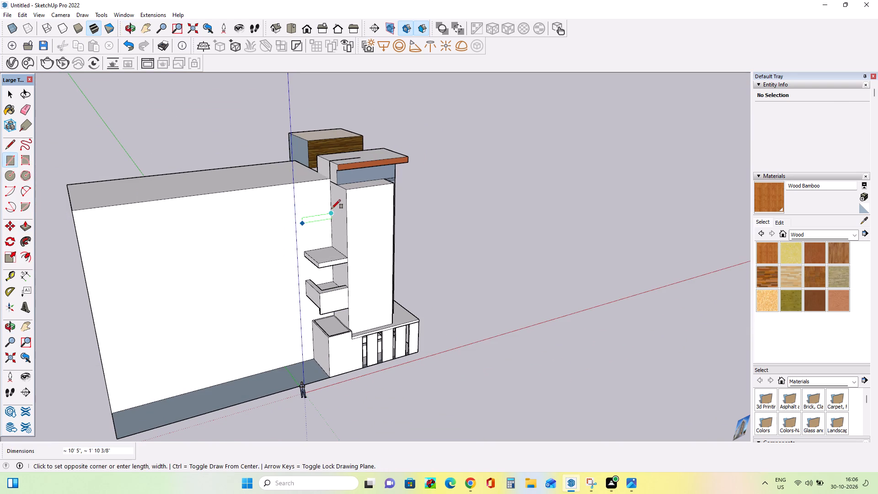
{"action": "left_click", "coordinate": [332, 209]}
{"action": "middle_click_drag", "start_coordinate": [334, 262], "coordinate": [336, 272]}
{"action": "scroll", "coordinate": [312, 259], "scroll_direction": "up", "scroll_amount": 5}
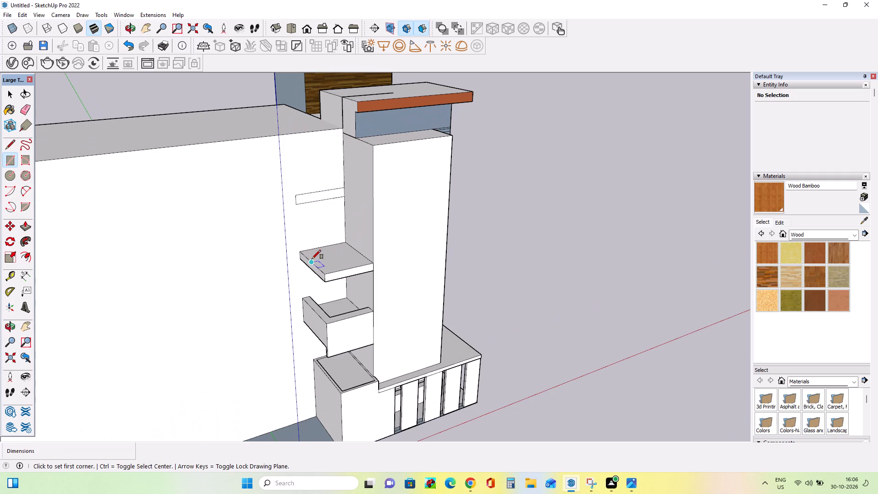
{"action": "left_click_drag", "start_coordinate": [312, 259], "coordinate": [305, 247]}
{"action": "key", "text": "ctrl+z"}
Draw a horizontal strip about 10' 2 9/16" by 1' 11 1/8" on the side wall above the existing slab, ending at the tower.
{"action": "left_click", "coordinate": [297, 193]}
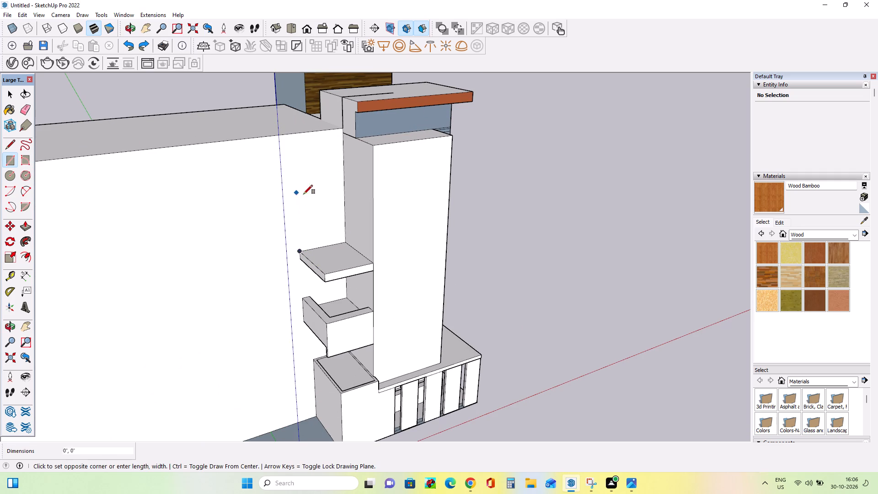
{"action": "left_click", "coordinate": [343, 194]}
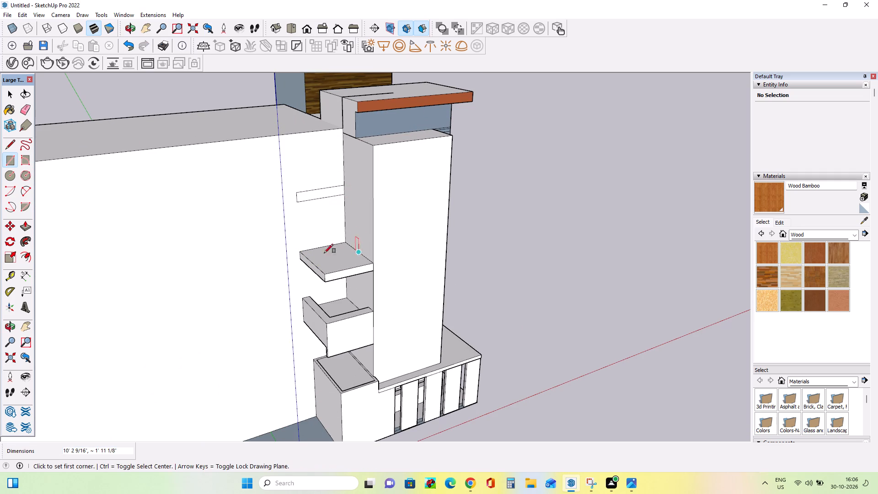
Pull the new strip out about 12' 1 3/8" to form a second slab flush with the tower's front.
{"action": "left_click", "coordinate": [28, 229]}
{"action": "left_click_drag", "start_coordinate": [327, 190], "coordinate": [336, 202]}
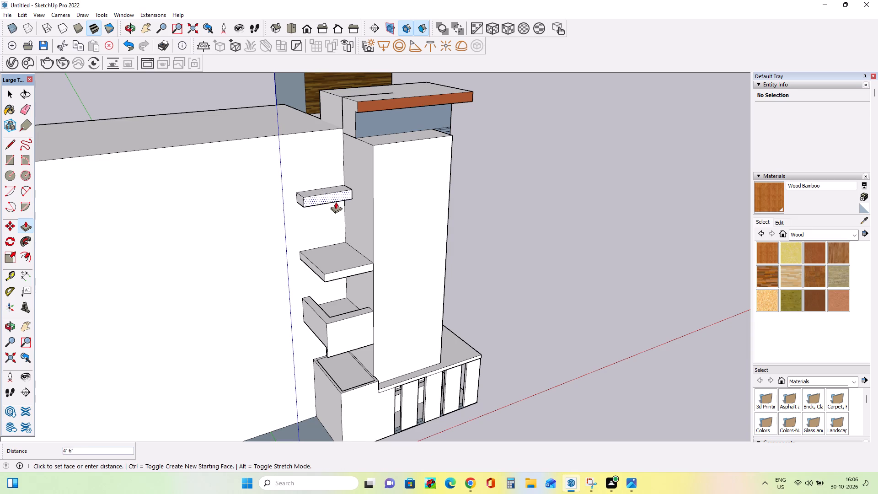
{"action": "left_click_drag", "start_coordinate": [336, 202], "coordinate": [353, 267]}
Lower the upper slab by pulling its underside down about 10" and pushing its top face down about 1' 4 1/16".
{"action": "middle_click_drag", "start_coordinate": [336, 279], "coordinate": [376, 185]}
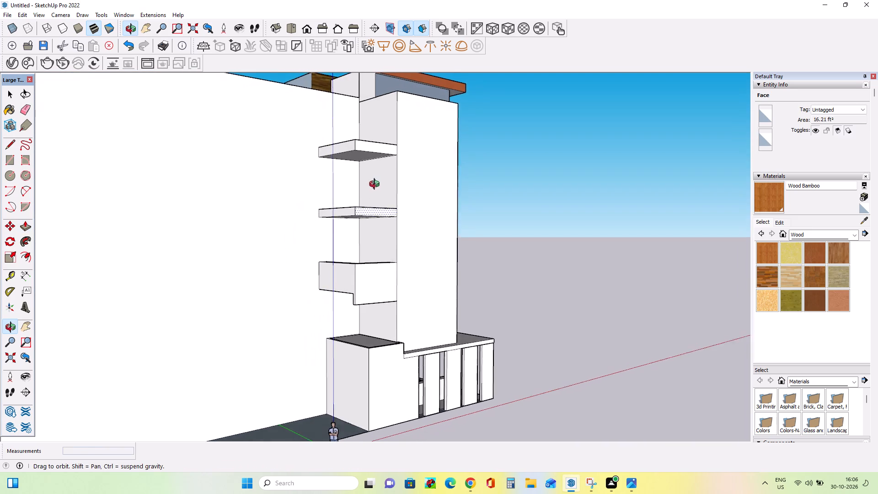
{"action": "middle_click_drag", "start_coordinate": [376, 185], "coordinate": [376, 184]}
{"action": "scroll", "coordinate": [362, 148], "scroll_direction": "up", "scroll_amount": 2}
{"action": "middle_click_drag", "start_coordinate": [368, 199], "coordinate": [342, 209]}
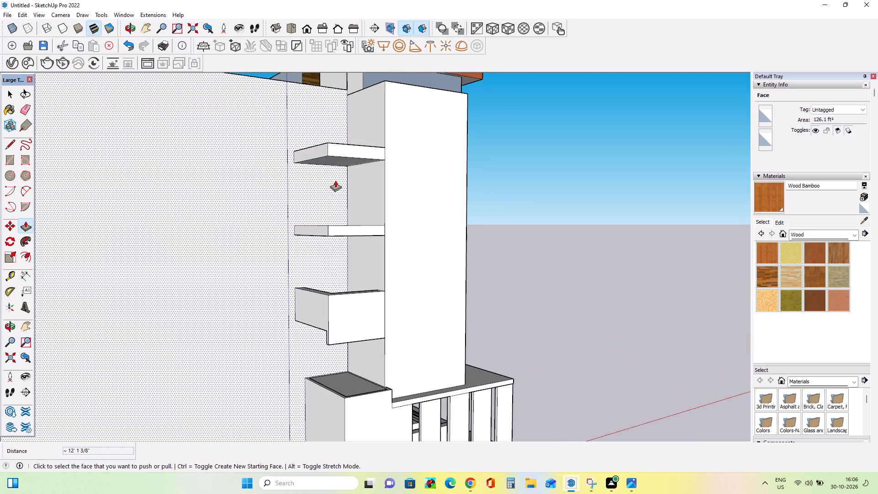
{"action": "left_click_drag", "start_coordinate": [333, 163], "coordinate": [333, 168]}
{"action": "middle_click_drag", "start_coordinate": [355, 192], "coordinate": [355, 255]}
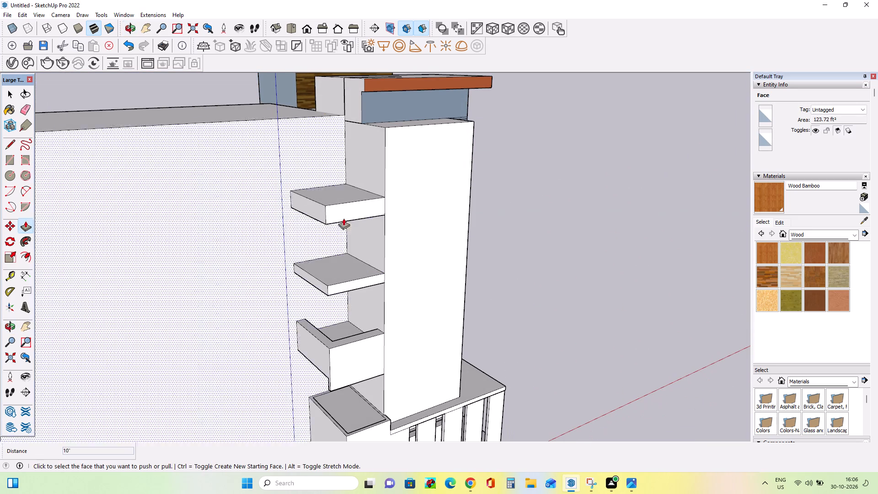
{"action": "left_click_drag", "start_coordinate": [343, 199], "coordinate": [342, 208]}
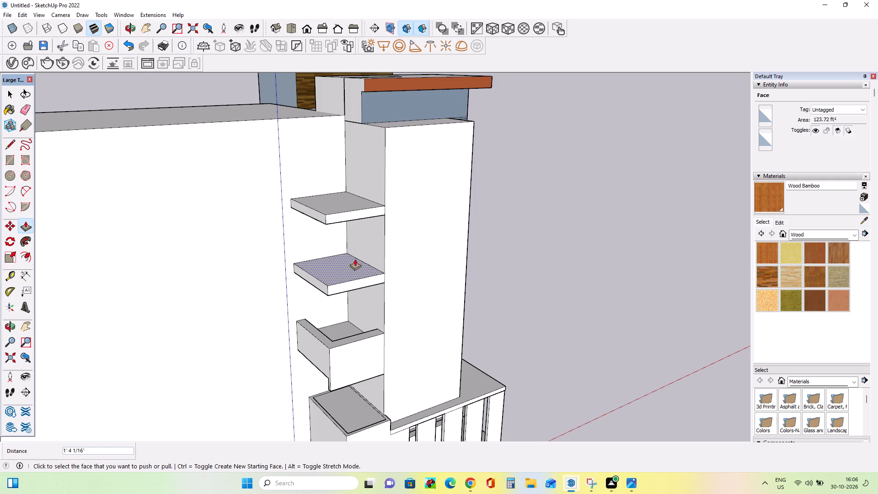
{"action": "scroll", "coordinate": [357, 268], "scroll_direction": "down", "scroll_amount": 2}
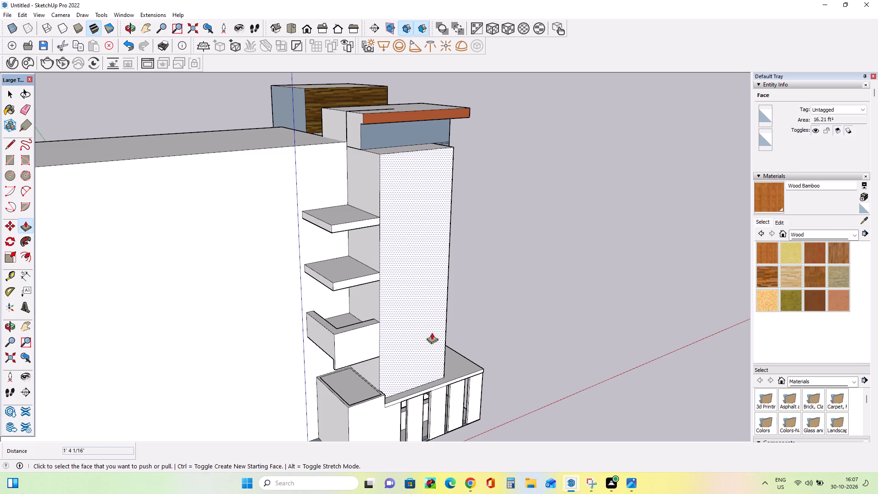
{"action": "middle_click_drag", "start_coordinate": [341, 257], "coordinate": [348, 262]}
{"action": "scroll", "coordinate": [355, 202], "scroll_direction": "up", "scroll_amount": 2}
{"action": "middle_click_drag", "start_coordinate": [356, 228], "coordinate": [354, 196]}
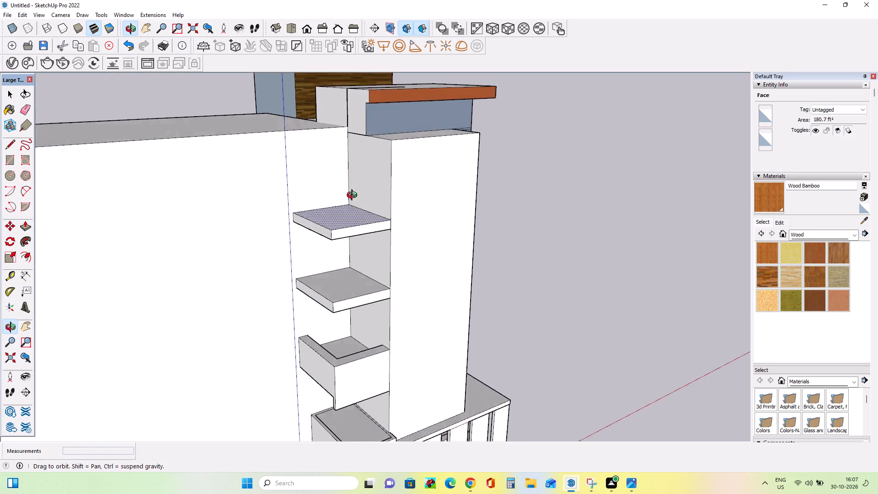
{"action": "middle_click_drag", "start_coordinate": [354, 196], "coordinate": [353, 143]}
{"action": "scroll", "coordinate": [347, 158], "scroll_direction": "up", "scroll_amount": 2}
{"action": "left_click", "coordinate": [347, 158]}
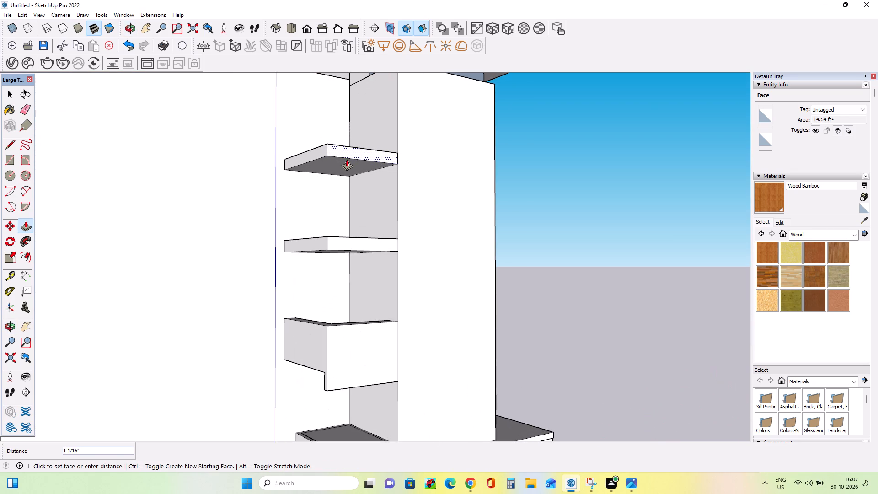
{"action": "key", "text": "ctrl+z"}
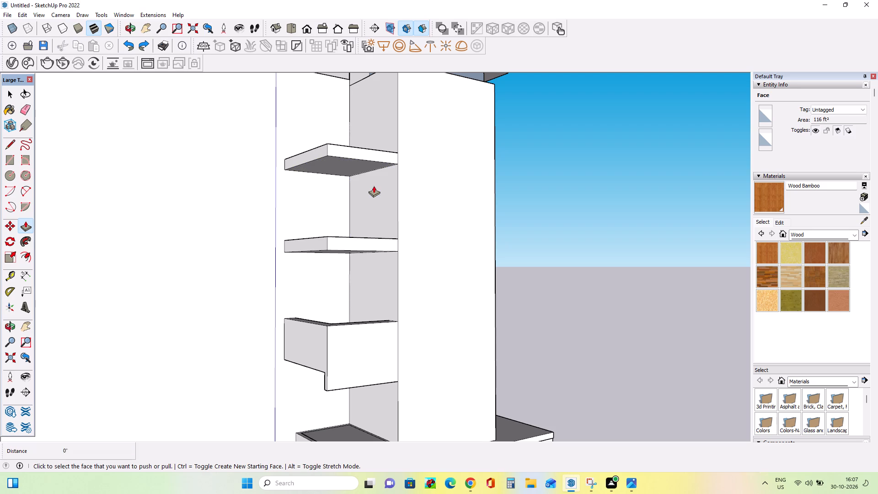
Draw a narrow rectangle about 10' 2 9/16" long on the lower slab's underside along its front edge.
{"action": "middle_click_drag", "start_coordinate": [363, 252], "coordinate": [350, 201]}
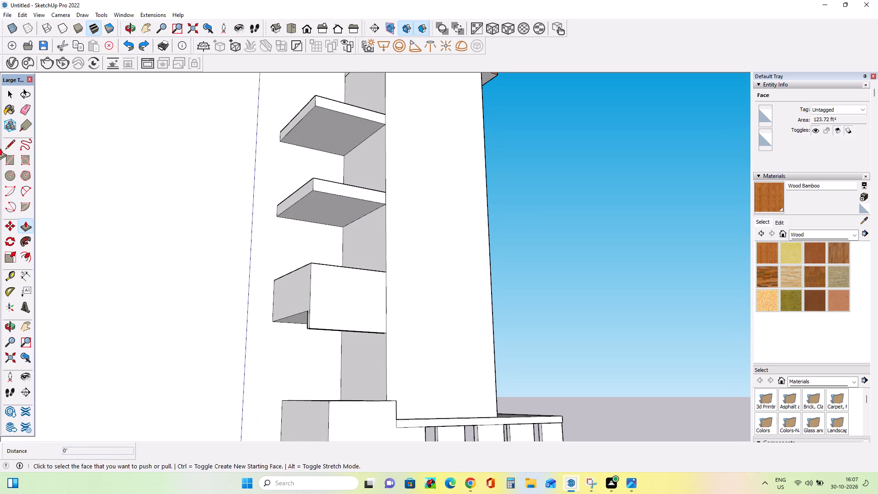
{"action": "left_click", "coordinate": [10, 158]}
{"action": "middle_click_drag", "start_coordinate": [321, 201], "coordinate": [321, 194]}
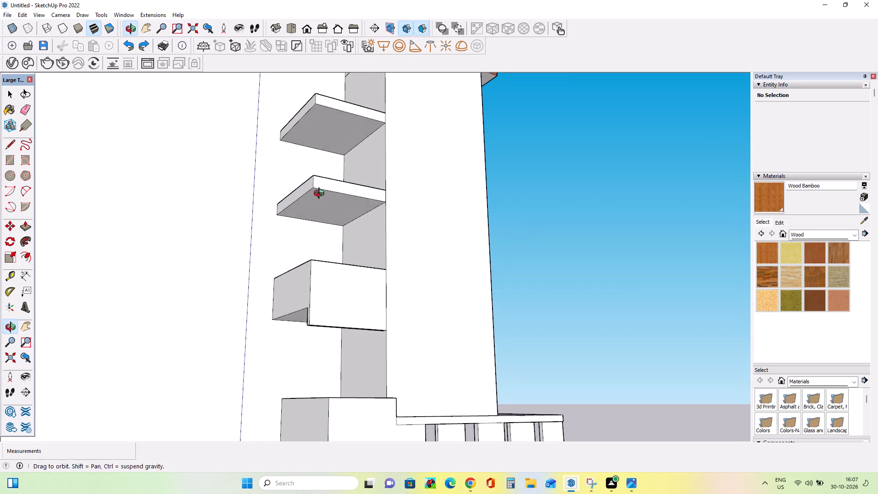
{"action": "middle_click_drag", "start_coordinate": [321, 194], "coordinate": [320, 186]}
{"action": "scroll", "coordinate": [307, 180], "scroll_direction": "up", "scroll_amount": 2}
{"action": "left_click", "coordinate": [315, 175]}
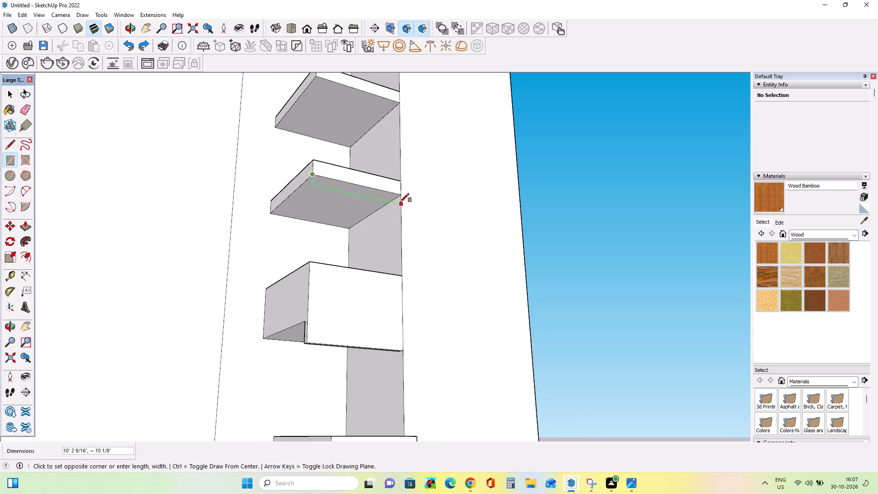
{"action": "left_click", "coordinate": [396, 200]}
Pull the narrow rectangle under the lower slab down about 2' 3 9/16" to form a front lip.
{"action": "middle_click_drag", "start_coordinate": [407, 237], "coordinate": [407, 225]}
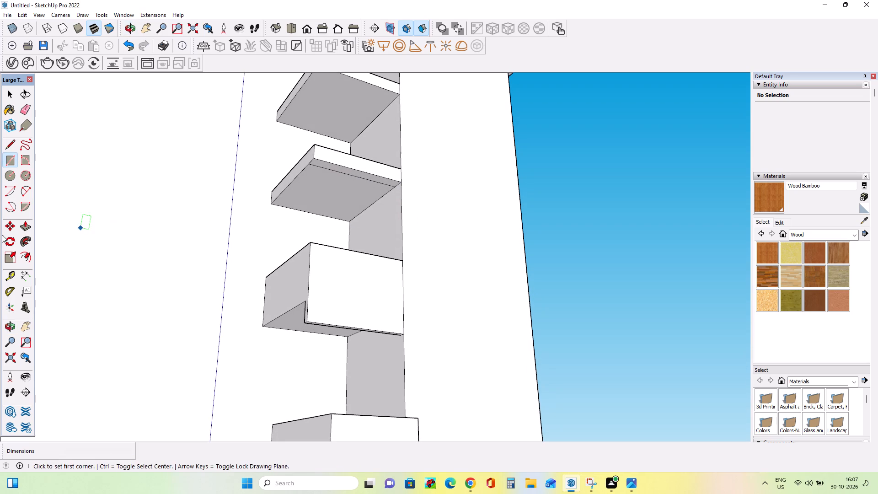
{"action": "left_click", "coordinate": [21, 226]}
{"action": "left_click_drag", "start_coordinate": [320, 162], "coordinate": [321, 171]}
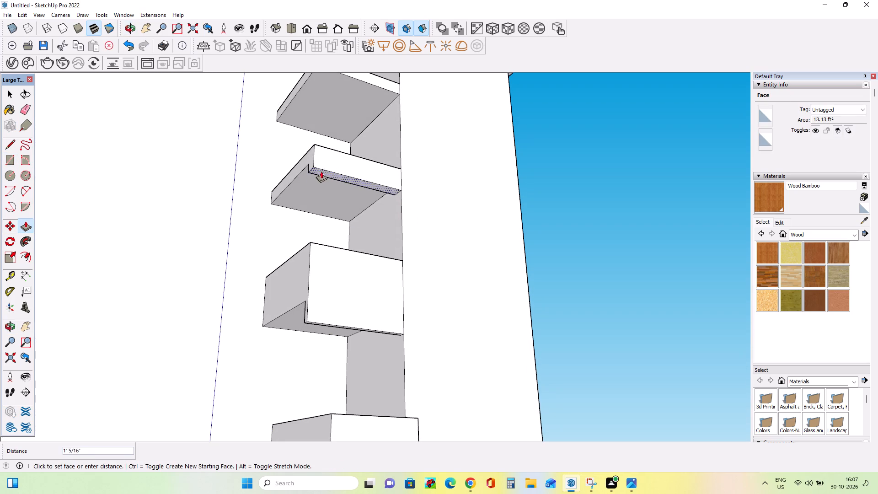
{"action": "left_click_drag", "start_coordinate": [321, 171], "coordinate": [321, 183]}
Push the back face of the lower slab's front lip forward about 8 13/16" to make the lip thinner.
{"action": "middle_click_drag", "start_coordinate": [340, 218], "coordinate": [497, 250]}
{"action": "scroll", "coordinate": [503, 235], "scroll_direction": "up", "scroll_amount": 4}
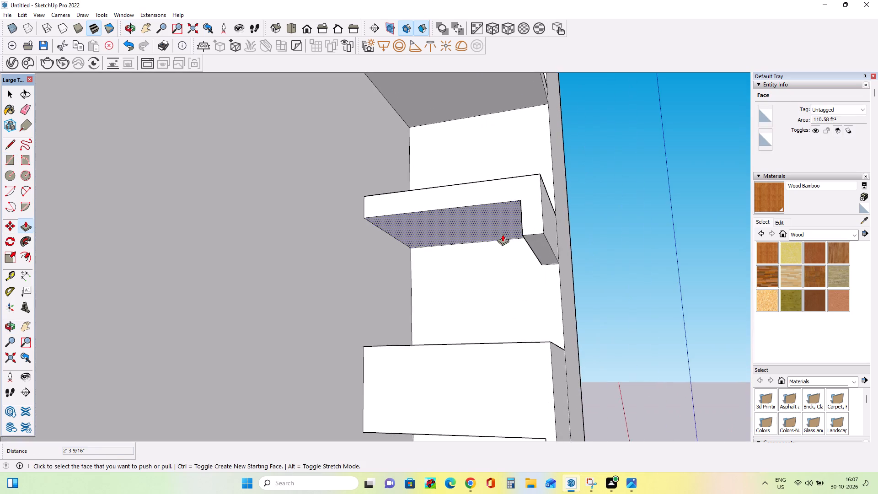
{"action": "middle_click_drag", "start_coordinate": [506, 237], "coordinate": [573, 249]}
{"action": "middle_click_drag", "start_coordinate": [513, 247], "coordinate": [428, 252]}
{"action": "scroll", "coordinate": [428, 252], "scroll_direction": "down", "scroll_amount": 1}
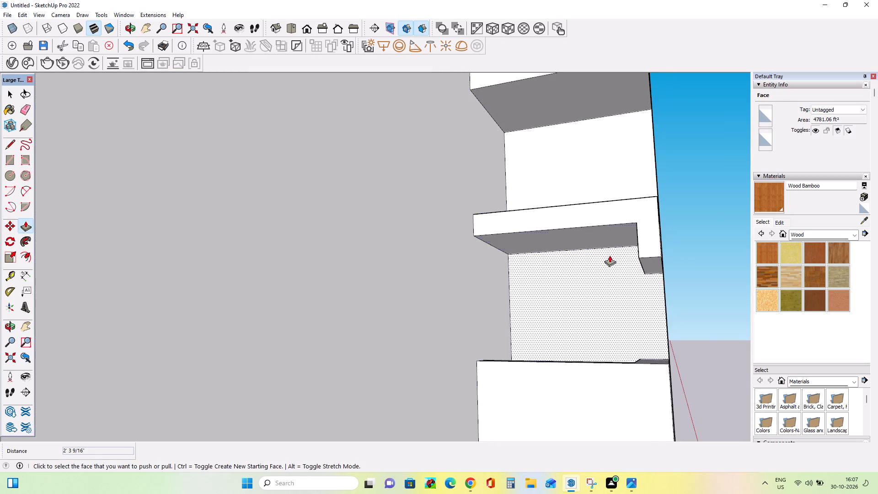
{"action": "middle_click_drag", "start_coordinate": [645, 258], "coordinate": [658, 266]}
{"action": "left_click_drag", "start_coordinate": [652, 266], "coordinate": [653, 266]}
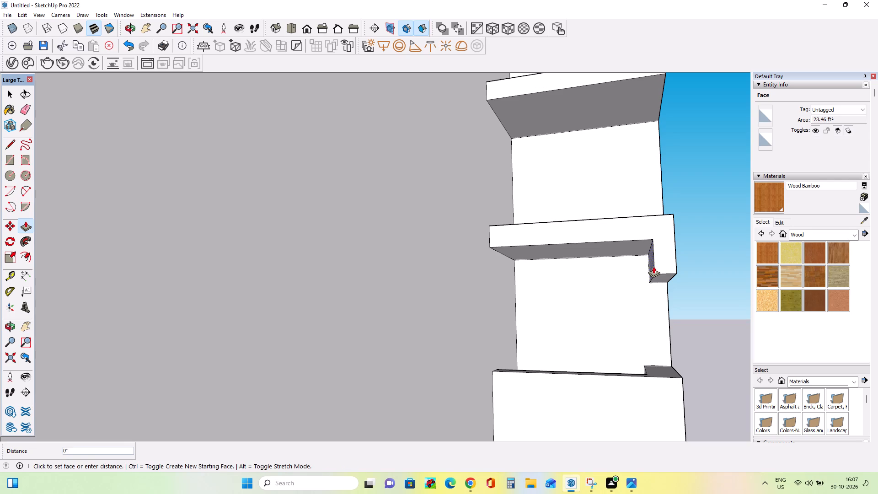
{"action": "left_click_drag", "start_coordinate": [653, 266], "coordinate": [664, 265]}
Pull the lower slab's underside behind the lip down about 1' 15/16" to thicken the slab.
{"action": "scroll", "coordinate": [466, 265], "scroll_direction": "down", "scroll_amount": 2}
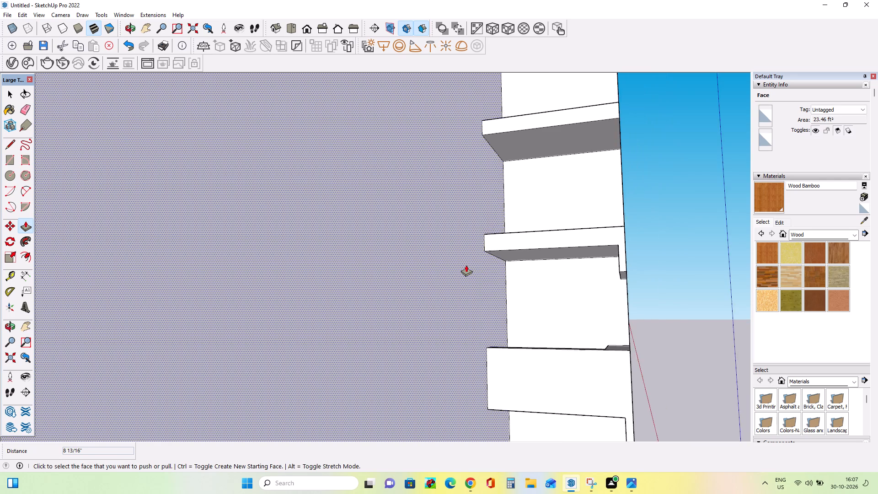
{"action": "scroll", "coordinate": [466, 265], "scroll_direction": "down", "scroll_amount": 8}
{"action": "middle_click_drag", "start_coordinate": [627, 311], "coordinate": [428, 313]}
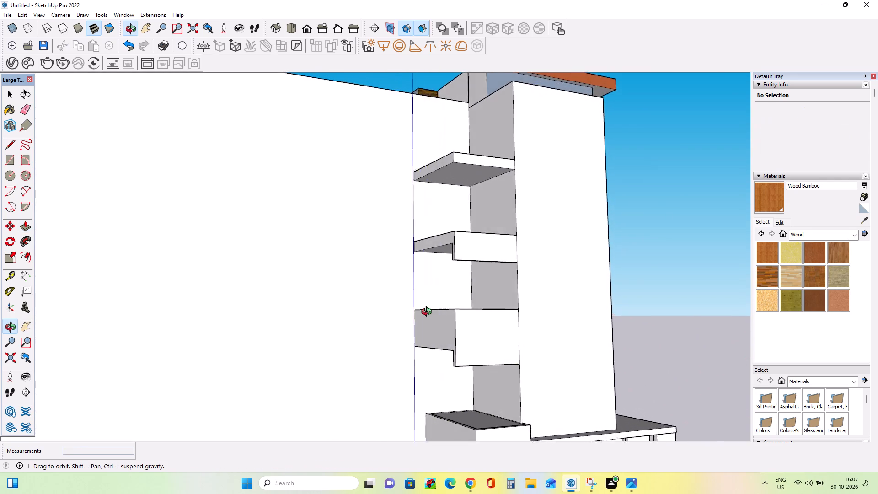
{"action": "middle_click_drag", "start_coordinate": [428, 313], "coordinate": [396, 313]}
{"action": "middle_click_drag", "start_coordinate": [455, 324], "coordinate": [509, 273]}
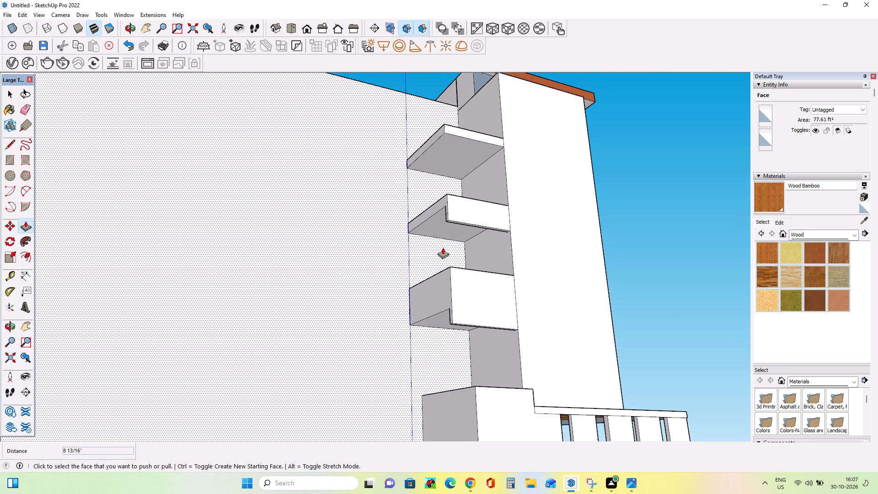
{"action": "middle_click_drag", "start_coordinate": [449, 253], "coordinate": [508, 285]}
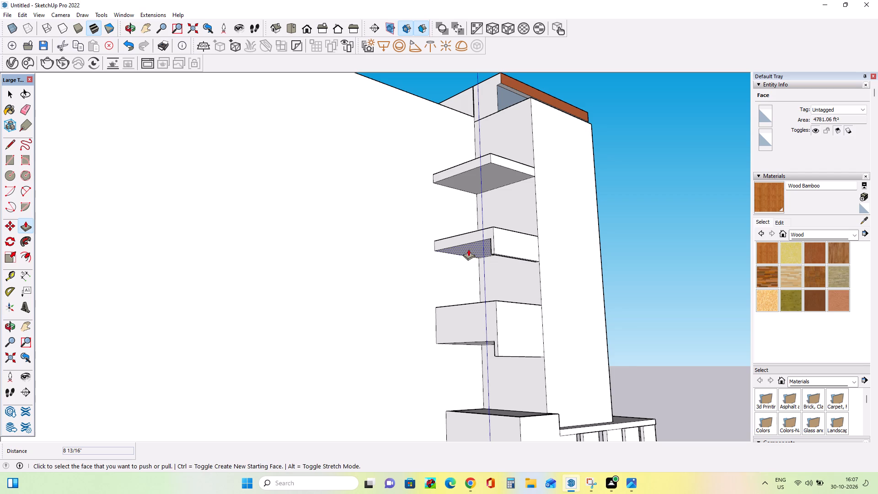
{"action": "left_click_drag", "start_coordinate": [468, 248], "coordinate": [469, 255]}
Extend the lower slab's front lip down about 1' 2 9/16" and the underside behind it about 1' 1 1/4".
{"action": "scroll", "coordinate": [504, 257], "scroll_direction": "up", "scroll_amount": 3}
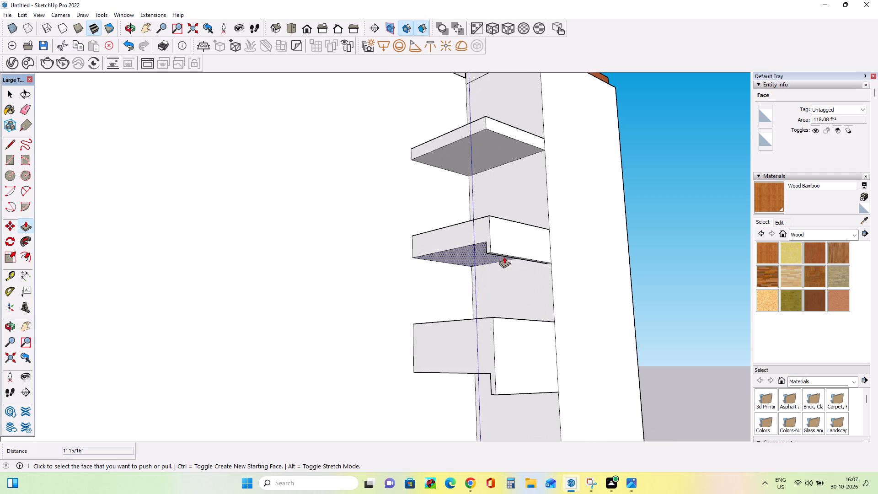
{"action": "left_click", "coordinate": [500, 254]}
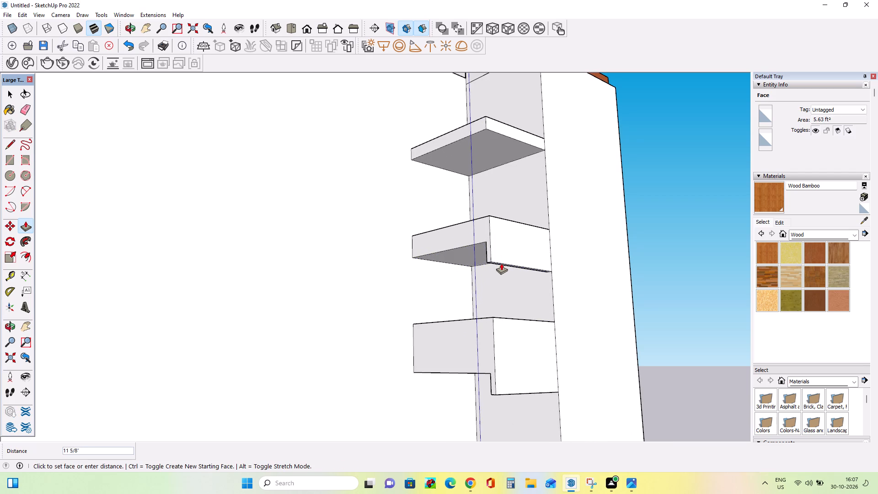
{"action": "left_click", "coordinate": [502, 265]}
{"action": "middle_click_drag", "start_coordinate": [481, 267], "coordinate": [511, 267]}
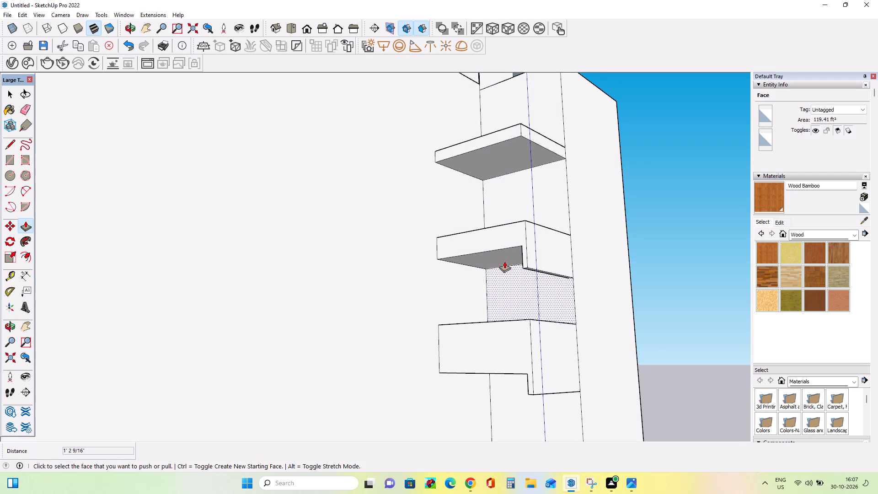
{"action": "left_click_drag", "start_coordinate": [498, 252], "coordinate": [501, 262]}
Push the top of the balcony's parapet below the slabs down about 9 13/16".
{"action": "scroll", "coordinate": [484, 275], "scroll_direction": "down", "scroll_amount": 3}
{"action": "middle_click_drag", "start_coordinate": [558, 294], "coordinate": [494, 295]}
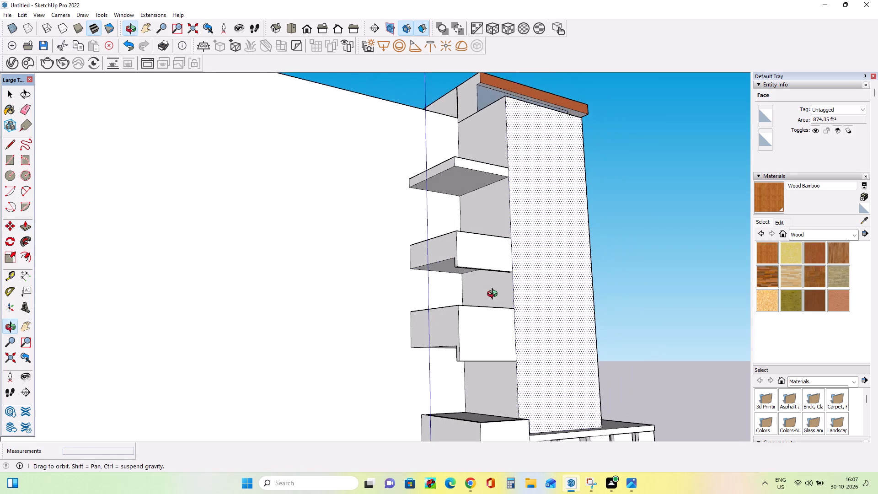
{"action": "middle_click_drag", "start_coordinate": [494, 295], "coordinate": [459, 292]}
{"action": "middle_click_drag", "start_coordinate": [409, 279], "coordinate": [416, 284]}
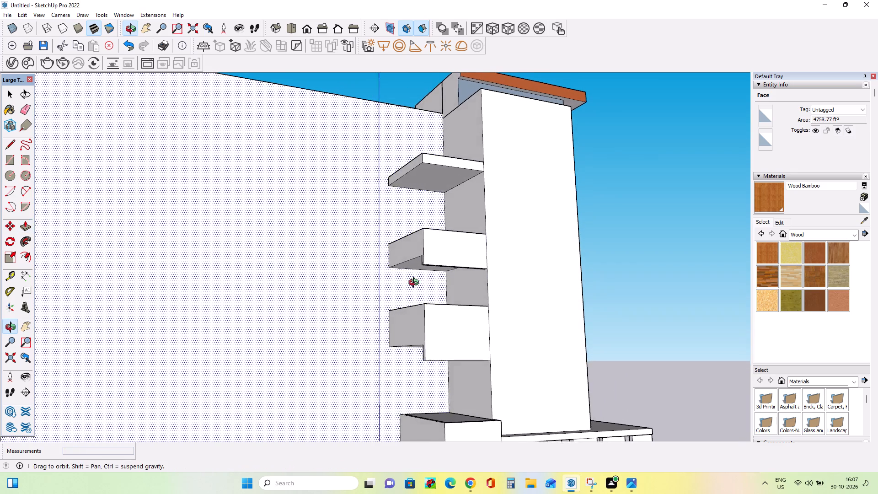
{"action": "middle_click_drag", "start_coordinate": [416, 284], "coordinate": [416, 297]}
{"action": "middle_click_drag", "start_coordinate": [421, 308], "coordinate": [439, 357]}
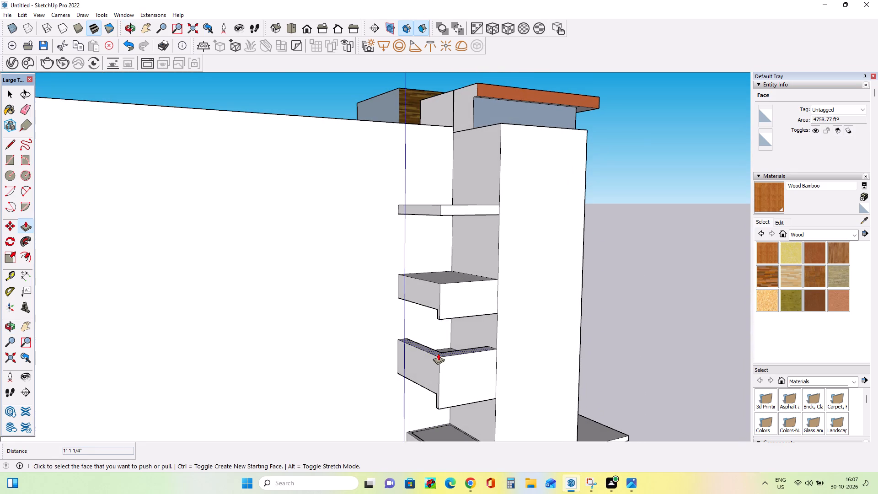
{"action": "left_click_drag", "start_coordinate": [438, 353], "coordinate": [438, 359]}
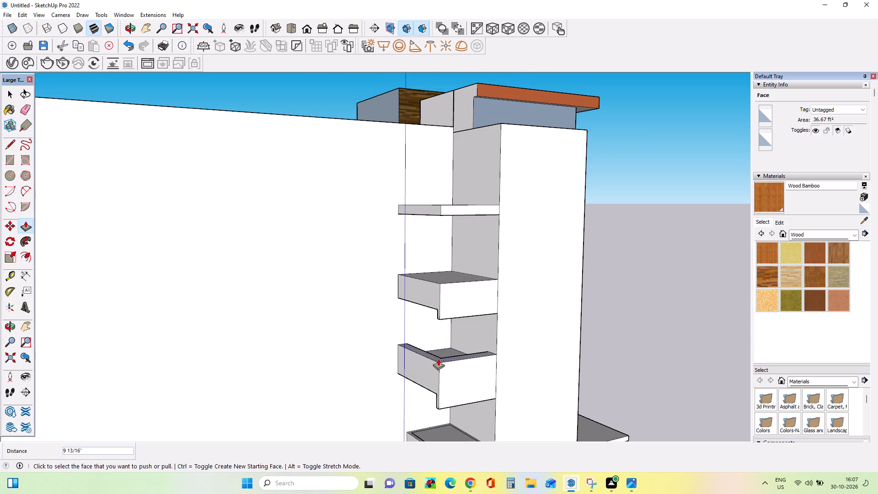
Pull the underside of the upper slab above the side balcony down about 1' 11 7/8" to thicken it.
{"action": "middle_click_drag", "start_coordinate": [439, 328], "coordinate": [465, 313]}
{"action": "middle_click", "coordinate": [466, 315]}
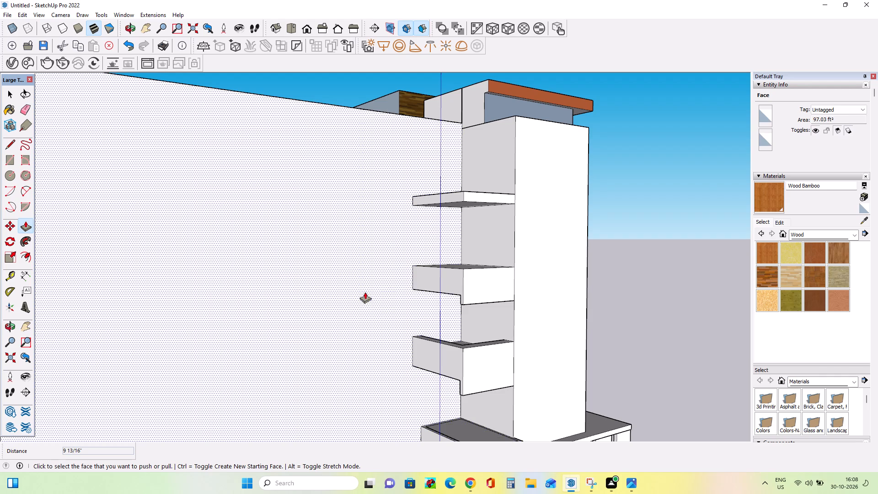
{"action": "middle_click_drag", "start_coordinate": [433, 286], "coordinate": [392, 304]}
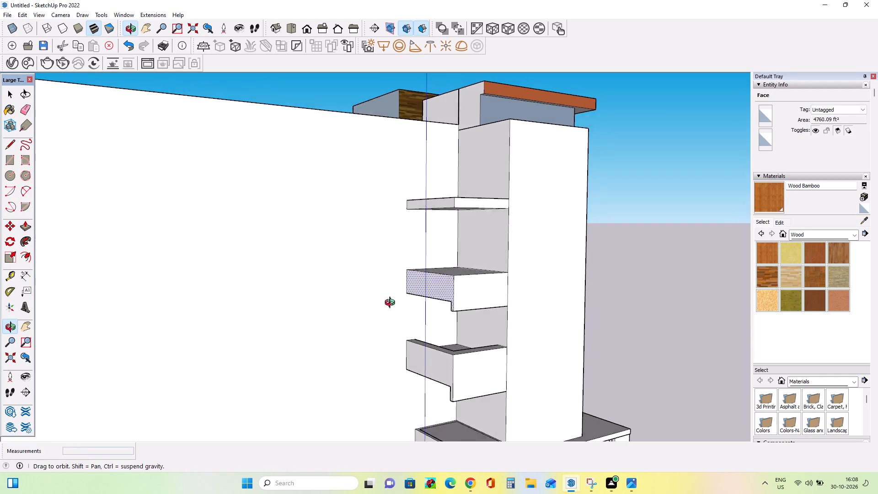
{"action": "middle_click_drag", "start_coordinate": [392, 304], "coordinate": [390, 304]}
{"action": "scroll", "coordinate": [441, 210], "scroll_direction": "up", "scroll_amount": 3}
{"action": "middle_click_drag", "start_coordinate": [444, 213], "coordinate": [454, 144]}
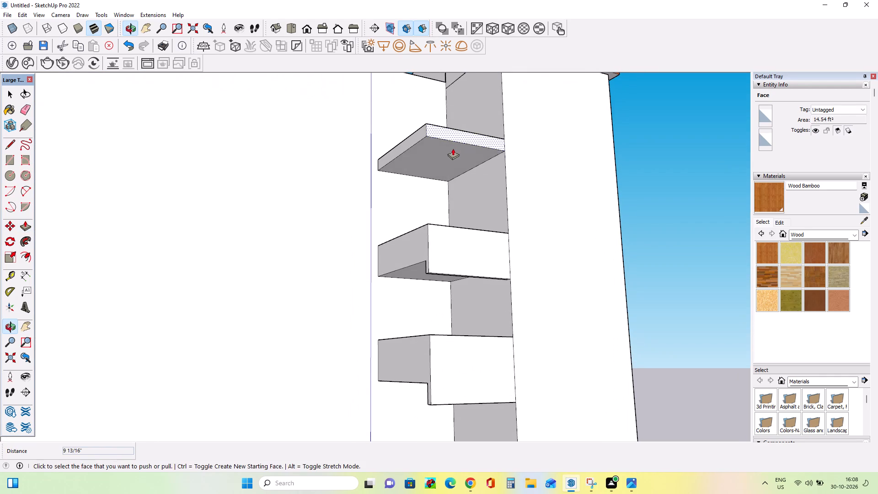
{"action": "left_click_drag", "start_coordinate": [452, 149], "coordinate": [451, 166]}
Push the upper slab's underside back up about 1' 5/16" to refine its thickness.
{"action": "middle_click_drag", "start_coordinate": [471, 230], "coordinate": [465, 306]}
{"action": "scroll", "coordinate": [465, 306], "scroll_direction": "up", "scroll_amount": 1}
{"action": "scroll", "coordinate": [437, 242], "scroll_direction": "down", "scroll_amount": 3}
{"action": "middle_click_drag", "start_coordinate": [474, 224], "coordinate": [430, 252]}
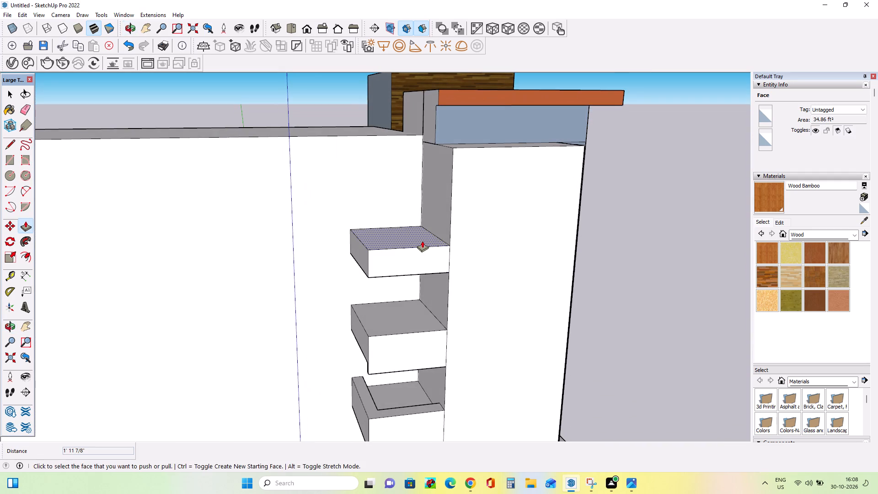
{"action": "left_click", "coordinate": [422, 241]}
{"action": "middle_click_drag", "start_coordinate": [435, 239], "coordinate": [473, 158]}
{"action": "left_click_drag", "start_coordinate": [421, 199], "coordinate": [422, 192]}
{"action": "middle_click_drag", "start_coordinate": [453, 203], "coordinate": [453, 212]}
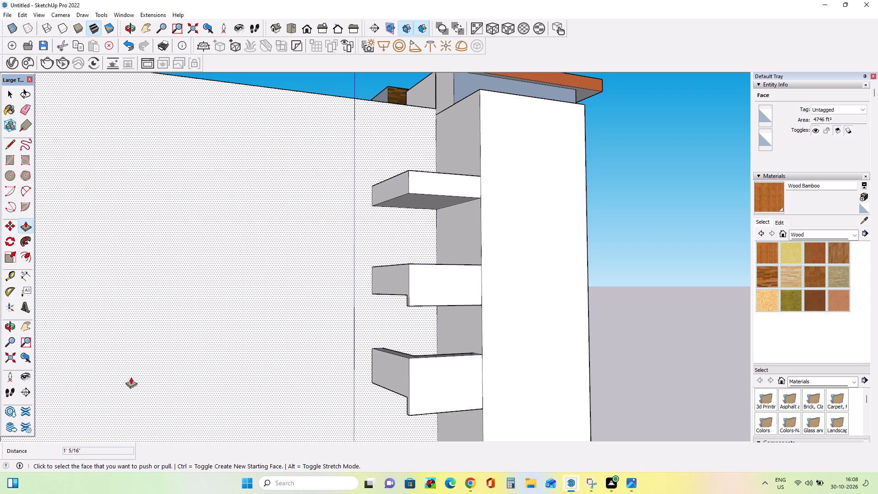
Draw a 10' 2 9/16" by about 1' 11 1/2" strip along the upper slab's front underside edge and pull it down 2' 2" as a lip.
{"action": "middle_click_drag", "start_coordinate": [170, 244], "coordinate": [171, 263]}
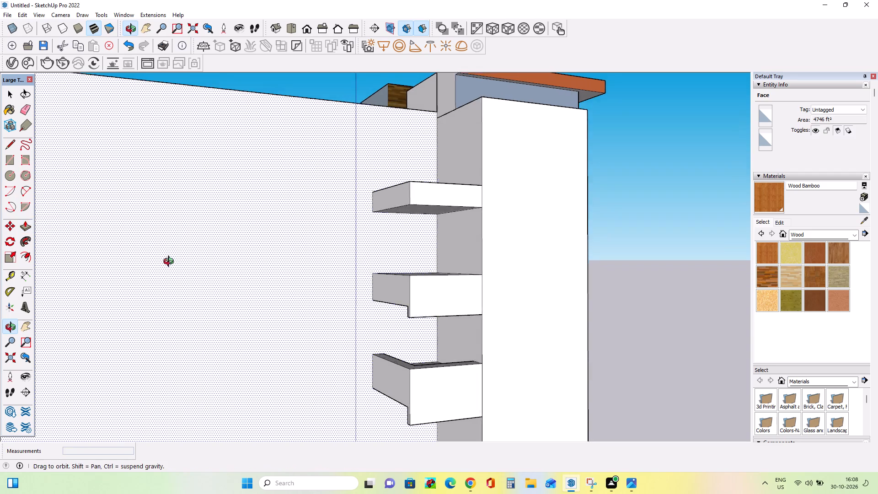
{"action": "middle_click_drag", "start_coordinate": [171, 263], "coordinate": [115, 203]}
{"action": "left_click", "coordinate": [11, 157]}
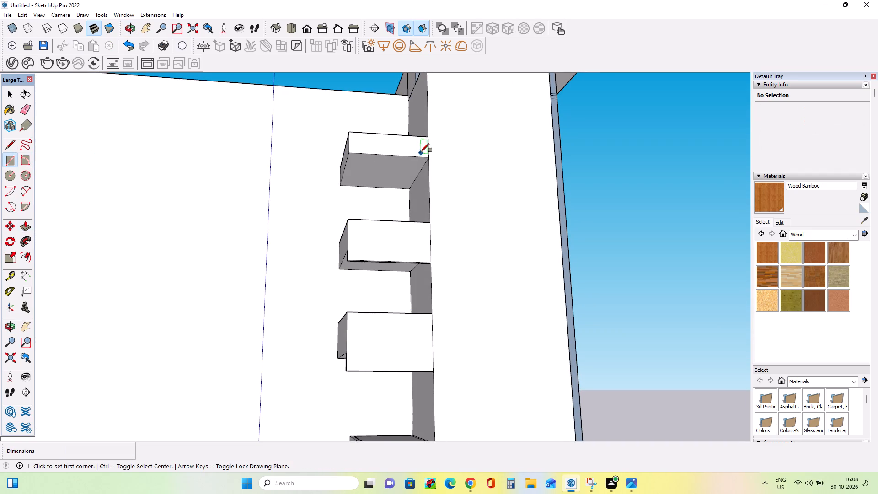
{"action": "left_click", "coordinate": [428, 161]}
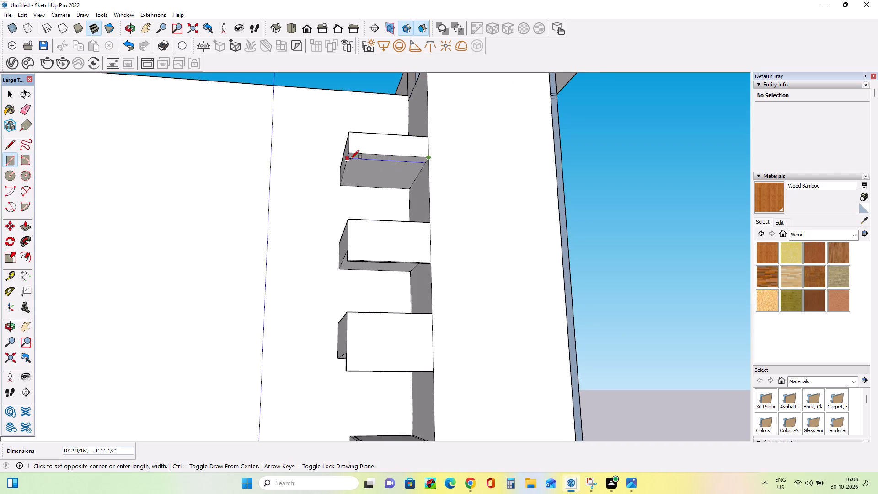
{"action": "left_click", "coordinate": [350, 159]}
{"action": "middle_click", "coordinate": [368, 190]}
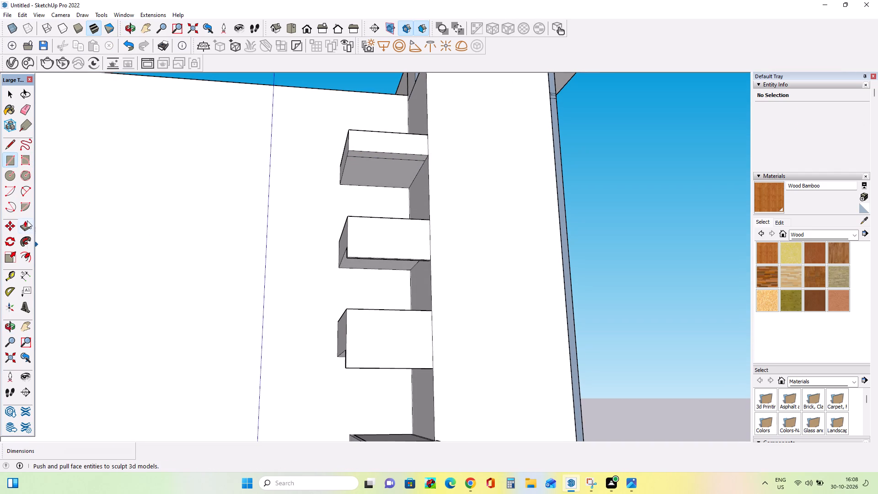
{"action": "left_click", "coordinate": [27, 231]}
{"action": "left_click_drag", "start_coordinate": [367, 154], "coordinate": [369, 170]}
Push the back face of the upper slab's front lip forward to make the lip thinner, finishing with a push of about 5 1/8".
{"action": "middle_click_drag", "start_coordinate": [335, 200], "coordinate": [583, 245]}
{"action": "scroll", "coordinate": [496, 204], "scroll_direction": "up", "scroll_amount": 4}
{"action": "middle_click_drag", "start_coordinate": [497, 209], "coordinate": [566, 219]}
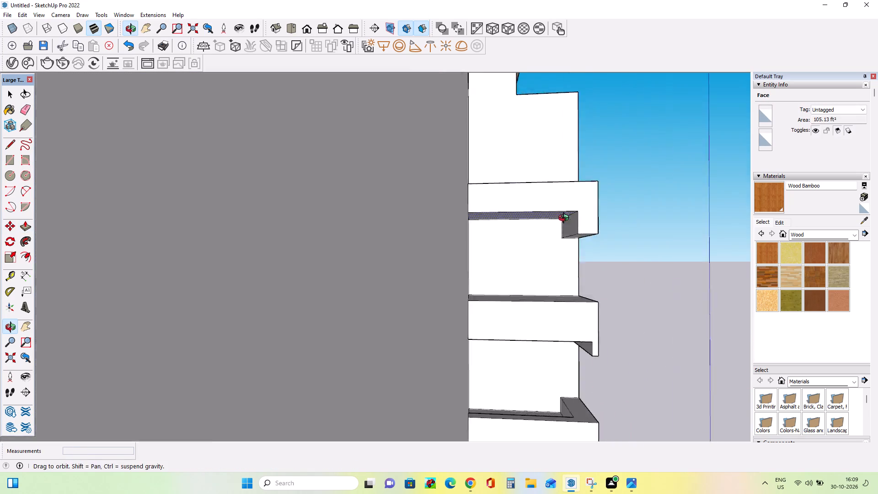
{"action": "middle_click_drag", "start_coordinate": [566, 219], "coordinate": [575, 218]}
{"action": "middle_click_drag", "start_coordinate": [516, 220], "coordinate": [418, 231]}
{"action": "scroll", "coordinate": [468, 235], "scroll_direction": "up", "scroll_amount": 4}
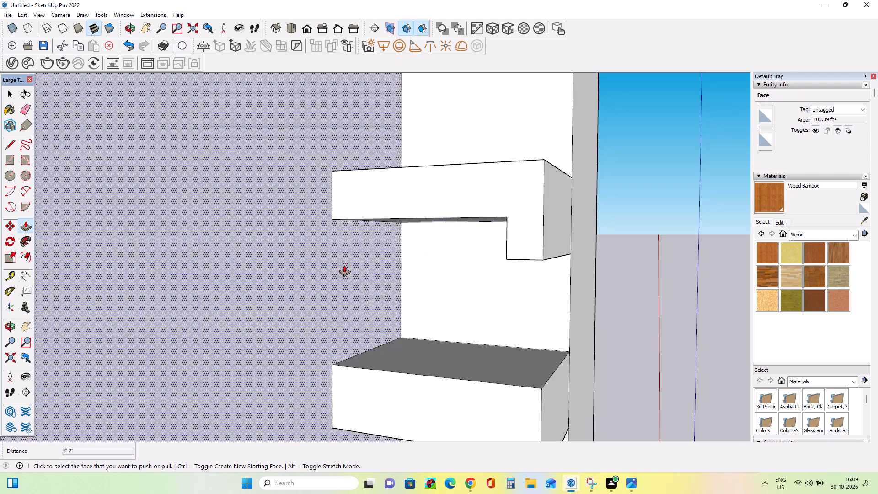
{"action": "middle_click_drag", "start_coordinate": [477, 195], "coordinate": [482, 188]}
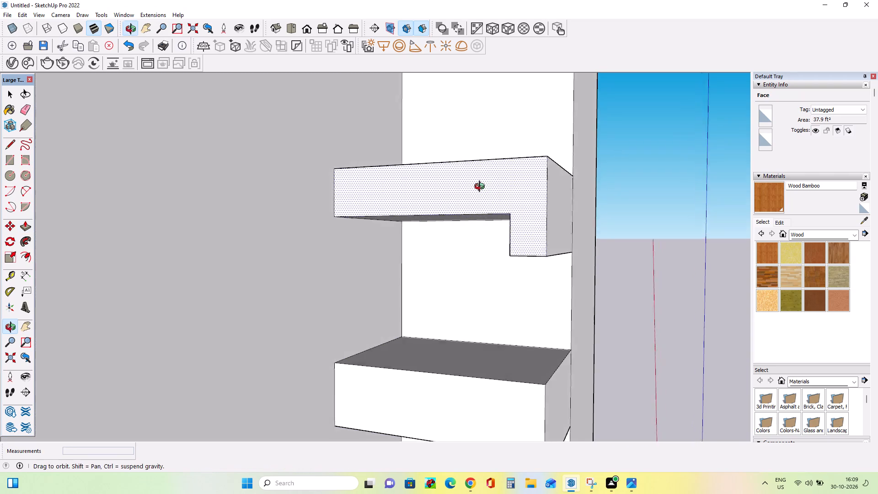
{"action": "middle_click_drag", "start_coordinate": [482, 188], "coordinate": [580, 158]}
{"action": "middle_click_drag", "start_coordinate": [587, 195], "coordinate": [391, 242]}
{"action": "scroll", "coordinate": [389, 242], "scroll_direction": "down", "scroll_amount": 8}
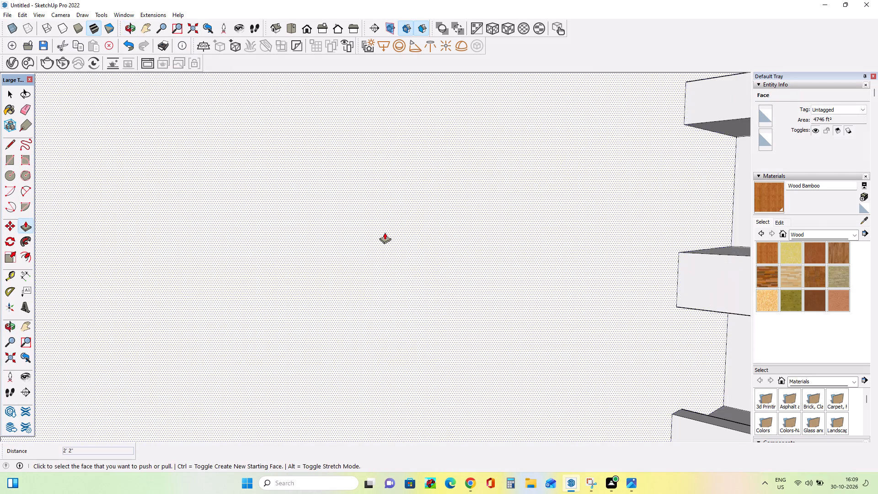
{"action": "scroll", "coordinate": [385, 232], "scroll_direction": "down", "scroll_amount": 19}
{"action": "middle_click_drag", "start_coordinate": [493, 209], "coordinate": [556, 175]}
{"action": "scroll", "coordinate": [522, 197], "scroll_direction": "up", "scroll_amount": 7}
{"action": "scroll", "coordinate": [509, 203], "scroll_direction": "down", "scroll_amount": 1}
{"action": "scroll", "coordinate": [509, 203], "scroll_direction": "up", "scroll_amount": 6}
{"action": "middle_click_drag", "start_coordinate": [506, 214], "coordinate": [569, 209]}
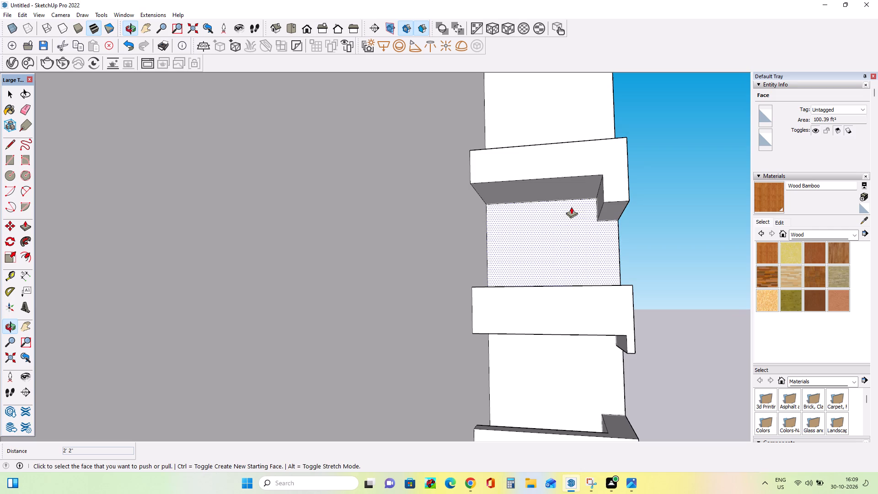
{"action": "left_click_drag", "start_coordinate": [602, 198], "coordinate": [617, 199]}
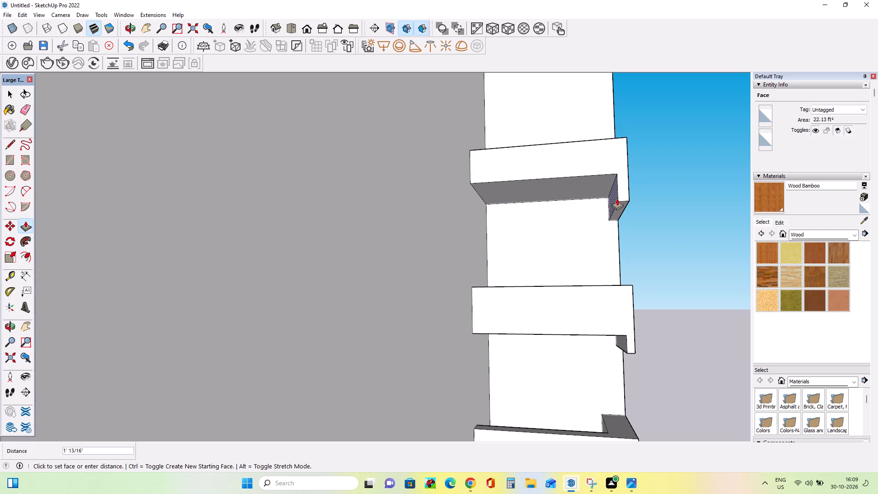
{"action": "left_click_drag", "start_coordinate": [617, 199], "coordinate": [612, 201]}
{"action": "left_click_drag", "start_coordinate": [610, 194], "coordinate": [613, 194]}
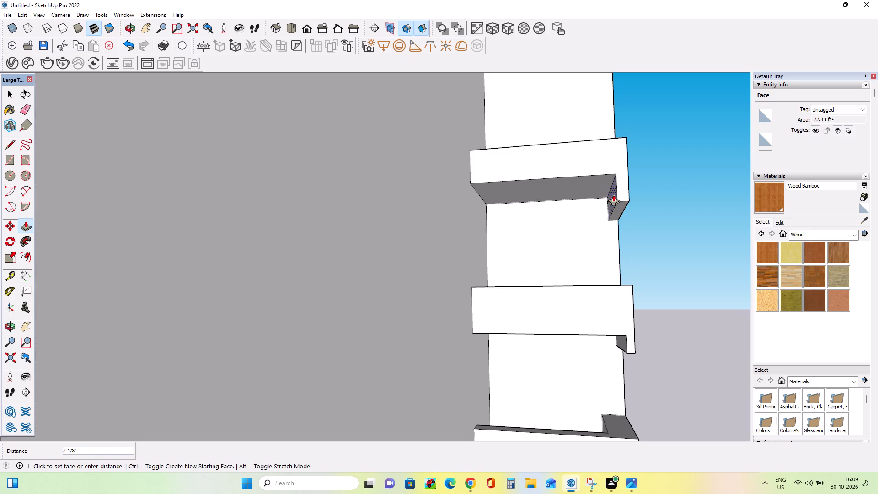
{"action": "left_click_drag", "start_coordinate": [613, 194], "coordinate": [616, 194]}
Pull the upper slab's underside behind the lip down about 8 3/8" to thicken the slab.
{"action": "middle_click_drag", "start_coordinate": [484, 236], "coordinate": [410, 248]}
{"action": "scroll", "coordinate": [410, 248], "scroll_direction": "down", "scroll_amount": 1}
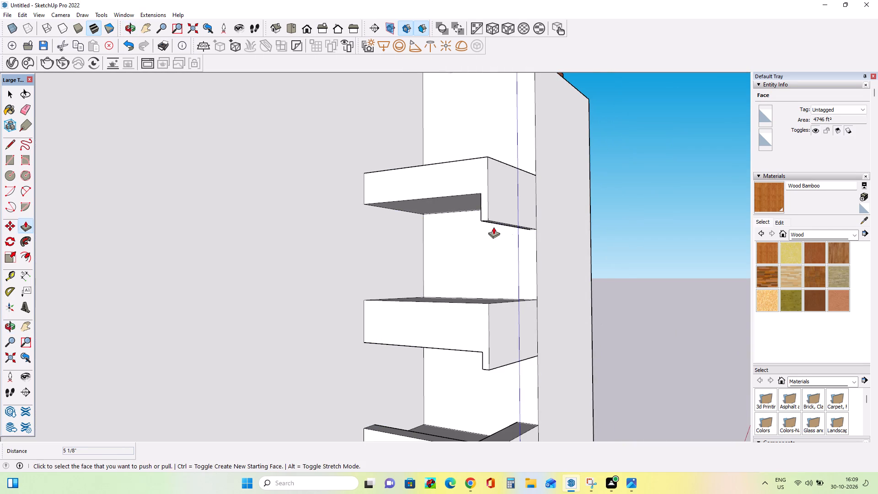
{"action": "middle_click_drag", "start_coordinate": [492, 227], "coordinate": [514, 182]}
{"action": "left_click_drag", "start_coordinate": [483, 156], "coordinate": [483, 159]}
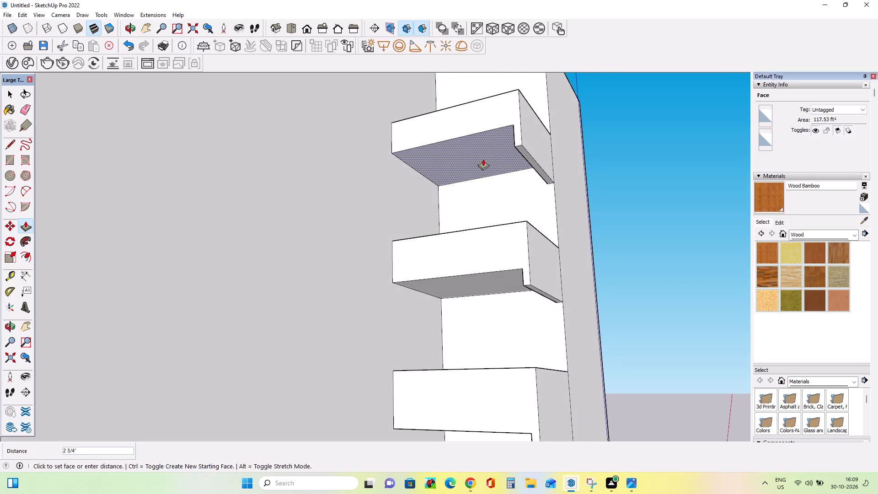
{"action": "left_click_drag", "start_coordinate": [483, 159], "coordinate": [484, 163]}
Examine the two lipped slabs and the balcony against the whole building from several angles.
{"action": "middle_click_drag", "start_coordinate": [494, 216], "coordinate": [413, 230]}
{"action": "scroll", "coordinate": [413, 230], "scroll_direction": "down", "scroll_amount": 10}
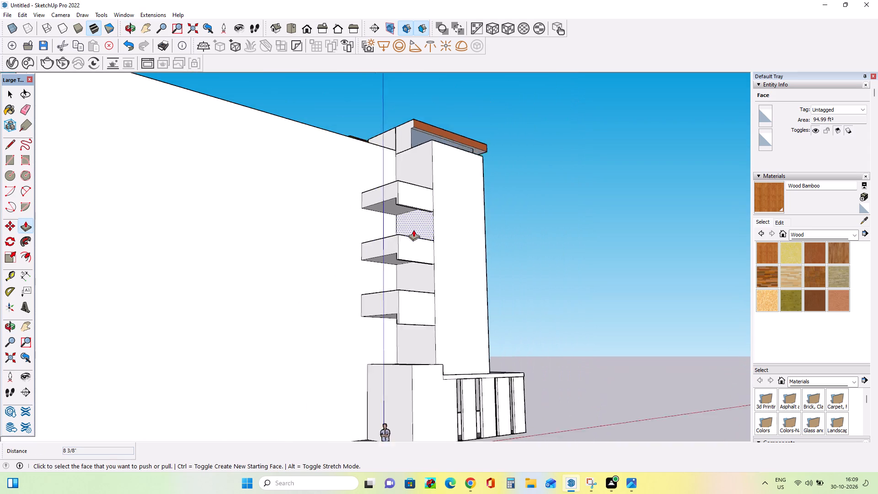
{"action": "scroll", "coordinate": [413, 230], "scroll_direction": "down", "scroll_amount": 1}
{"action": "middle_click_drag", "start_coordinate": [458, 265], "coordinate": [391, 300]}
{"action": "middle_click_drag", "start_coordinate": [469, 227], "coordinate": [469, 245]}
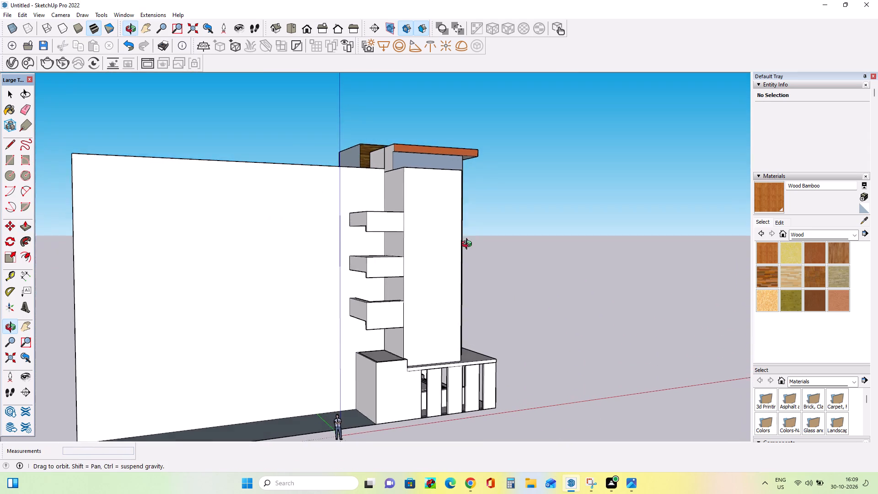
{"action": "middle_click_drag", "start_coordinate": [469, 245], "coordinate": [458, 273]}
{"action": "scroll", "coordinate": [415, 306], "scroll_direction": "down", "scroll_amount": 1}
{"action": "scroll", "coordinate": [370, 321], "scroll_direction": "up", "scroll_amount": 3}
{"action": "middle_click_drag", "start_coordinate": [374, 308], "coordinate": [375, 327]}
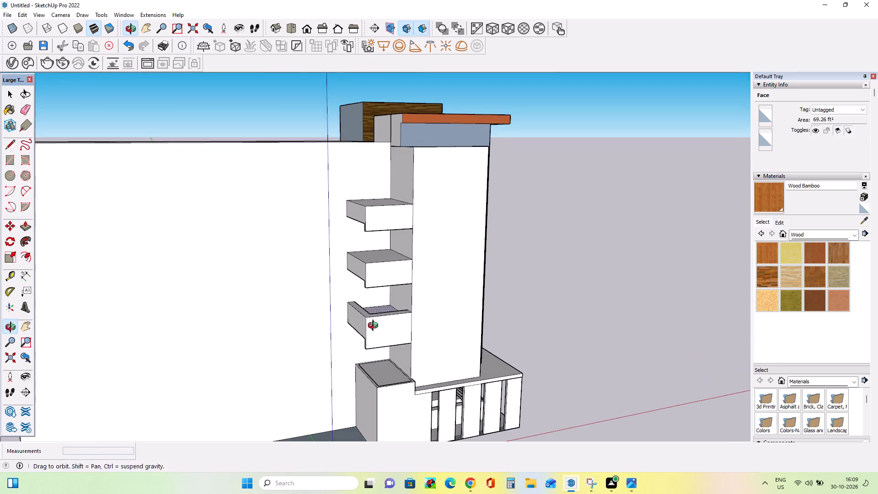
{"action": "middle_click_drag", "start_coordinate": [375, 327], "coordinate": [373, 335]}
{"action": "scroll", "coordinate": [363, 285], "scroll_direction": "up", "scroll_amount": 7}
{"action": "middle_click_drag", "start_coordinate": [408, 268], "coordinate": [388, 291]}
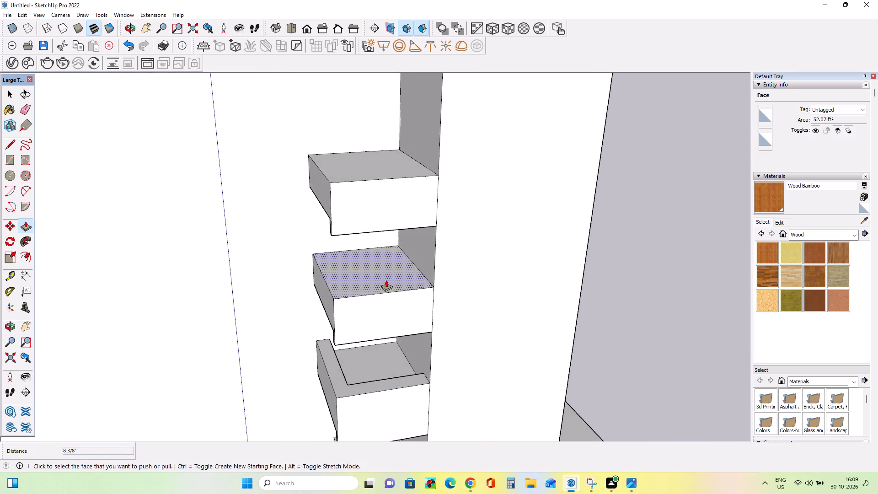
{"action": "middle_click_drag", "start_coordinate": [386, 279], "coordinate": [413, 276]}
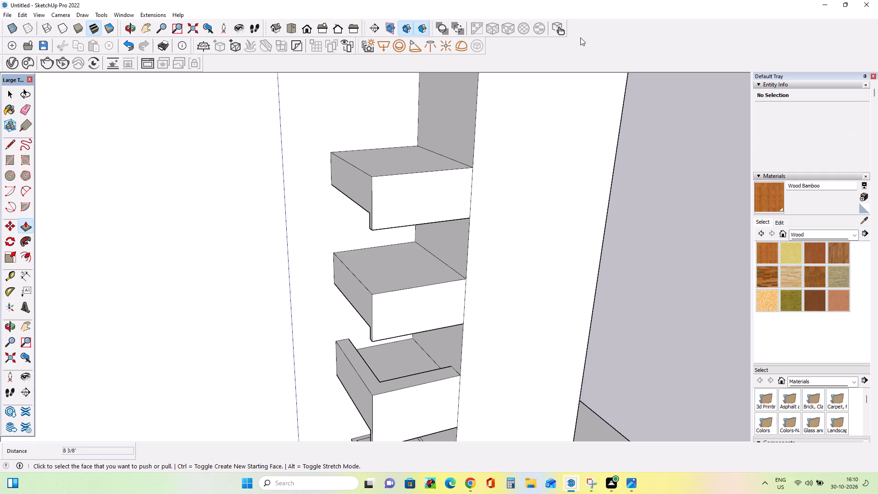
Push the lower slab's top face down about 1' 10 3/16" to make the slab thinner.
{"action": "middle_click_drag", "start_coordinate": [402, 187], "coordinate": [442, 169]}
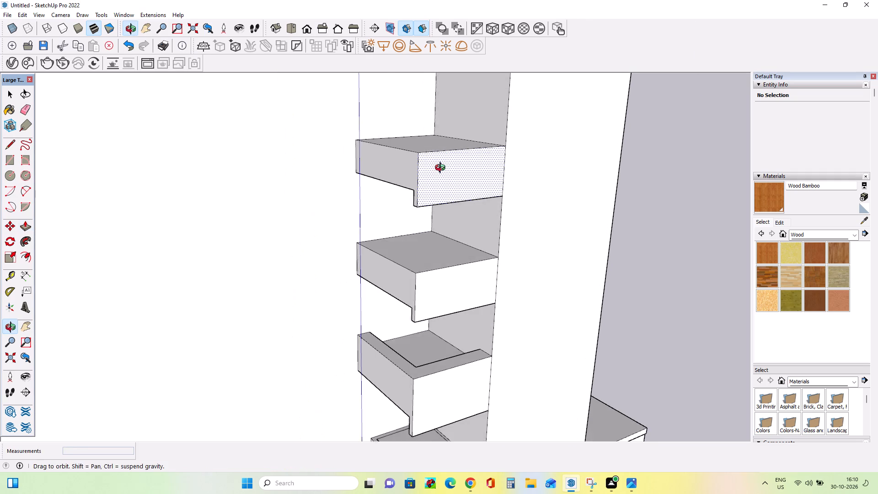
{"action": "middle_click_drag", "start_coordinate": [442, 169], "coordinate": [443, 169]}
{"action": "middle_click_drag", "start_coordinate": [452, 247], "coordinate": [453, 264]}
{"action": "left_click_drag", "start_coordinate": [447, 268], "coordinate": [448, 278]}
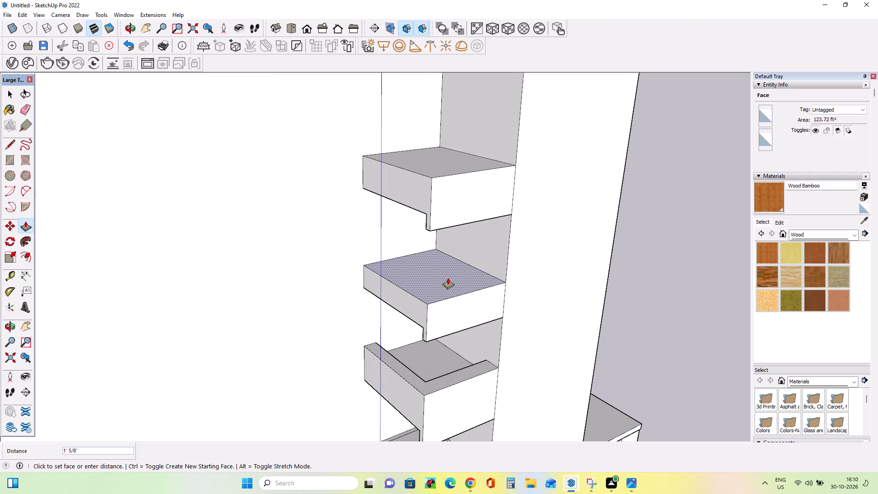
{"action": "left_click_drag", "start_coordinate": [448, 278], "coordinate": [449, 285]}
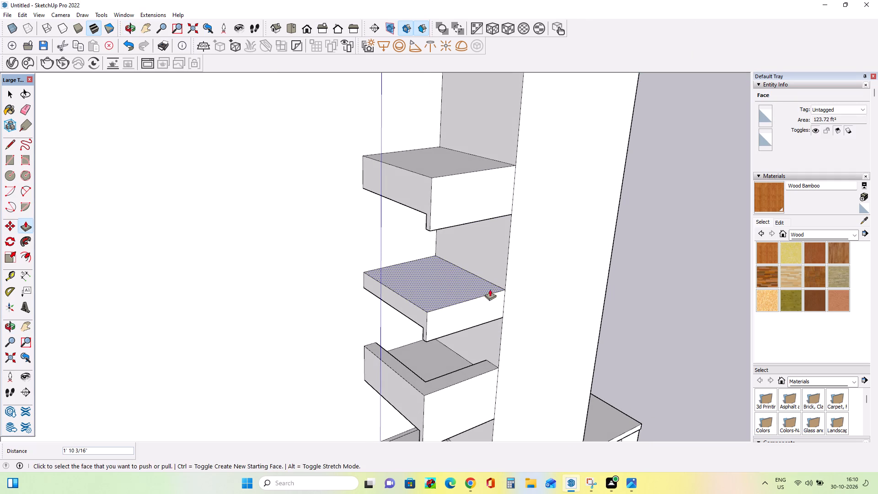
Push the upper slab's top face down about 2' 1 15/16" to make the slab thinner.
{"action": "middle_click_drag", "start_coordinate": [490, 289], "coordinate": [464, 291]}
{"action": "left_click_drag", "start_coordinate": [406, 155], "coordinate": [407, 172]}
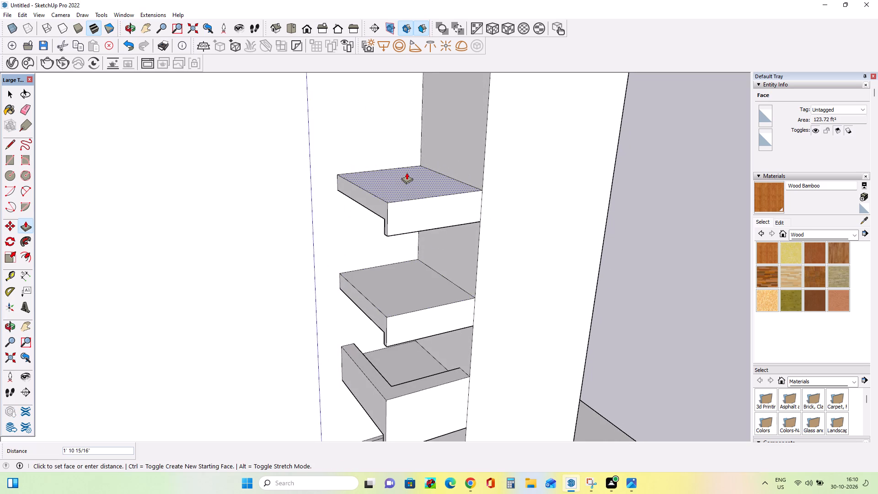
{"action": "left_click_drag", "start_coordinate": [407, 172], "coordinate": [407, 175]}
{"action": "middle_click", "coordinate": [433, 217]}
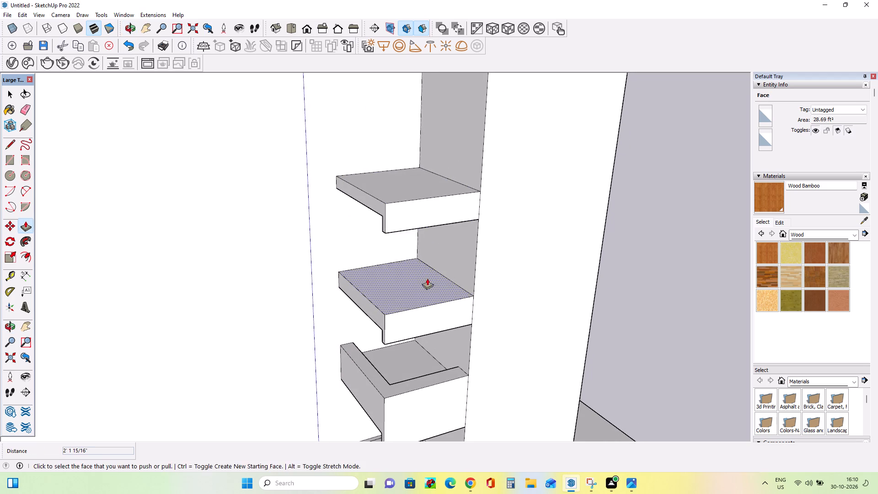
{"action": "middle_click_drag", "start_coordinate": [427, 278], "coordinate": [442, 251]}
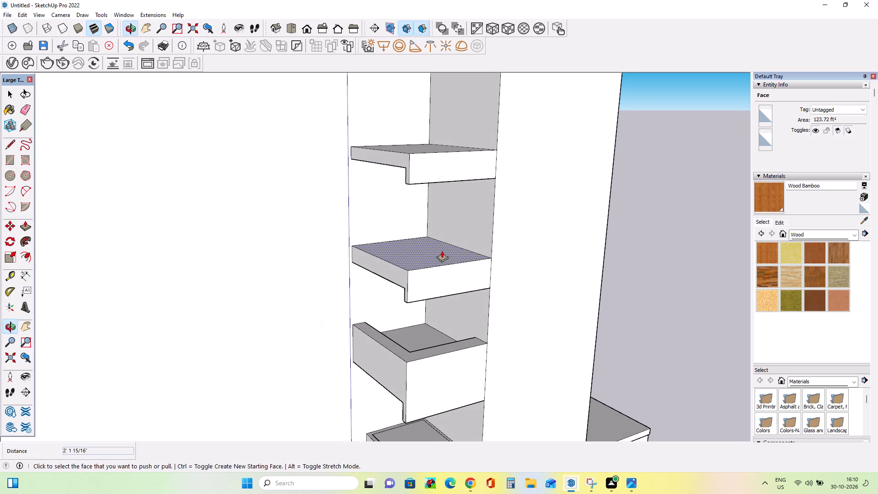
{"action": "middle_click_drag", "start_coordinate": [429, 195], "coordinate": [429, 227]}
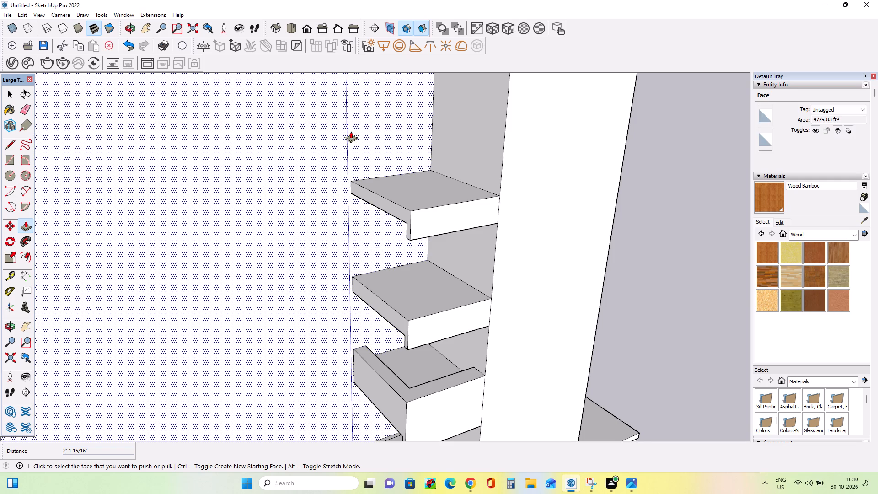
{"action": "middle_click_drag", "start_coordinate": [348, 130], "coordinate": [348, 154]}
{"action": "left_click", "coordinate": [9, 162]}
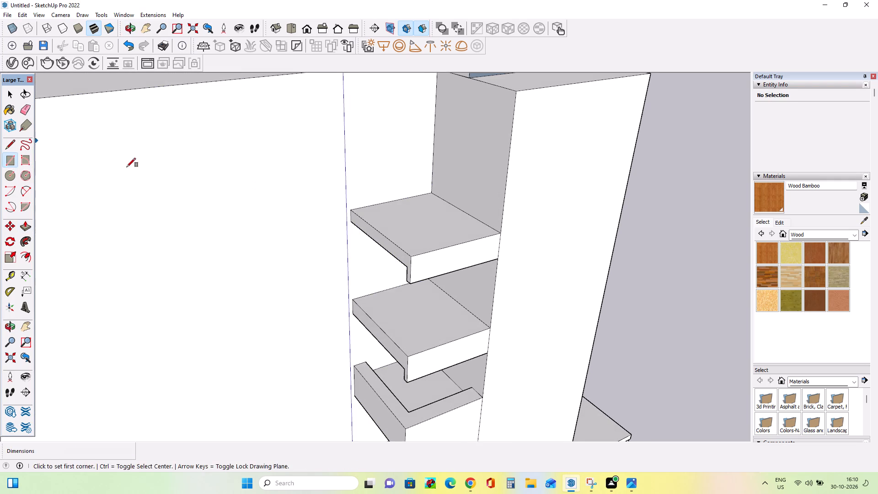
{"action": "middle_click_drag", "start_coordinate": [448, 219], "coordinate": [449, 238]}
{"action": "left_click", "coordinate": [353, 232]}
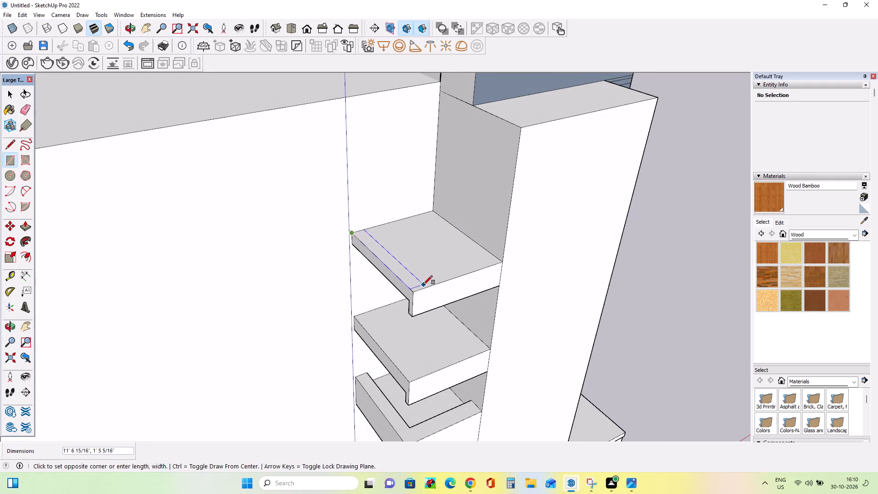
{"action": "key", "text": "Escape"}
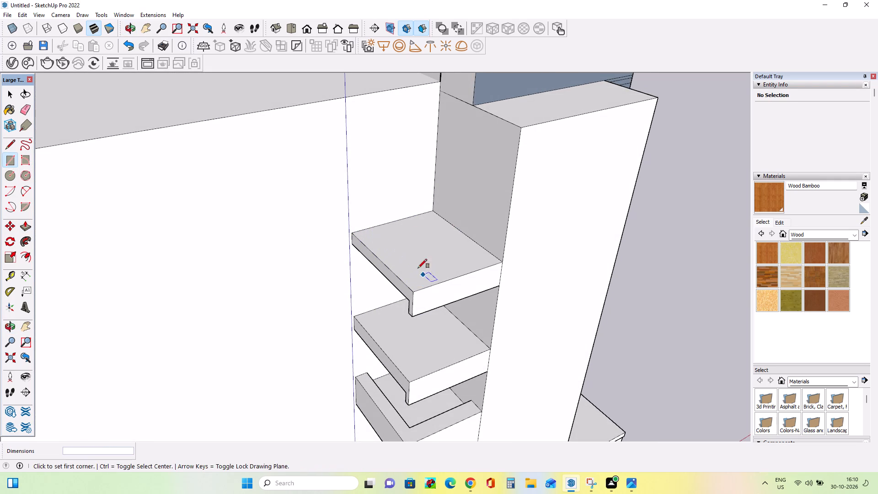
Offset the upper slab's top face edges inward by about 1' 13/16".
{"action": "left_click", "coordinate": [29, 259]}
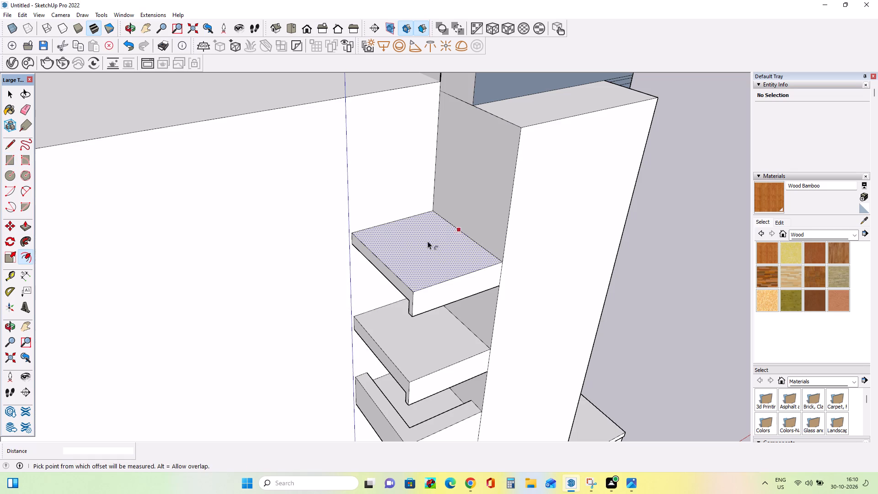
{"action": "left_click_drag", "start_coordinate": [425, 246], "coordinate": [458, 235]}
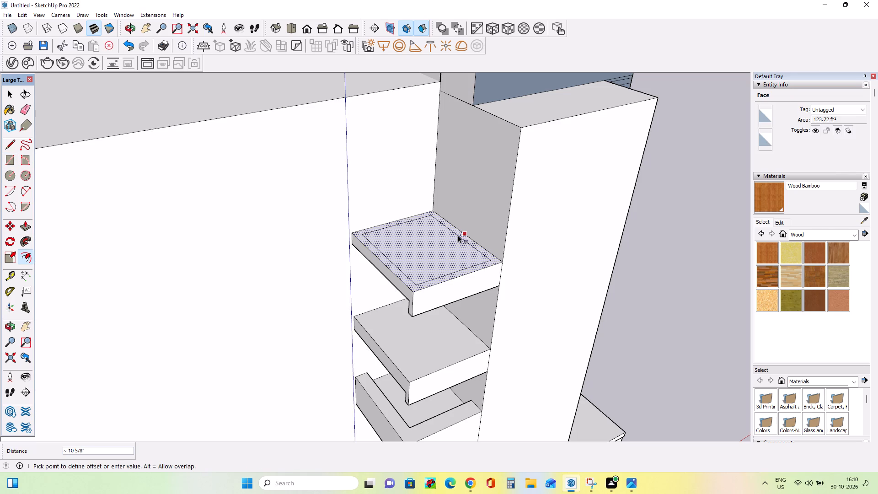
{"action": "left_click_drag", "start_coordinate": [458, 235], "coordinate": [455, 236]}
Join the upper slab's inset outline to the main wall edge with two short lines and erase the inset line along that wall.
{"action": "middle_click_drag", "start_coordinate": [431, 231], "coordinate": [436, 233]}
{"action": "scroll", "coordinate": [377, 229], "scroll_direction": "up", "scroll_amount": 3}
{"action": "middle_click", "coordinate": [377, 228]}
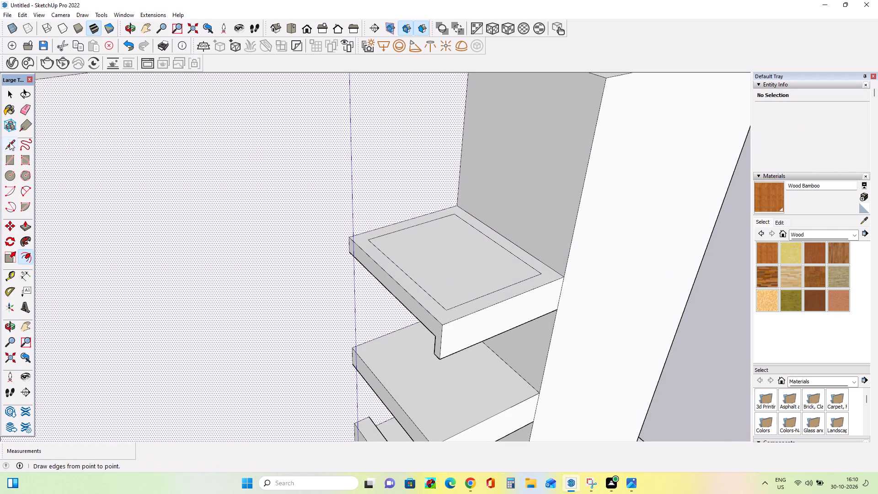
{"action": "left_click", "coordinate": [10, 143]}
{"action": "left_click", "coordinate": [371, 239]}
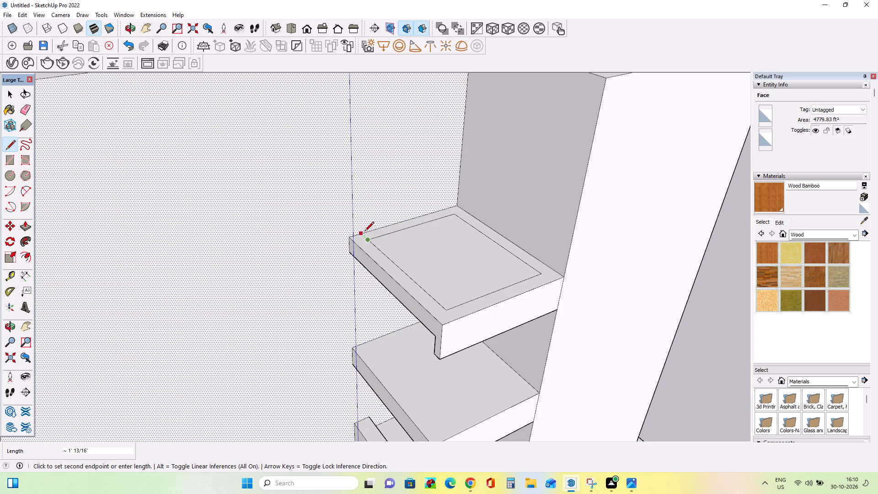
{"action": "left_click", "coordinate": [364, 232]}
{"action": "left_click", "coordinate": [457, 214]}
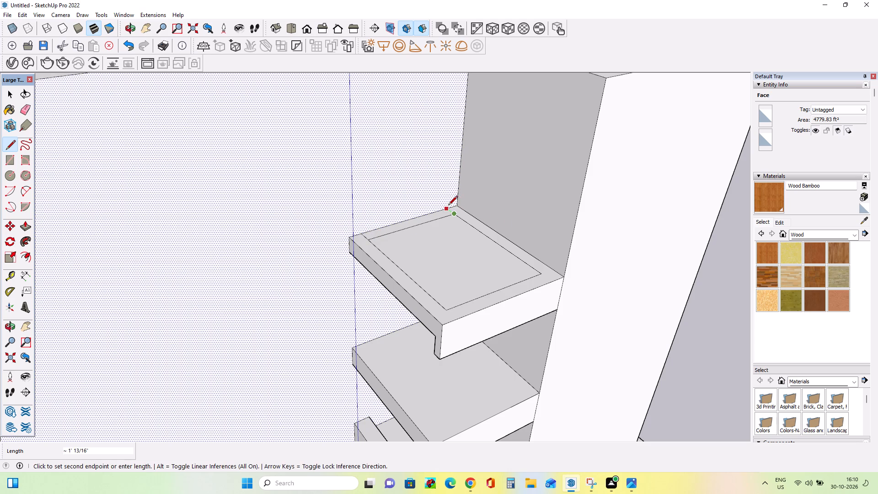
{"action": "left_click", "coordinate": [448, 206]}
{"action": "middle_click", "coordinate": [468, 233]}
{"action": "left_click", "coordinate": [19, 107]}
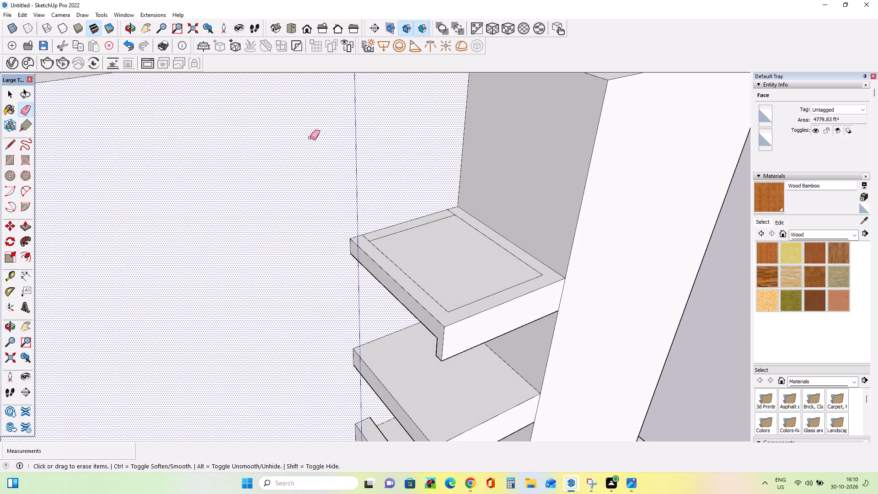
{"action": "left_click_drag", "start_coordinate": [405, 224], "coordinate": [407, 230]}
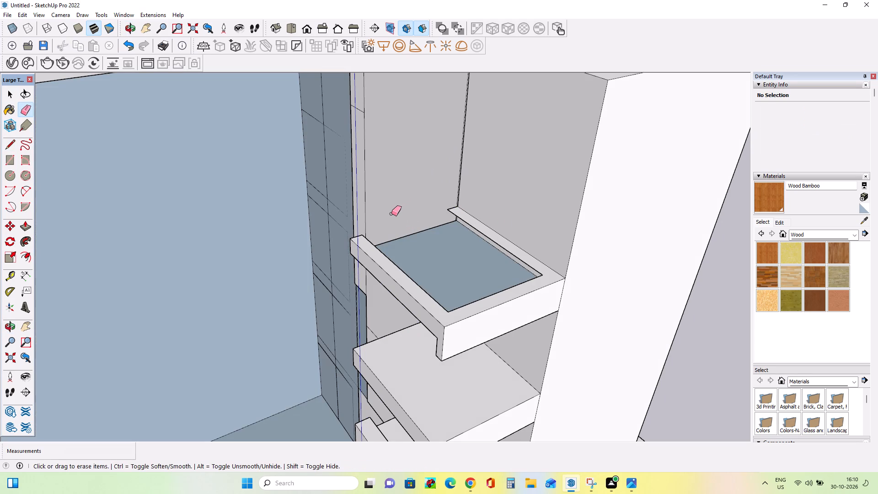
{"action": "key", "text": "ctrl+z"}
{"action": "left_click", "coordinate": [396, 231]}
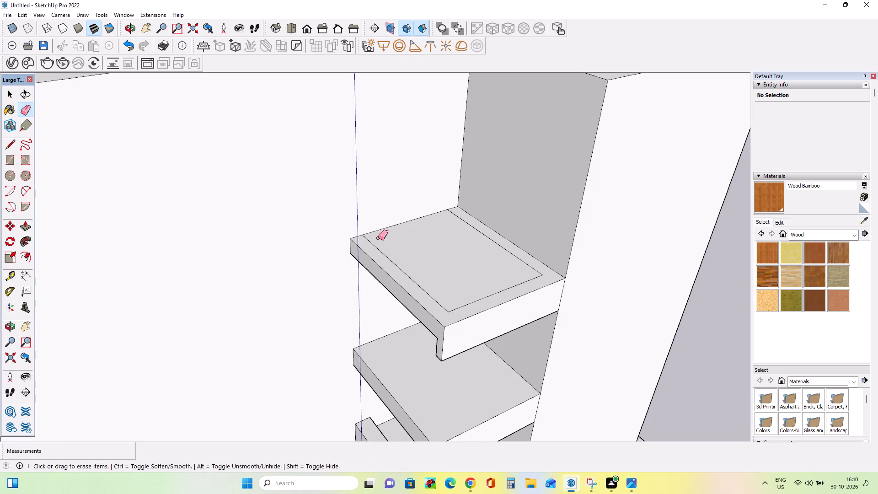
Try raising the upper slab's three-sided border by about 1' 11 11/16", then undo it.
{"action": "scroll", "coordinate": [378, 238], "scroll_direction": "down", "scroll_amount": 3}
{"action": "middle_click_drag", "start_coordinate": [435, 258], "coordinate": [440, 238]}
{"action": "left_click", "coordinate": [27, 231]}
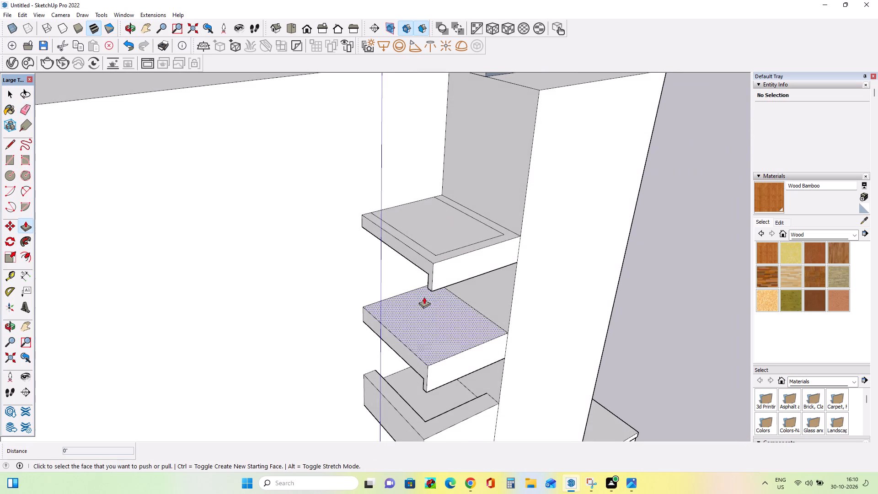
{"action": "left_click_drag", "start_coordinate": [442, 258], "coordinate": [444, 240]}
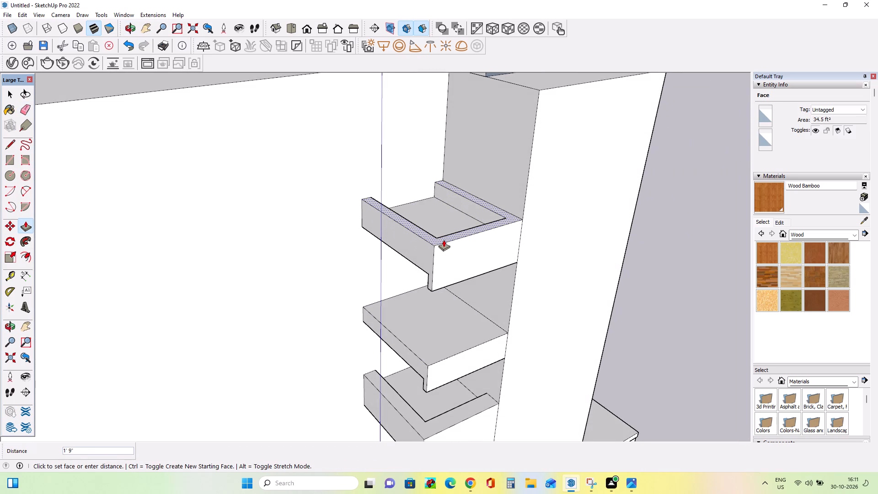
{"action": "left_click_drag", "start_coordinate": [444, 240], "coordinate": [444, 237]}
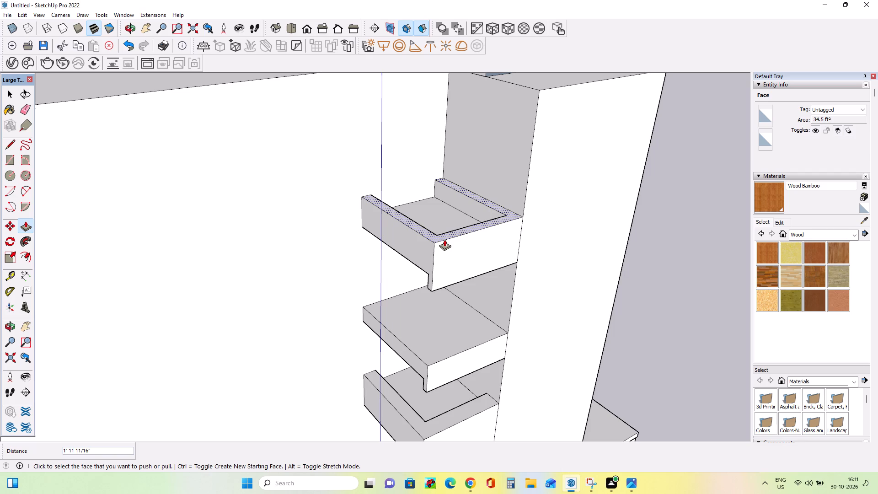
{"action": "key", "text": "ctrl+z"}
Extend the upper slab's front inset line to the side wall and erase the inset line along that wall, leaving an L-shaped border.
{"action": "middle_click_drag", "start_coordinate": [444, 246], "coordinate": [445, 266]}
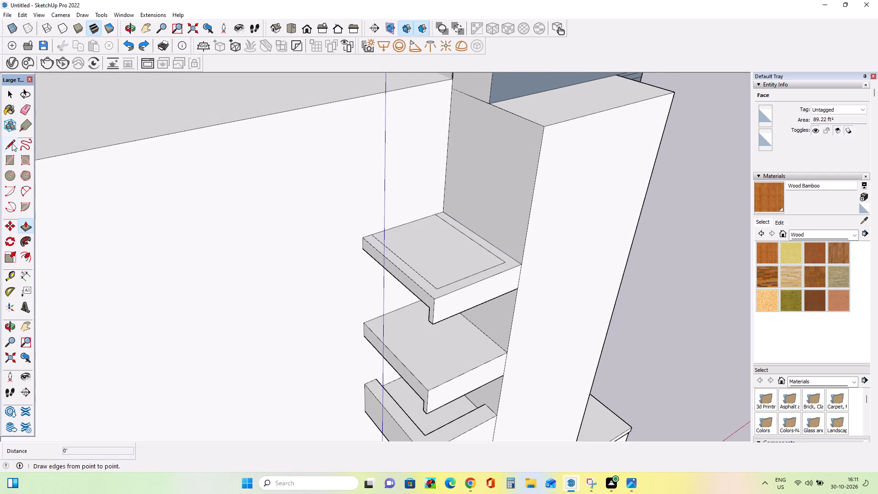
{"action": "left_click", "coordinate": [12, 143]}
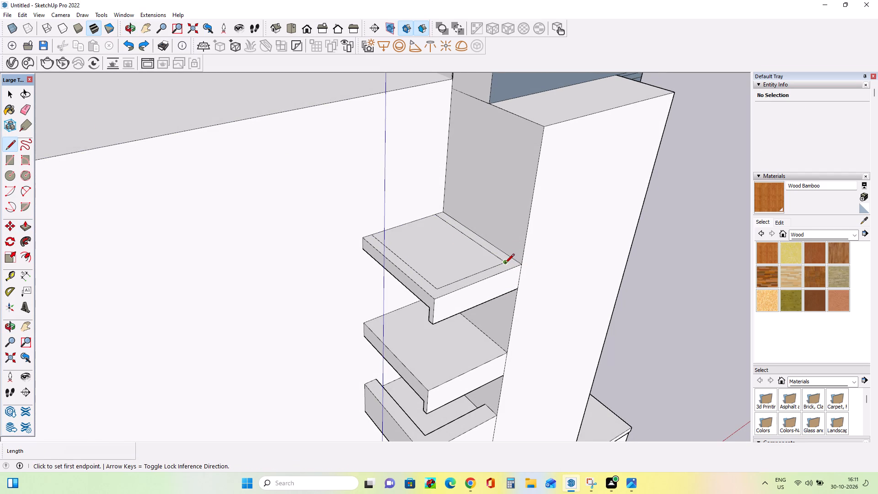
{"action": "left_click", "coordinate": [505, 264]}
{"action": "scroll", "coordinate": [516, 258], "scroll_direction": "up", "scroll_amount": 4}
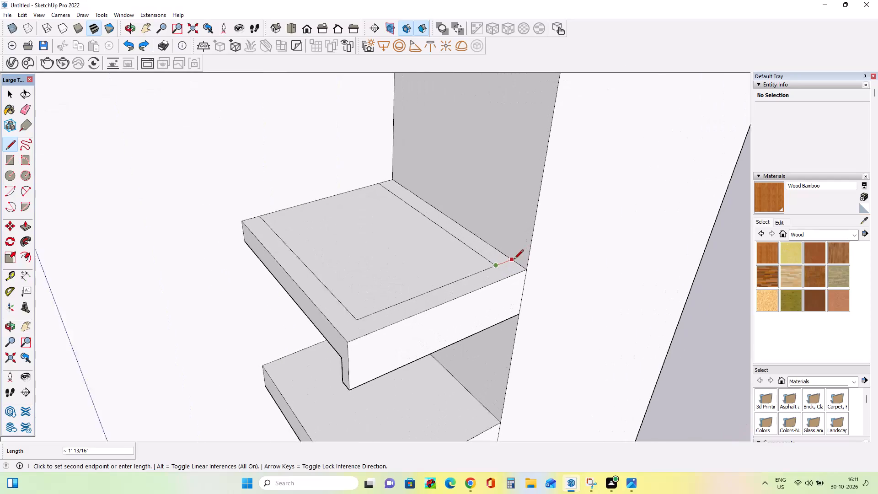
{"action": "scroll", "coordinate": [514, 260], "scroll_direction": "up", "scroll_amount": 2}
{"action": "left_click", "coordinate": [514, 260]}
{"action": "middle_click", "coordinate": [528, 278]}
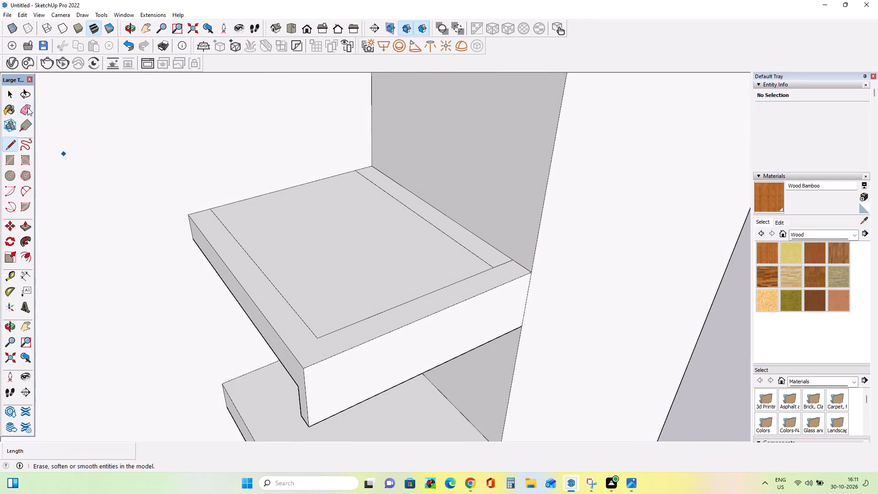
{"action": "left_click", "coordinate": [27, 107]}
{"action": "left_click_drag", "start_coordinate": [441, 227], "coordinate": [440, 232]}
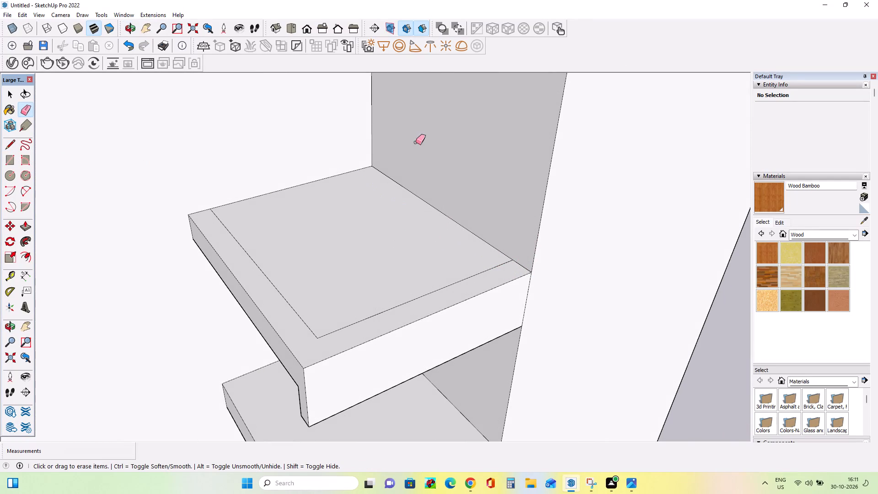
{"action": "middle_click", "coordinate": [298, 105]}
Pull the upper slab's L-shaped outer border up about 8 1/2" to form a parapet.
{"action": "left_click", "coordinate": [23, 227]}
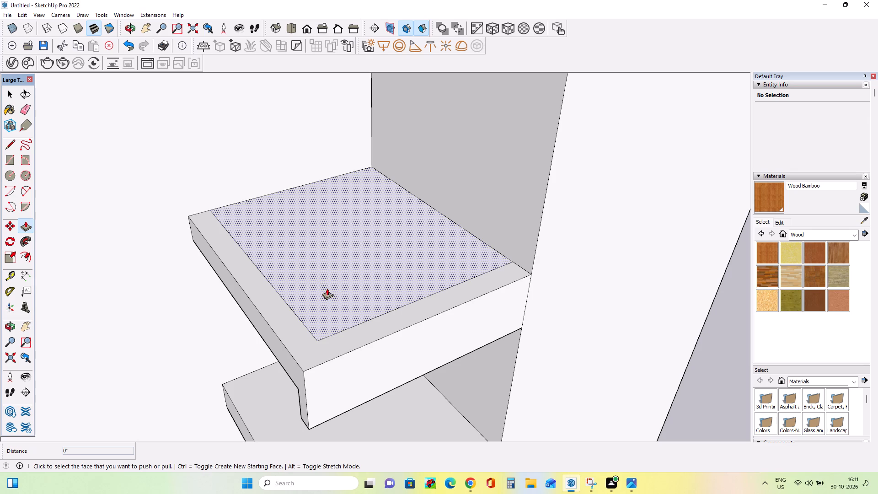
{"action": "left_click", "coordinate": [299, 316]}
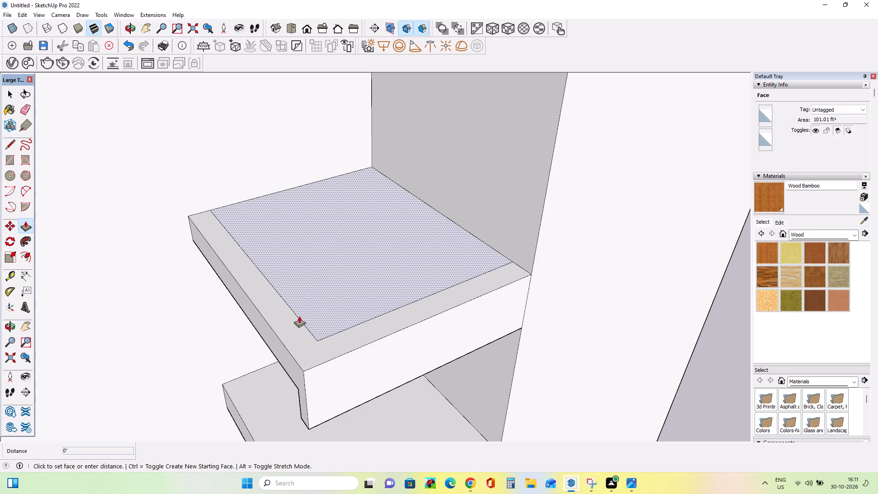
{"action": "key", "text": "Escape"}
{"action": "left_click_drag", "start_coordinate": [296, 326], "coordinate": [314, 272]}
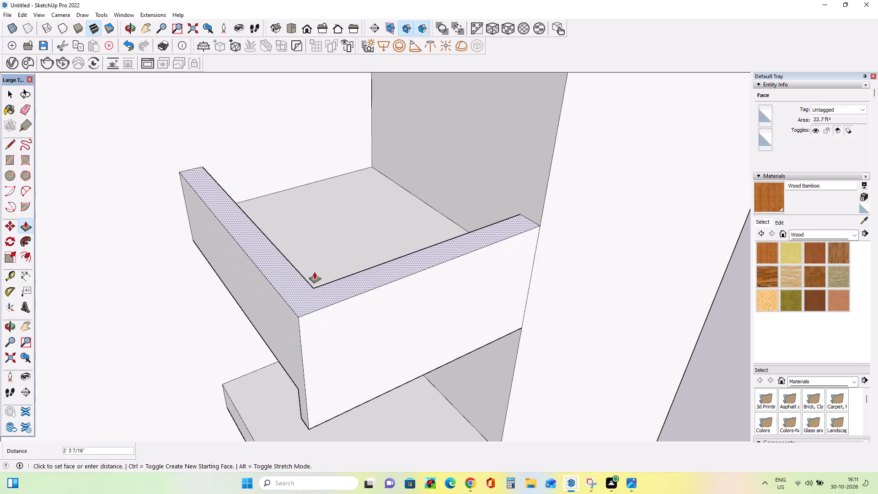
{"action": "left_click_drag", "start_coordinate": [314, 272], "coordinate": [311, 309]}
Raise the upper balcony's L-shaped parapet by about another 8 1/16".
{"action": "middle_click_drag", "start_coordinate": [353, 353], "coordinate": [374, 297]}
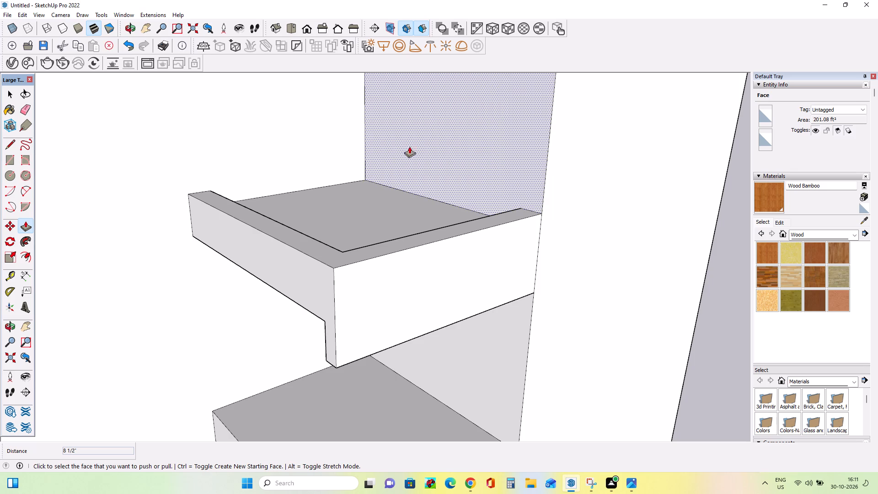
{"action": "middle_click_drag", "start_coordinate": [403, 254], "coordinate": [405, 263]}
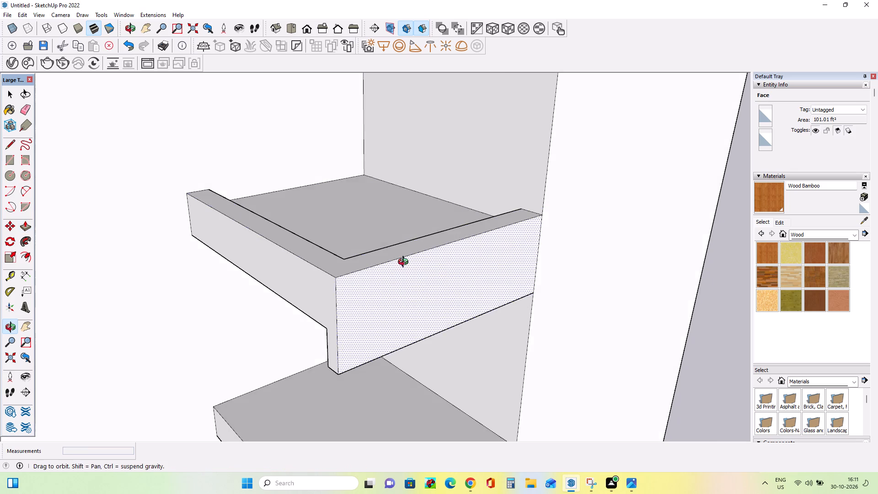
{"action": "middle_click_drag", "start_coordinate": [405, 263], "coordinate": [382, 241]}
{"action": "scroll", "coordinate": [378, 235], "scroll_direction": "down", "scroll_amount": 1}
{"action": "scroll", "coordinate": [337, 209], "scroll_direction": "down", "scroll_amount": 3}
{"action": "middle_click_drag", "start_coordinate": [333, 241], "coordinate": [335, 262]}
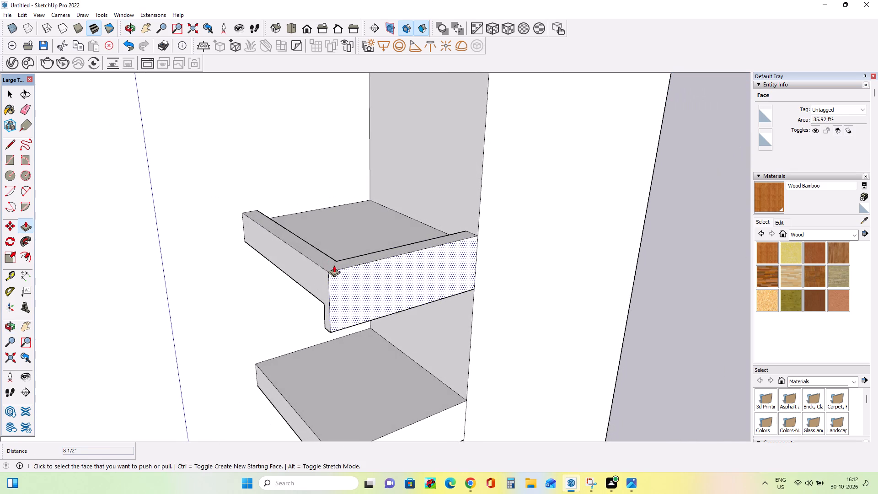
{"action": "left_click_drag", "start_coordinate": [334, 265], "coordinate": [335, 253]}
Offset the lower slab's top face edges inward by about 9 1/16".
{"action": "scroll", "coordinate": [351, 269], "scroll_direction": "down", "scroll_amount": 8}
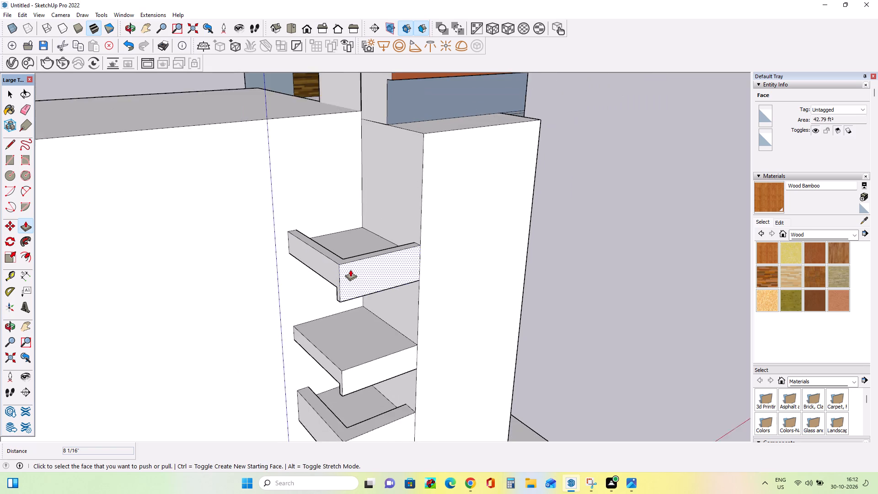
{"action": "middle_click_drag", "start_coordinate": [371, 339], "coordinate": [355, 311]}
{"action": "scroll", "coordinate": [311, 315], "scroll_direction": "up", "scroll_amount": 5}
{"action": "middle_click_drag", "start_coordinate": [312, 315], "coordinate": [318, 309]}
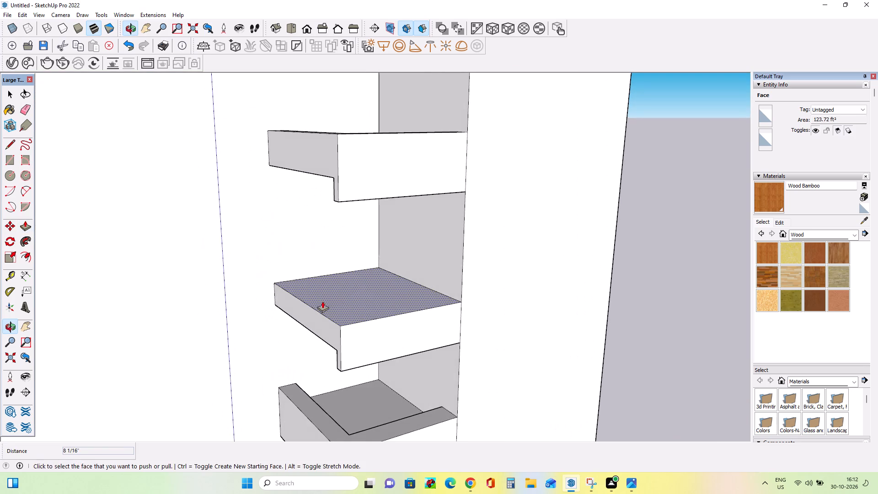
{"action": "middle_click_drag", "start_coordinate": [362, 289], "coordinate": [364, 295]}
{"action": "scroll", "coordinate": [331, 310], "scroll_direction": "up", "scroll_amount": 2}
{"action": "middle_click", "coordinate": [331, 310]}
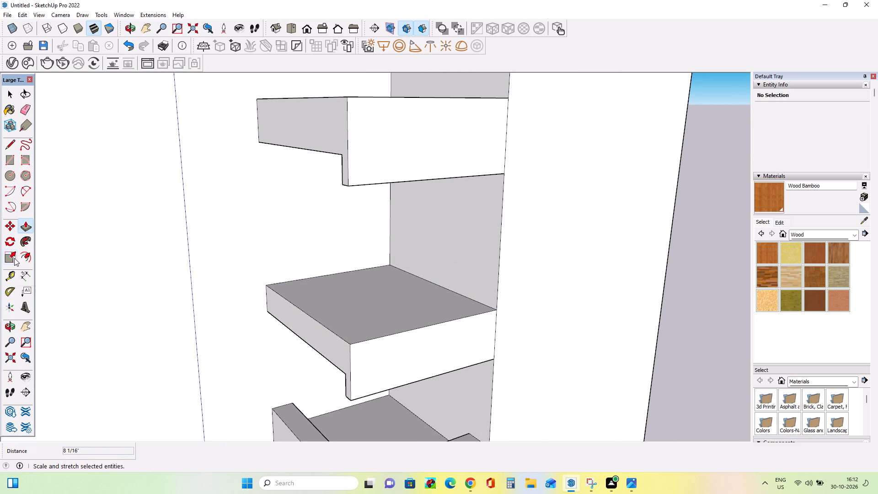
{"action": "left_click", "coordinate": [30, 260]}
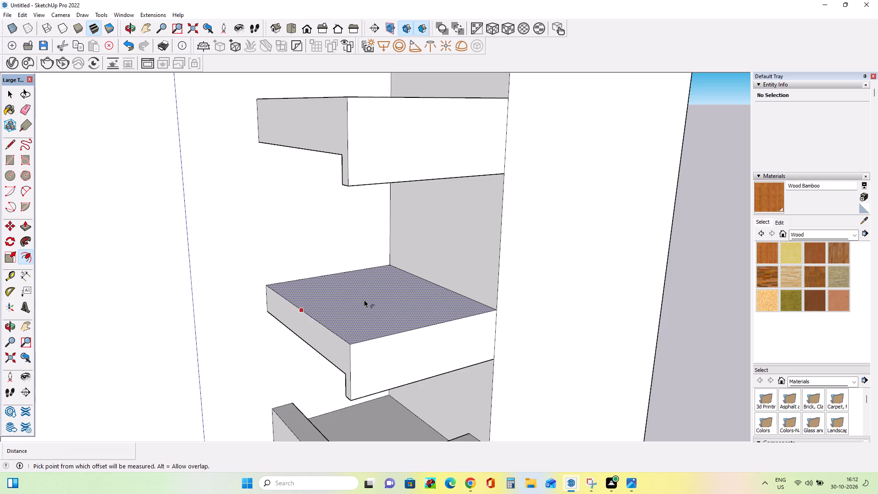
{"action": "left_click_drag", "start_coordinate": [364, 300], "coordinate": [345, 323]}
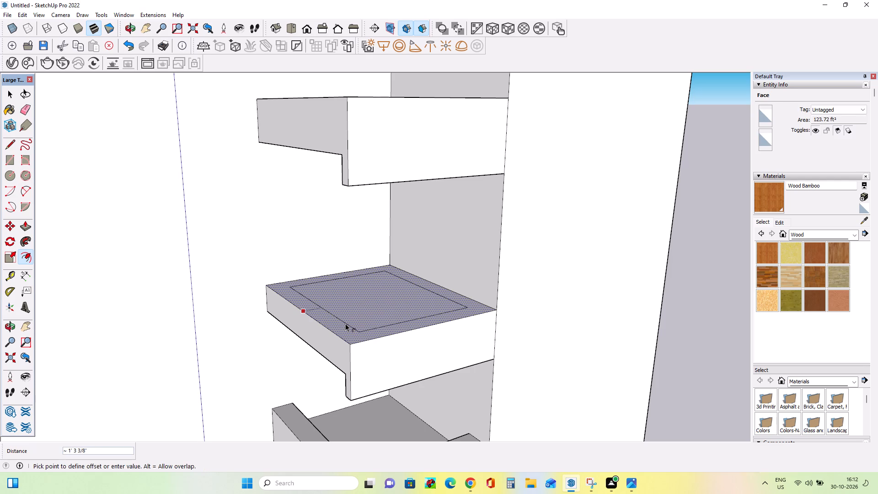
{"action": "left_click_drag", "start_coordinate": [345, 323], "coordinate": [340, 326]}
Draw two short lines joining the lower slab's inset outline corners to the main wall edge.
{"action": "middle_click_drag", "start_coordinate": [396, 325], "coordinate": [406, 388]}
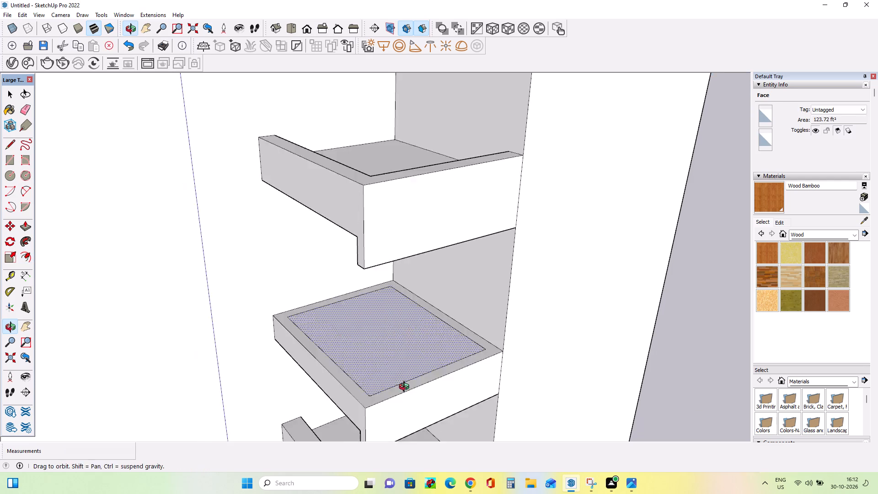
{"action": "middle_click_drag", "start_coordinate": [406, 388], "coordinate": [406, 392]}
{"action": "scroll", "coordinate": [334, 296], "scroll_direction": "down", "scroll_amount": 3}
{"action": "scroll", "coordinate": [375, 403], "scroll_direction": "up", "scroll_amount": 3}
{"action": "middle_click_drag", "start_coordinate": [368, 400], "coordinate": [358, 394]}
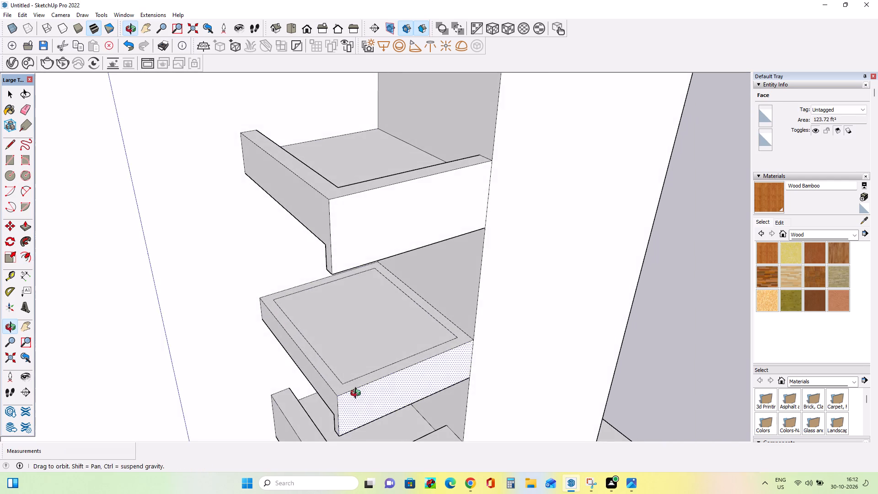
{"action": "middle_click_drag", "start_coordinate": [358, 394], "coordinate": [357, 390]}
{"action": "left_click", "coordinate": [12, 142]}
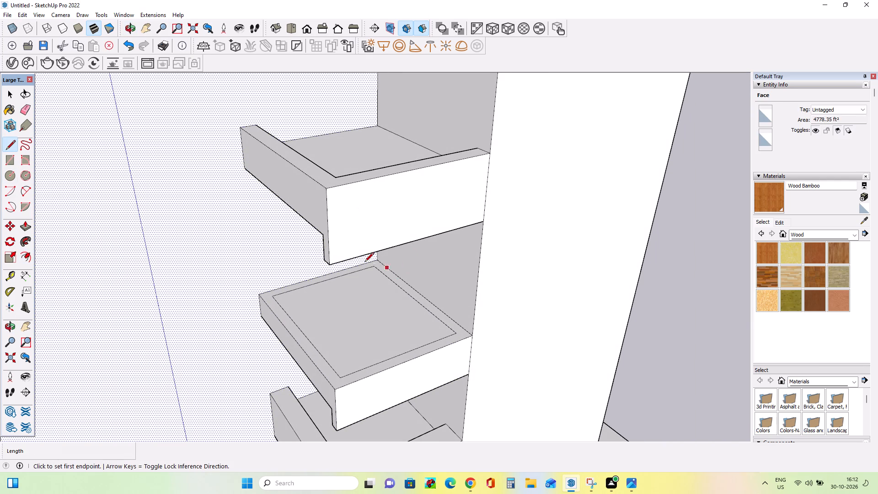
{"action": "scroll", "coordinate": [237, 309], "scroll_direction": "up", "scroll_amount": 7}
{"action": "left_click", "coordinate": [290, 296]}
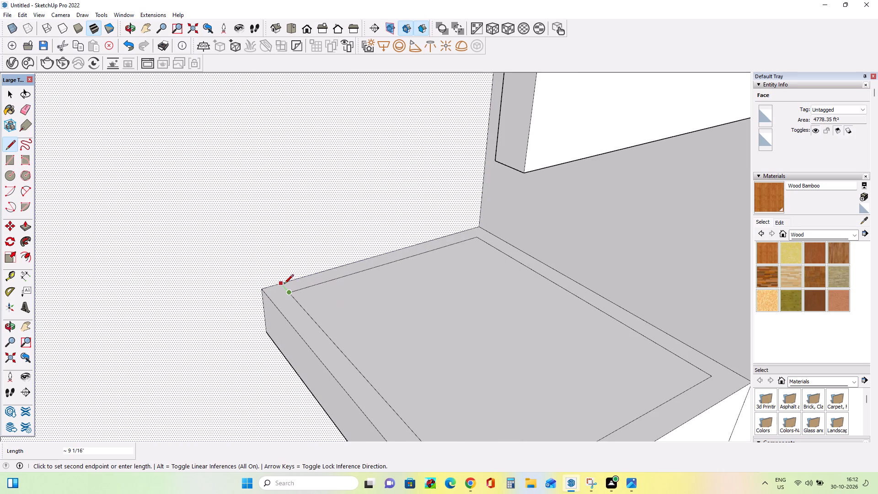
{"action": "left_click", "coordinate": [284, 284]}
{"action": "left_click", "coordinate": [478, 237]}
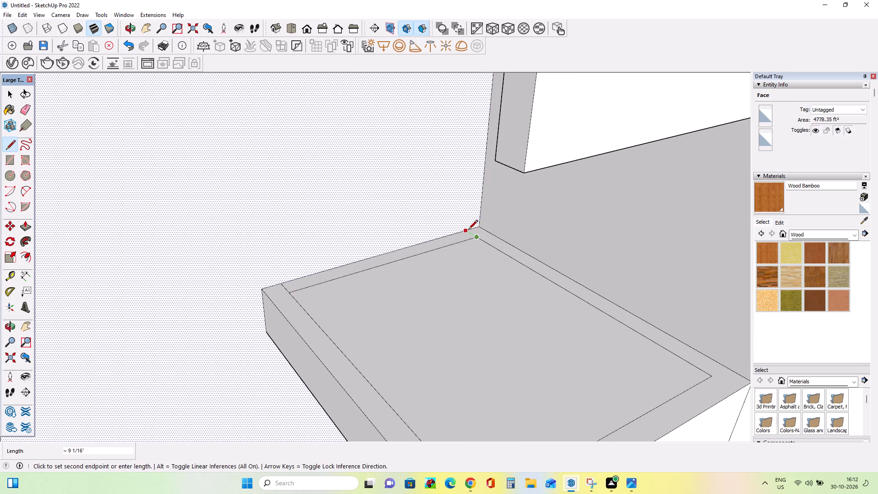
{"action": "left_click", "coordinate": [468, 230]}
Draw a short line joining the lower slab's remaining inset outline corner to the tower wall edge.
{"action": "scroll", "coordinate": [404, 226], "scroll_direction": "down", "scroll_amount": 6}
{"action": "scroll", "coordinate": [440, 354], "scroll_direction": "up", "scroll_amount": 3}
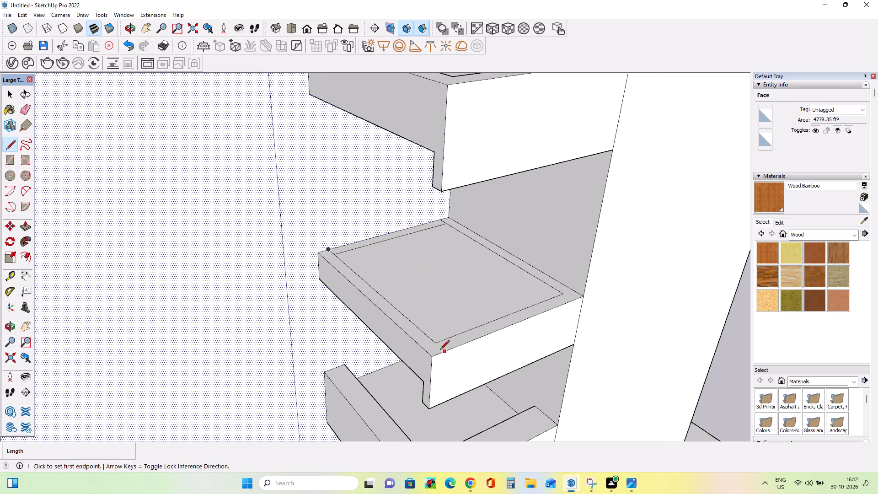
{"action": "scroll", "coordinate": [439, 348], "scroll_direction": "up", "scroll_amount": 3}
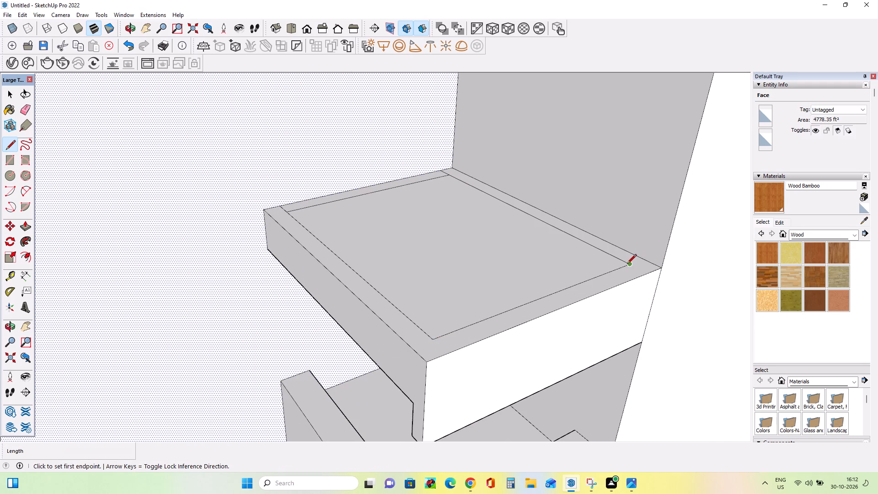
{"action": "scroll", "coordinate": [627, 263], "scroll_direction": "up", "scroll_amount": 4}
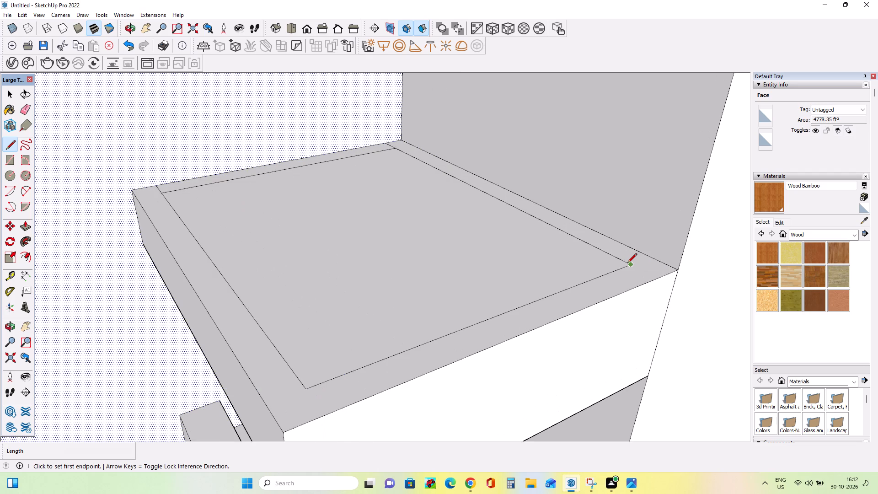
{"action": "left_click", "coordinate": [630, 264]}
{"action": "left_click", "coordinate": [654, 253]}
{"action": "scroll", "coordinate": [569, 246], "scroll_direction": "down", "scroll_amount": 2}
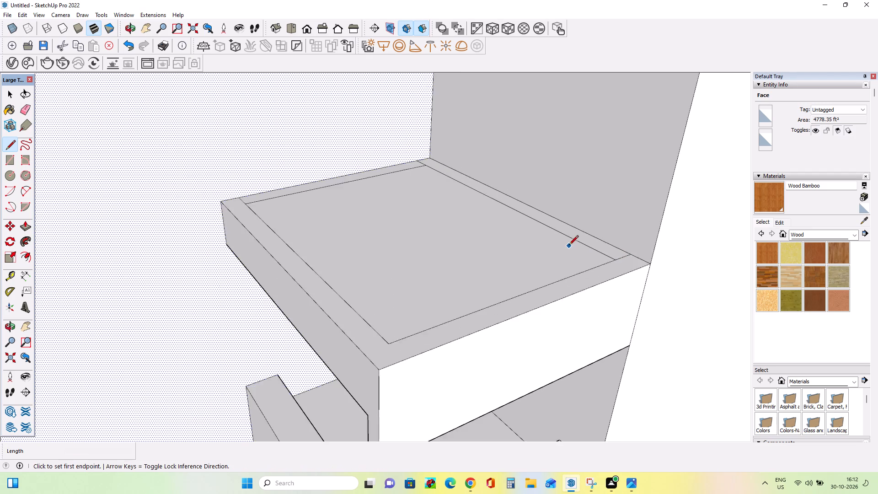
{"action": "scroll", "coordinate": [569, 246], "scroll_direction": "down", "scroll_amount": 8}
{"action": "middle_click_drag", "start_coordinate": [568, 254], "coordinate": [577, 272]}
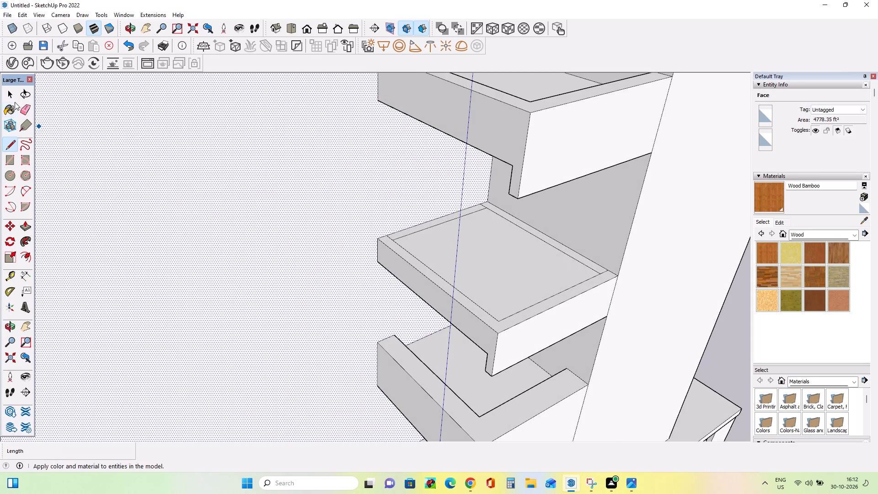
Erase the inset lines running along the main wall and the tower wall, leaving an L-shaped border on the lower slab.
{"action": "left_click", "coordinate": [25, 102]}
{"action": "left_click_drag", "start_coordinate": [424, 226], "coordinate": [428, 236]}
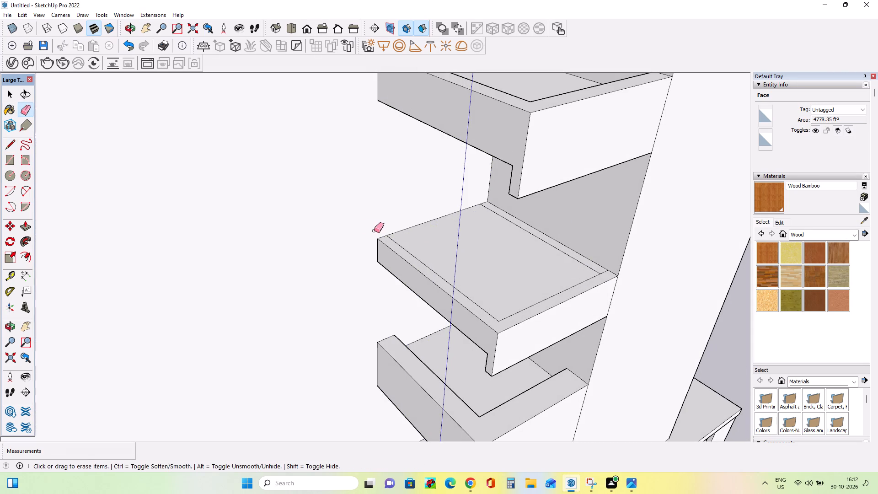
{"action": "scroll", "coordinate": [363, 228], "scroll_direction": "down", "scroll_amount": 6}
{"action": "middle_click_drag", "start_coordinate": [448, 295], "coordinate": [448, 306]}
{"action": "scroll", "coordinate": [490, 258], "scroll_direction": "up", "scroll_amount": 4}
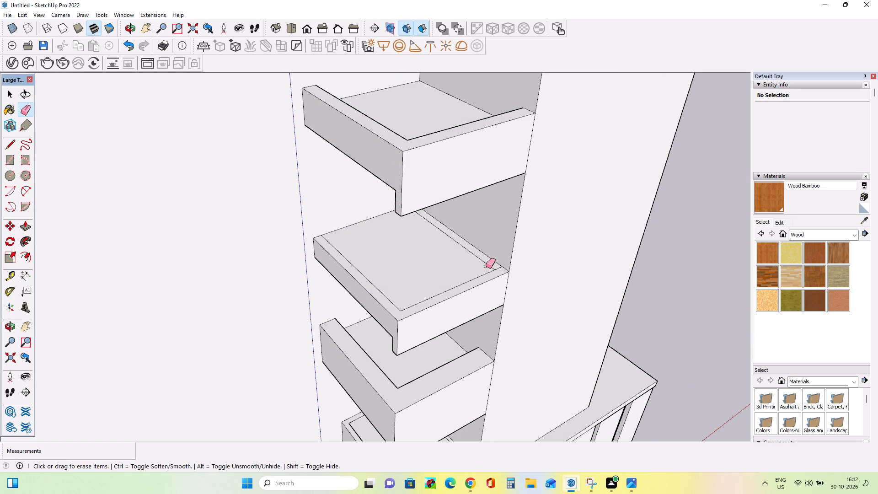
{"action": "left_click", "coordinate": [487, 266]}
Pull the lower slab's L-shaped border up about 1' 9 1/2" to form a parapet.
{"action": "middle_click", "coordinate": [279, 300]}
{"action": "left_click", "coordinate": [30, 229]}
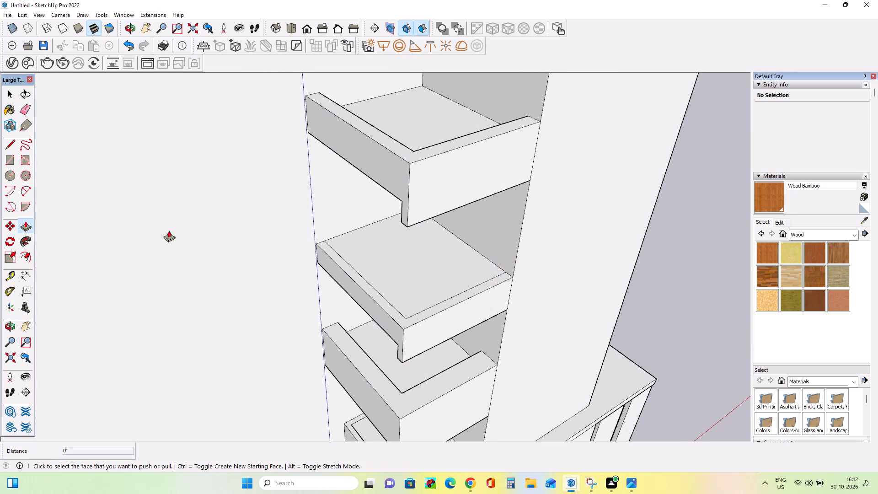
{"action": "left_click_drag", "start_coordinate": [405, 325], "coordinate": [408, 303]}
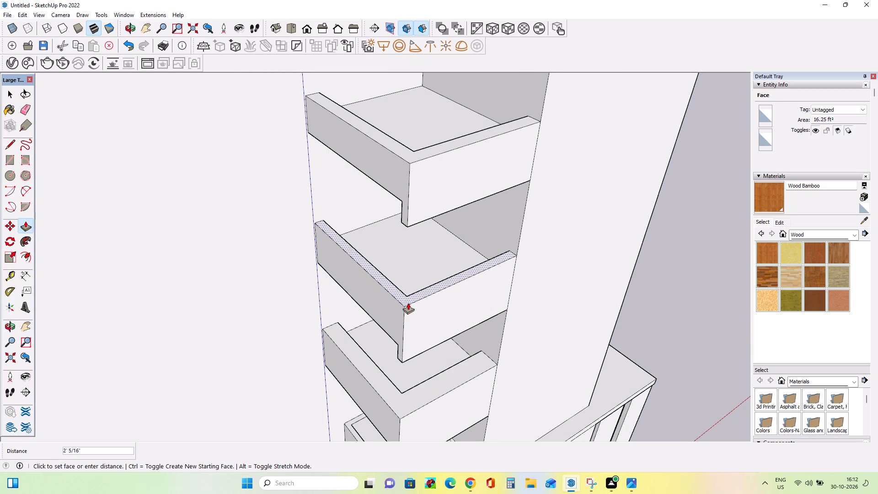
{"action": "left_click_drag", "start_coordinate": [408, 303], "coordinate": [409, 306]}
Thin the lowest side balcony's parapet by pushing the inner face of the leg starting at the main wall outward about 9 5/16".
{"action": "middle_click_drag", "start_coordinate": [432, 302], "coordinate": [388, 248]}
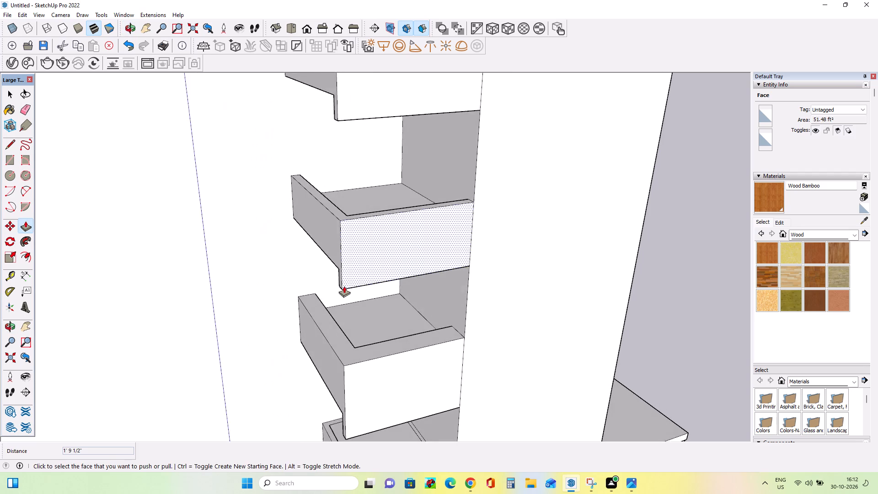
{"action": "scroll", "coordinate": [343, 286], "scroll_direction": "down", "scroll_amount": 6}
{"action": "middle_click_drag", "start_coordinate": [352, 292], "coordinate": [357, 295]}
{"action": "scroll", "coordinate": [359, 324], "scroll_direction": "up", "scroll_amount": 2}
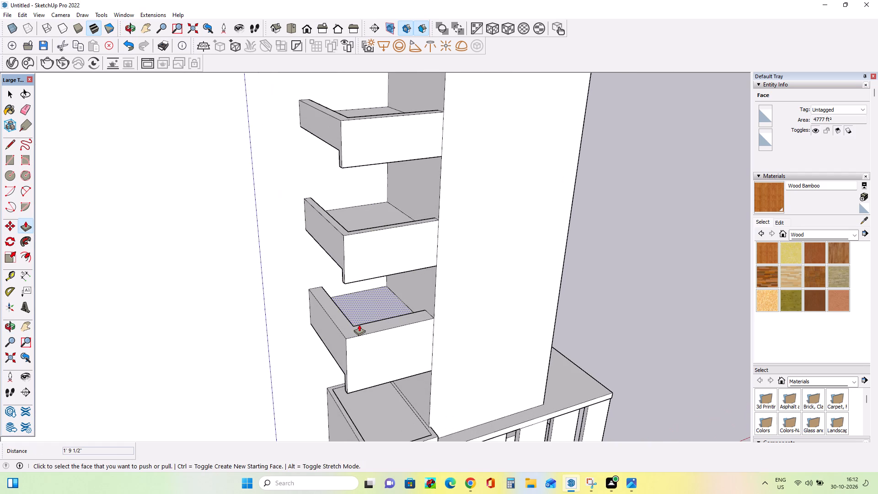
{"action": "middle_click_drag", "start_coordinate": [359, 322], "coordinate": [361, 317]}
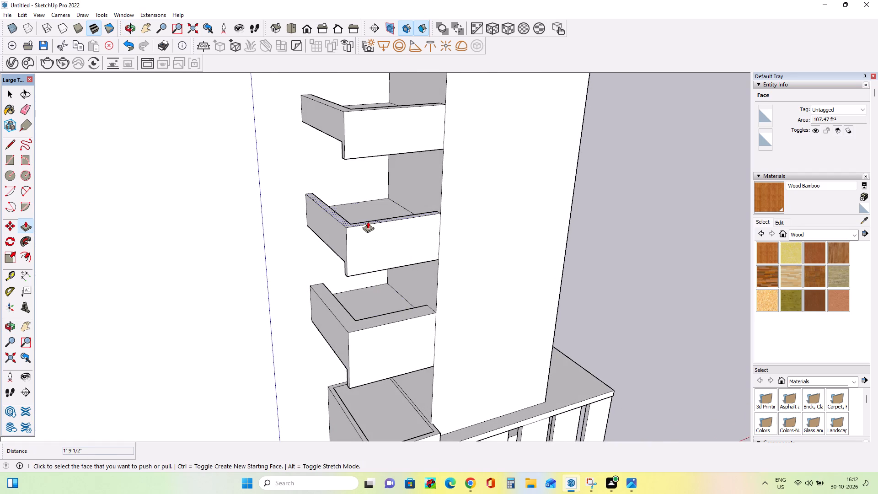
{"action": "middle_click_drag", "start_coordinate": [370, 241], "coordinate": [378, 253]}
{"action": "scroll", "coordinate": [370, 345], "scroll_direction": "up", "scroll_amount": 3}
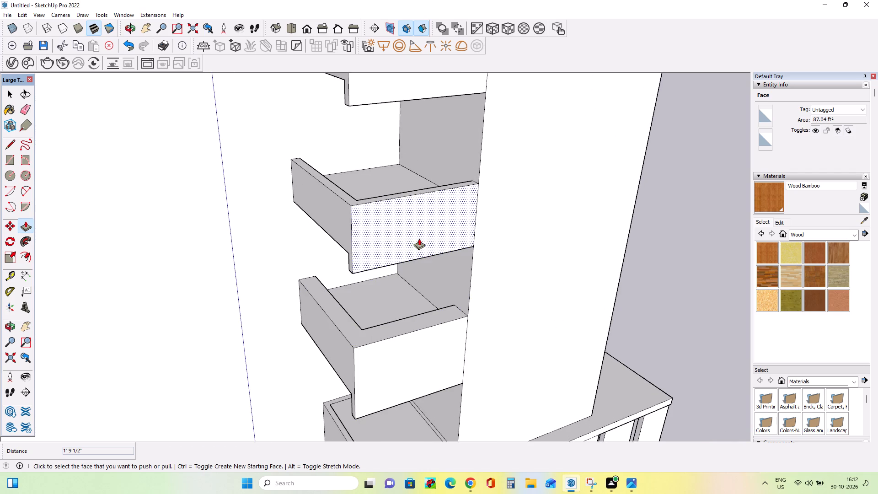
{"action": "middle_click_drag", "start_coordinate": [419, 239], "coordinate": [421, 243]}
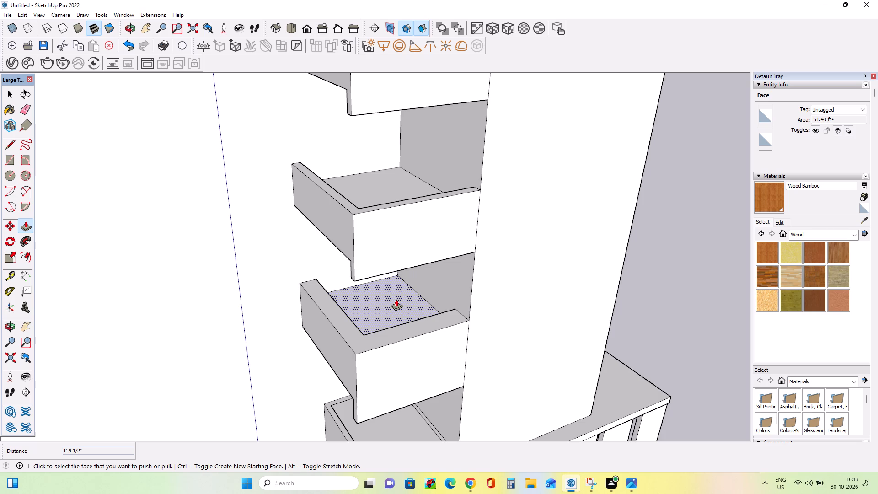
{"action": "scroll", "coordinate": [367, 333], "scroll_direction": "up", "scroll_amount": 3}
{"action": "middle_click_drag", "start_coordinate": [377, 329], "coordinate": [343, 311]}
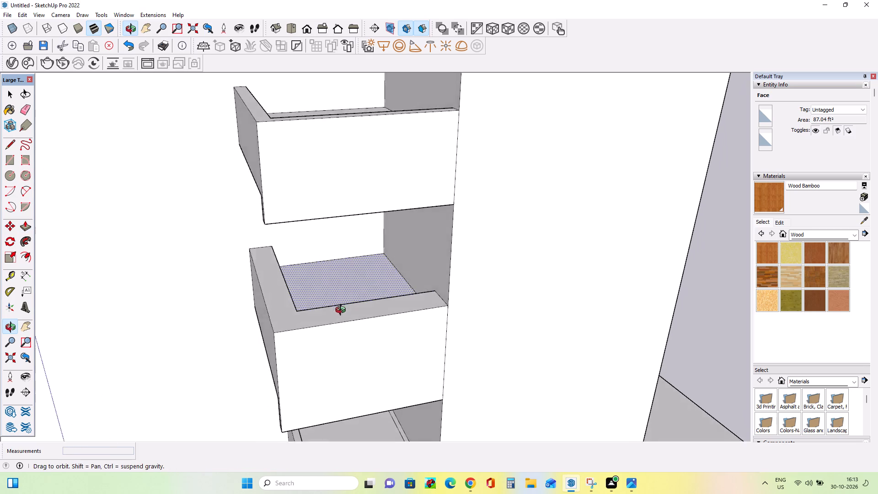
{"action": "middle_click_drag", "start_coordinate": [343, 311], "coordinate": [359, 310]}
{"action": "scroll", "coordinate": [359, 310], "scroll_direction": "down", "scroll_amount": 10}
{"action": "middle_click_drag", "start_coordinate": [359, 312], "coordinate": [313, 349]}
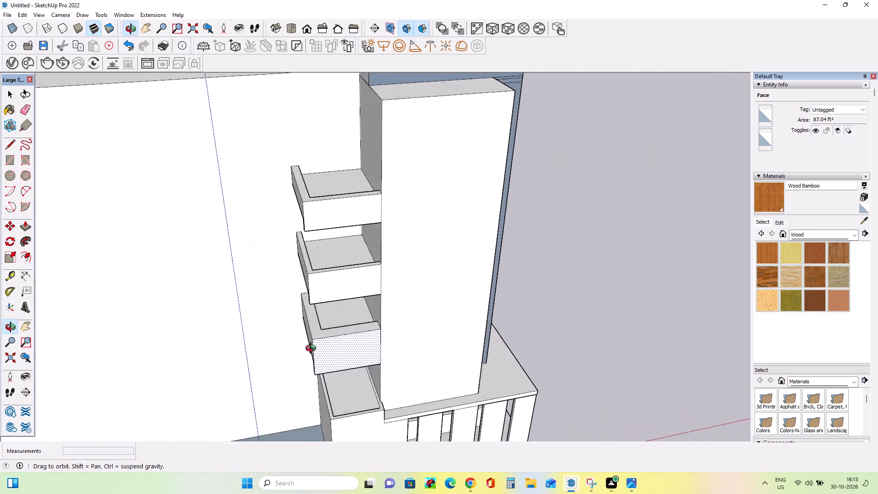
{"action": "middle_click_drag", "start_coordinate": [313, 349], "coordinate": [309, 350]}
{"action": "scroll", "coordinate": [316, 315], "scroll_direction": "up", "scroll_amount": 9}
{"action": "middle_click_drag", "start_coordinate": [323, 317], "coordinate": [272, 321]}
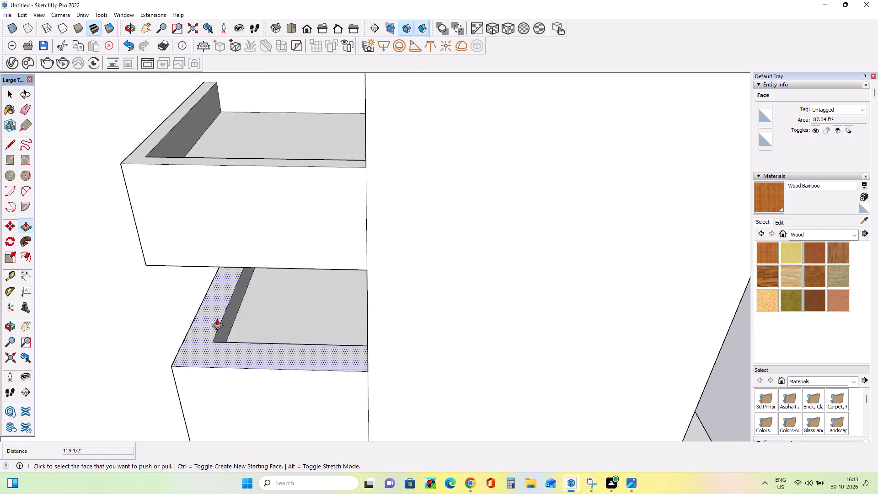
{"action": "left_click_drag", "start_coordinate": [231, 324], "coordinate": [218, 326]}
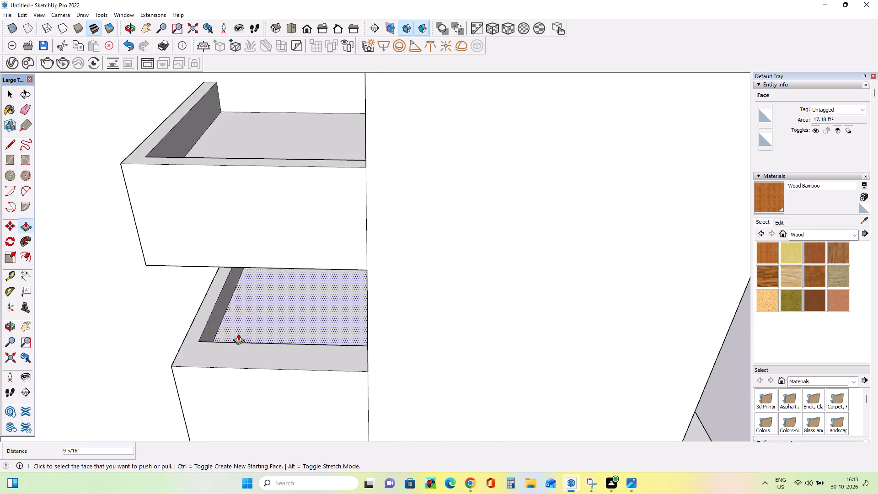
Push the inner face of the same parapet's leg that meets the tower outward about 1' 2 5/16".
{"action": "middle_click_drag", "start_coordinate": [246, 333], "coordinate": [479, 368]}
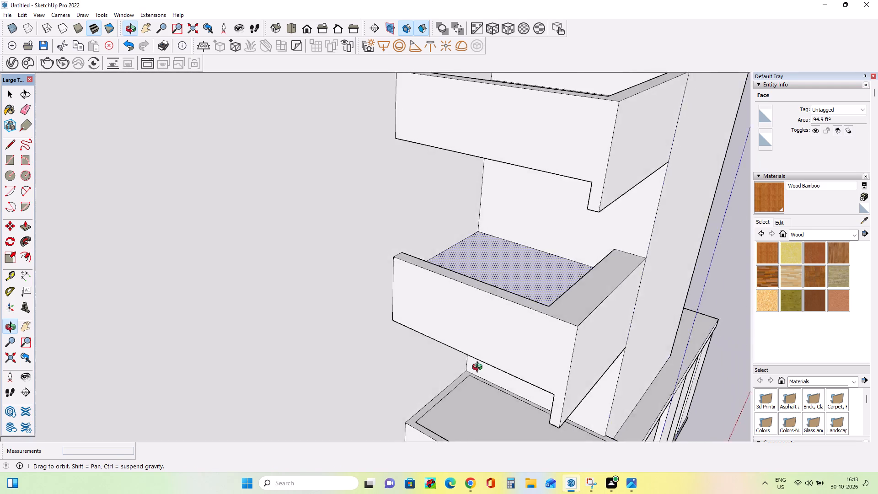
{"action": "middle_click_drag", "start_coordinate": [479, 368], "coordinate": [482, 370]}
{"action": "scroll", "coordinate": [555, 300], "scroll_direction": "up", "scroll_amount": 6}
{"action": "middle_click_drag", "start_coordinate": [557, 302], "coordinate": [616, 332]}
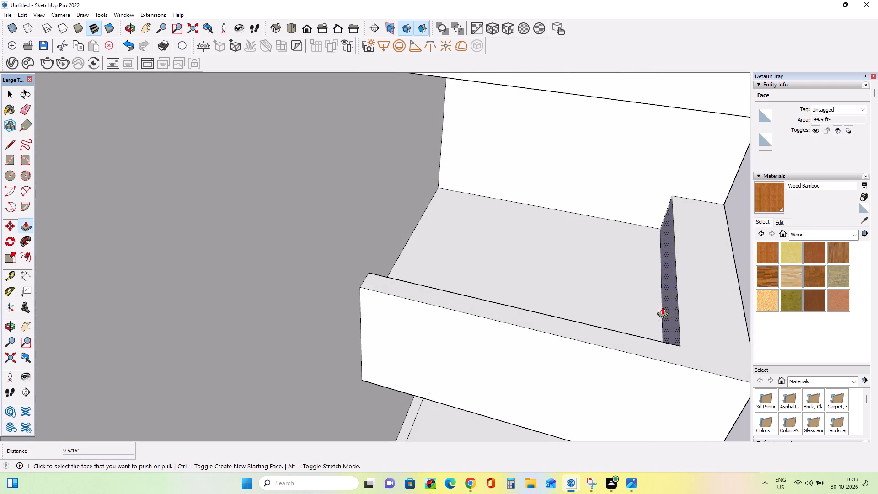
{"action": "left_click_drag", "start_coordinate": [669, 310], "coordinate": [708, 325]}
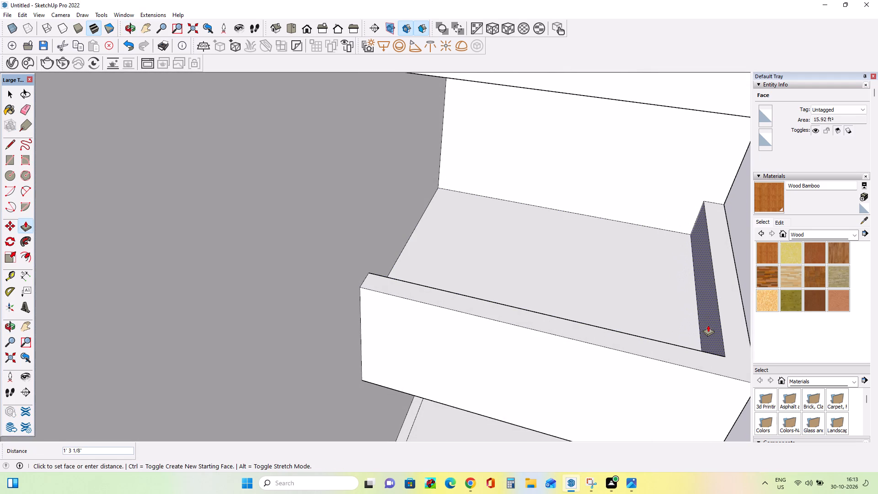
{"action": "left_click_drag", "start_coordinate": [708, 325], "coordinate": [706, 325]}
Examine the finished side balconies and the whole building from all sides.
{"action": "scroll", "coordinate": [460, 288], "scroll_direction": "down", "scroll_amount": 7}
{"action": "middle_click_drag", "start_coordinate": [578, 326], "coordinate": [307, 304]}
{"action": "scroll", "coordinate": [307, 304], "scroll_direction": "down", "scroll_amount": 3}
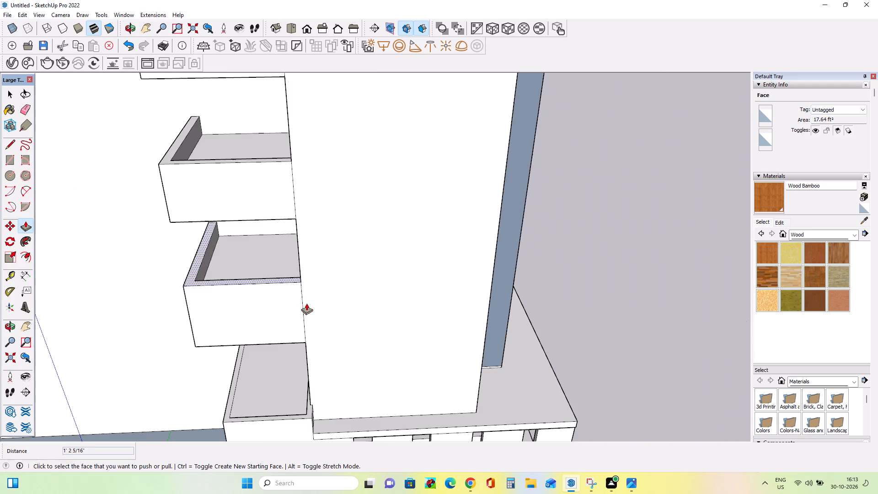
{"action": "scroll", "coordinate": [308, 300], "scroll_direction": "down", "scroll_amount": 9}
{"action": "middle_click_drag", "start_coordinate": [289, 243], "coordinate": [342, 148]}
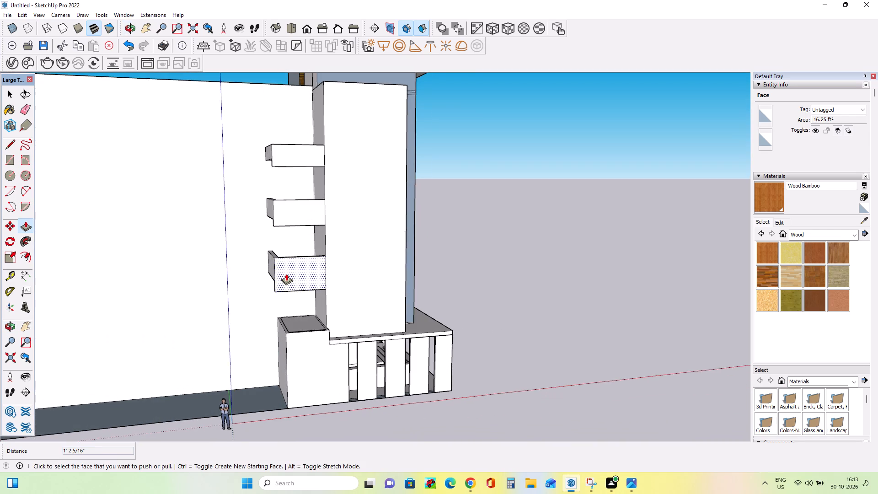
{"action": "scroll", "coordinate": [286, 274], "scroll_direction": "up", "scroll_amount": 3}
{"action": "middle_click_drag", "start_coordinate": [302, 293], "coordinate": [304, 278]}
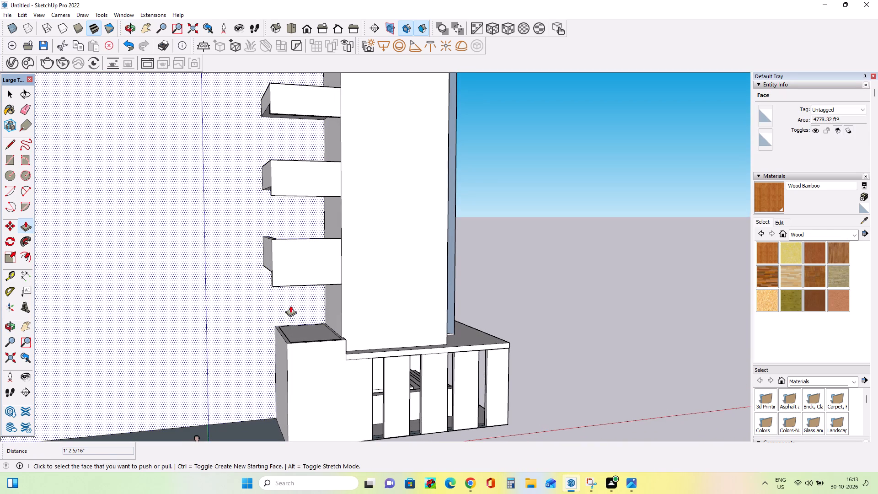
{"action": "middle_click_drag", "start_coordinate": [291, 306], "coordinate": [295, 299]}
{"action": "scroll", "coordinate": [295, 298], "scroll_direction": "down", "scroll_amount": 7}
{"action": "middle_click_drag", "start_coordinate": [276, 235], "coordinate": [296, 254]}
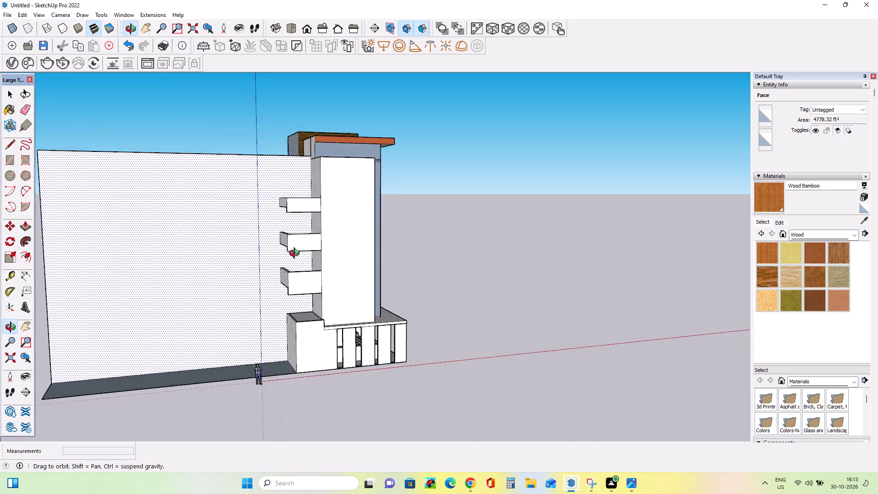
{"action": "middle_click_drag", "start_coordinate": [296, 254], "coordinate": [301, 255]}
{"action": "scroll", "coordinate": [385, 240], "scroll_direction": "down", "scroll_amount": 3}
{"action": "middle_click_drag", "start_coordinate": [271, 284], "coordinate": [272, 261]}
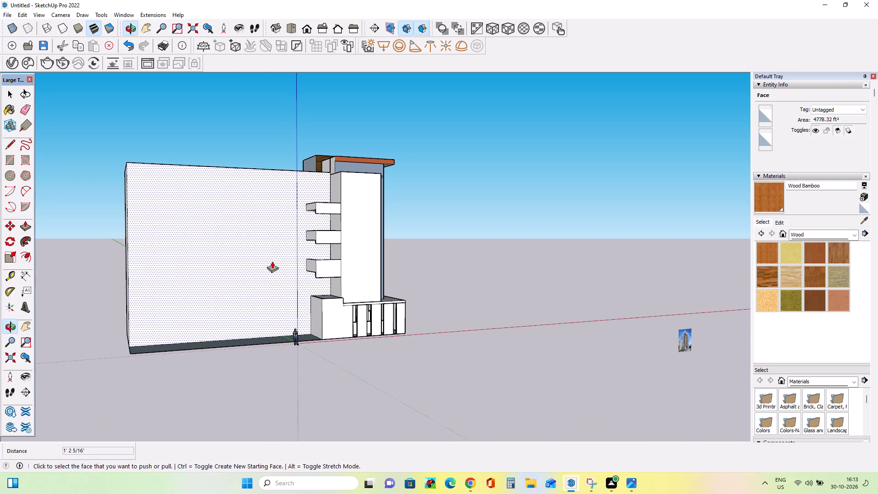
{"action": "middle_click_drag", "start_coordinate": [303, 285], "coordinate": [268, 302]}
{"action": "middle_click_drag", "start_coordinate": [466, 277], "coordinate": [73, 313]}
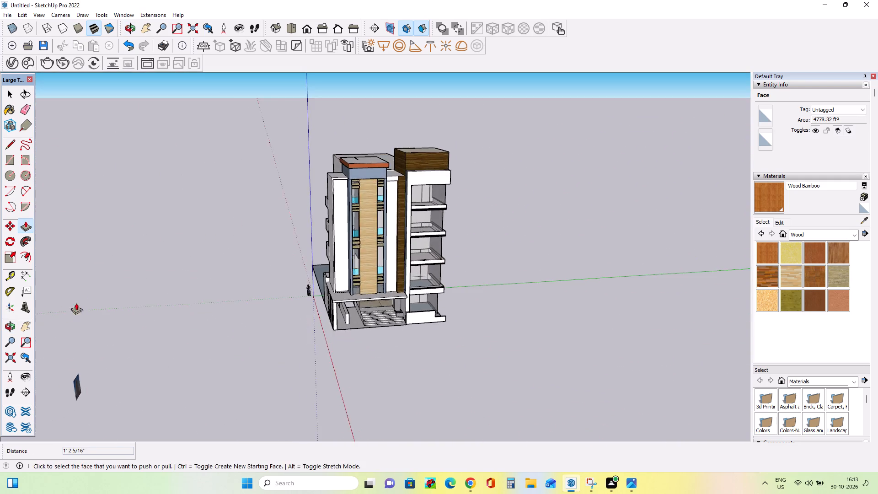
{"action": "middle_click_drag", "start_coordinate": [502, 269], "coordinate": [20, 249]}
{"action": "middle_click_drag", "start_coordinate": [314, 302], "coordinate": [653, 368]}
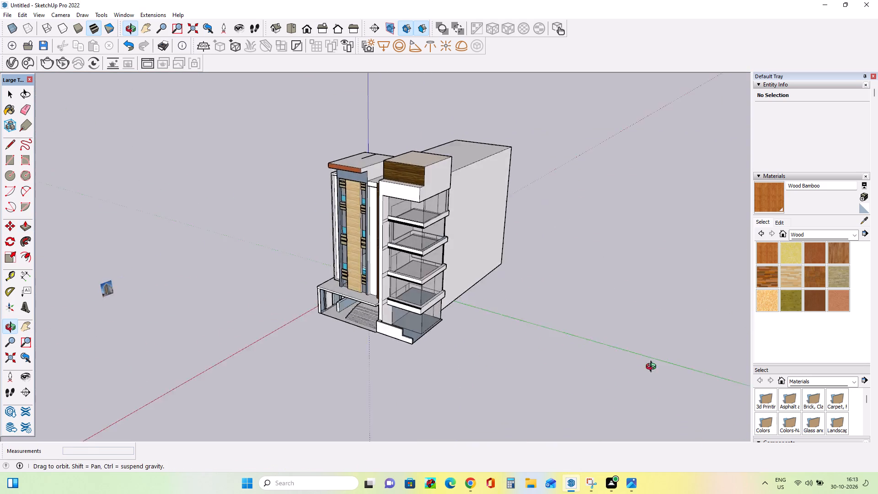
{"action": "middle_click_drag", "start_coordinate": [653, 368], "coordinate": [737, 366]}
{"action": "scroll", "coordinate": [416, 273], "scroll_direction": "down", "scroll_amount": 3}
{"action": "middle_click_drag", "start_coordinate": [420, 277], "coordinate": [444, 295]}
{"action": "scroll", "coordinate": [448, 293], "scroll_direction": "down", "scroll_amount": 1}
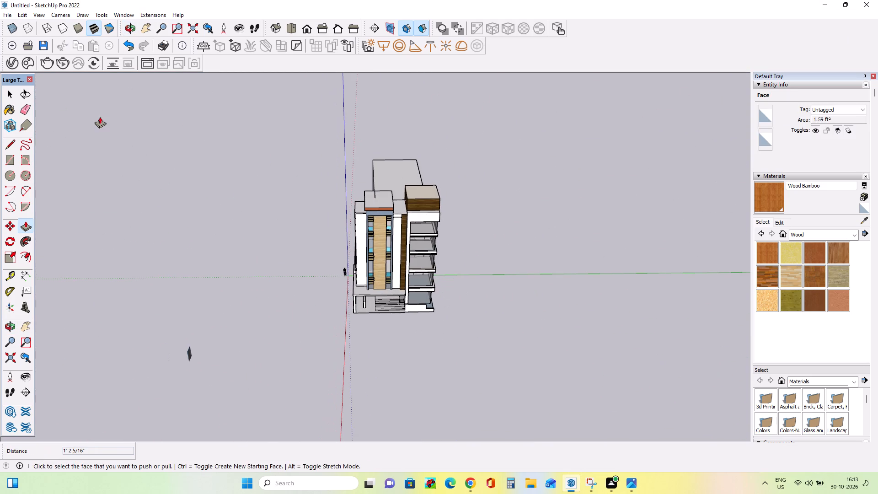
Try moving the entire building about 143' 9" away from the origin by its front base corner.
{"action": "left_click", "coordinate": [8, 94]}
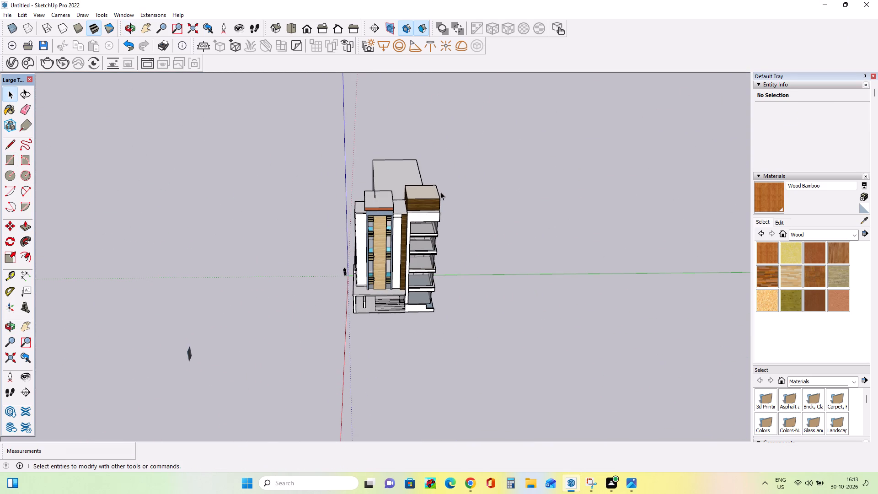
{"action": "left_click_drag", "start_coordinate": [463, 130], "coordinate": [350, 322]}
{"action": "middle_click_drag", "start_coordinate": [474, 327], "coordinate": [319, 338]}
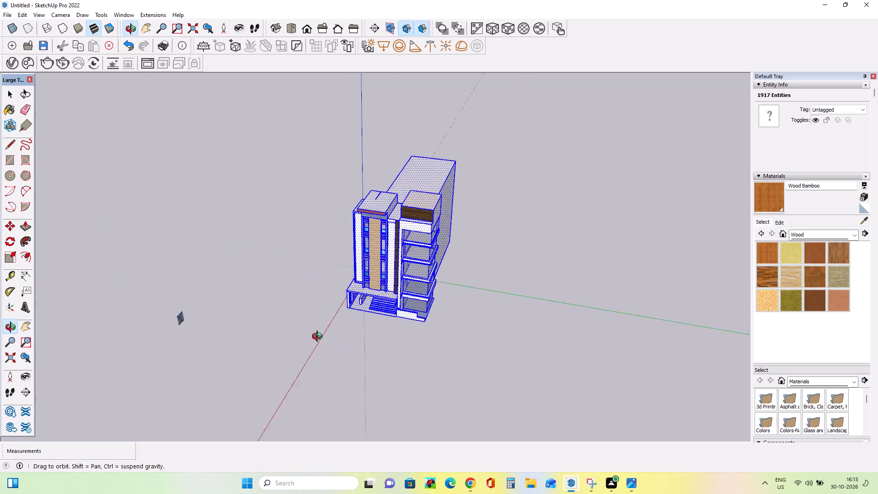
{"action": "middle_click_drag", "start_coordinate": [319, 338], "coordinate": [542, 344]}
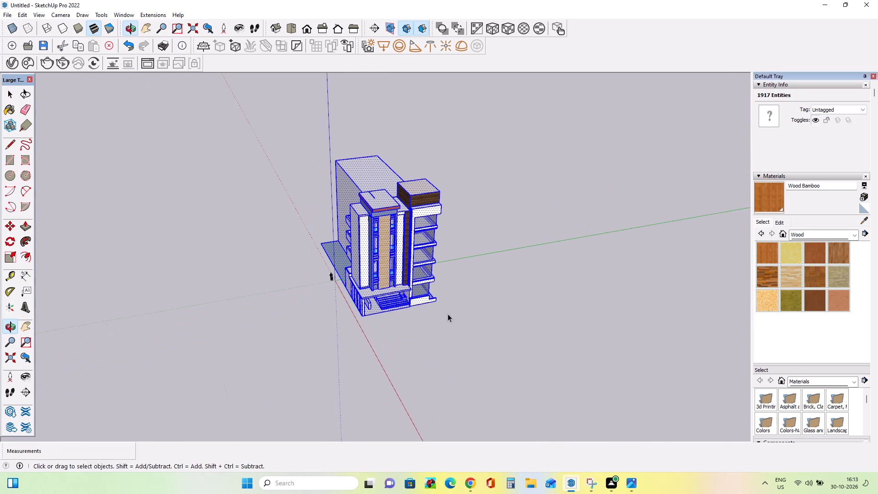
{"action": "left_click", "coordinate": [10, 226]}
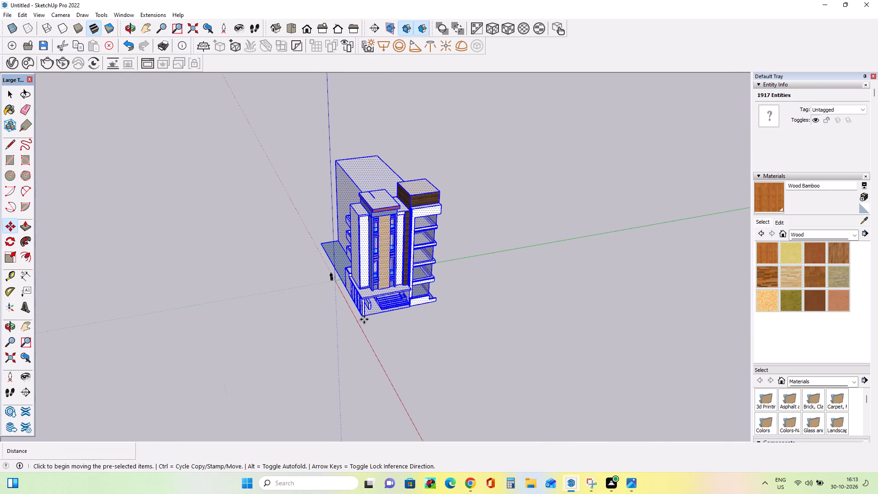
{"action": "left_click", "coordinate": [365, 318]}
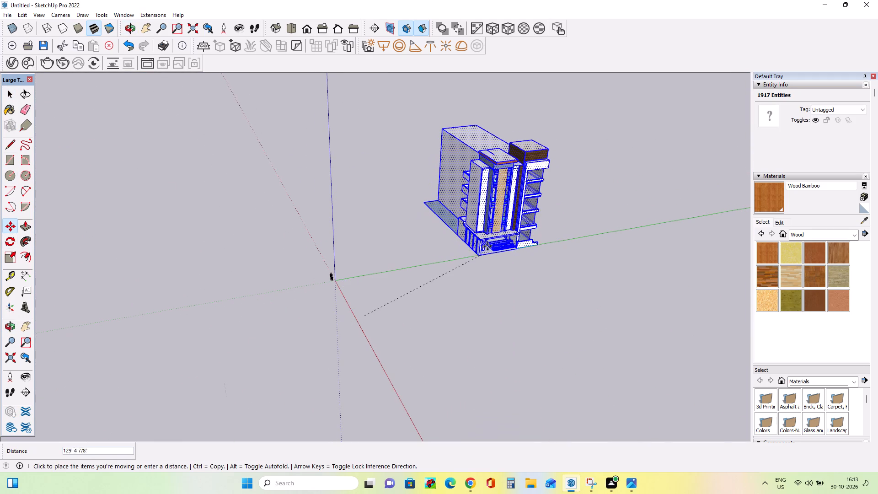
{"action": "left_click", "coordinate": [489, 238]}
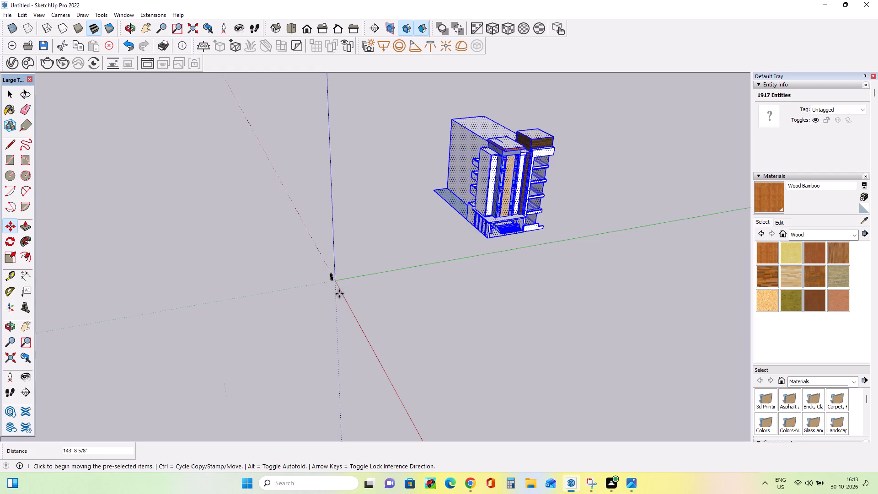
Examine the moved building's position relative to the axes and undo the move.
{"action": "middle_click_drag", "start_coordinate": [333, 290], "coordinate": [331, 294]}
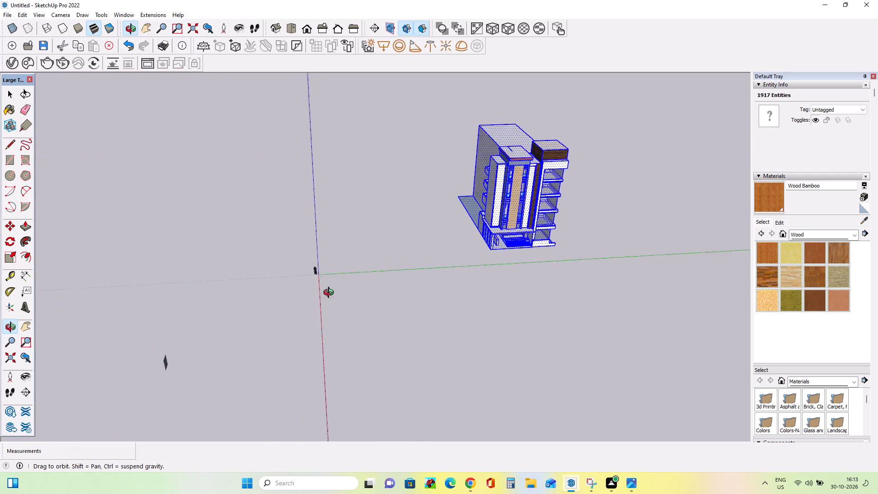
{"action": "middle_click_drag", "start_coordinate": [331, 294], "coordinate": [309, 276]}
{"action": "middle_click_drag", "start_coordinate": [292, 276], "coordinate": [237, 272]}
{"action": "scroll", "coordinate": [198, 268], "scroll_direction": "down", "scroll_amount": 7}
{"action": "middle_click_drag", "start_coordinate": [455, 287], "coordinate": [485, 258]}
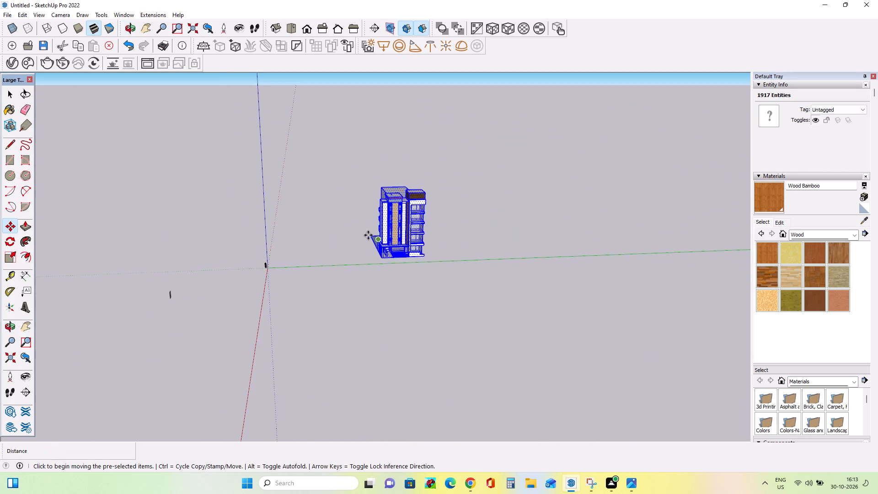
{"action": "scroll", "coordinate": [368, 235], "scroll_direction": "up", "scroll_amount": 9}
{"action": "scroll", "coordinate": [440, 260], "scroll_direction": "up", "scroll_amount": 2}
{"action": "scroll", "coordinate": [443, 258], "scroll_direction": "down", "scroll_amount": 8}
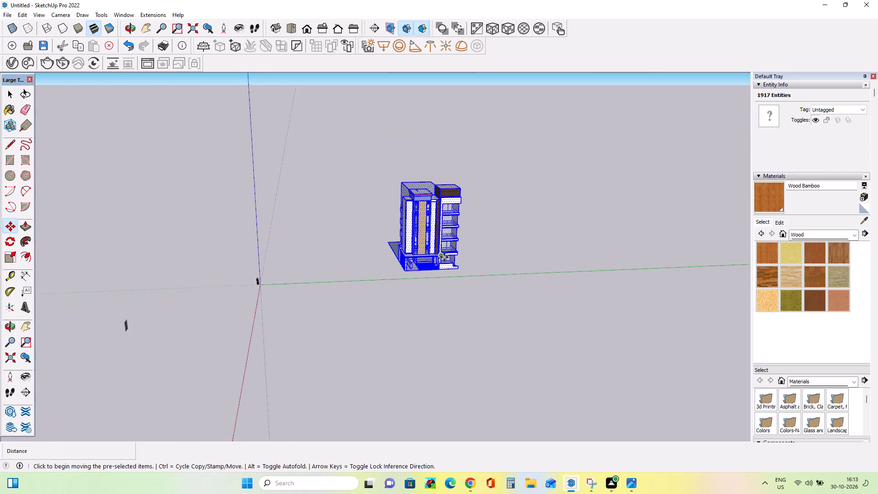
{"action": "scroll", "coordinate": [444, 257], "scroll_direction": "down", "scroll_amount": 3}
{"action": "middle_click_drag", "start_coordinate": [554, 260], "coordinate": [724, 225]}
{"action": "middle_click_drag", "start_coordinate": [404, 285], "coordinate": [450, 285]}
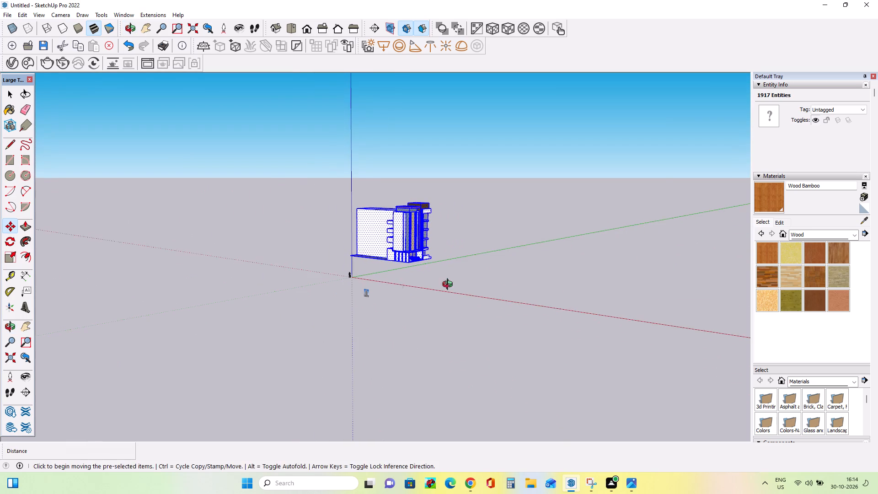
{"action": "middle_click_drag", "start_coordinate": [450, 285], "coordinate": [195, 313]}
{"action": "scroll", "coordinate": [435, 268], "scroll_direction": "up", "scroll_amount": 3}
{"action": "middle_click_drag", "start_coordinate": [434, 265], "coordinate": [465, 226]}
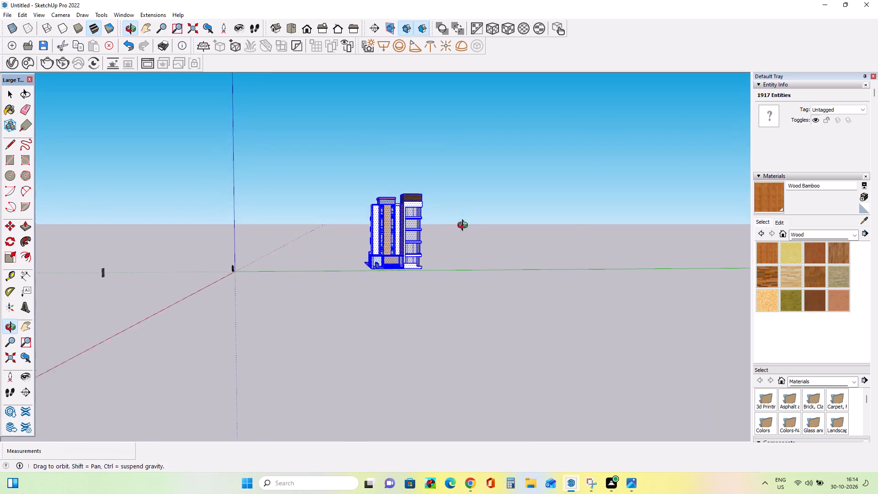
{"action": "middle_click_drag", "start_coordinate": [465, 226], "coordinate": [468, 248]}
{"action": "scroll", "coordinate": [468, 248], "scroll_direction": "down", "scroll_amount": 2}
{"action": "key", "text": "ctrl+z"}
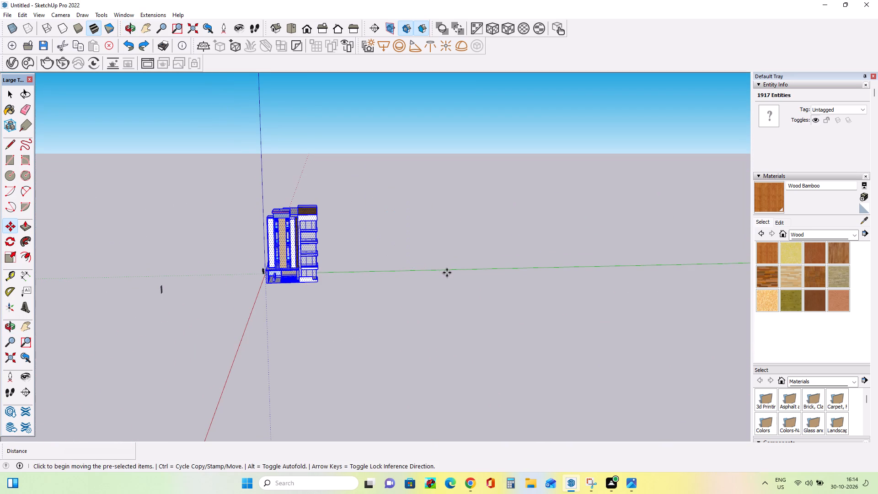
Move the whole selected building by its front base corner about 196' 1" diagonally away from the origin and deselect it.
{"action": "middle_click_drag", "start_coordinate": [332, 305], "coordinate": [367, 313]}
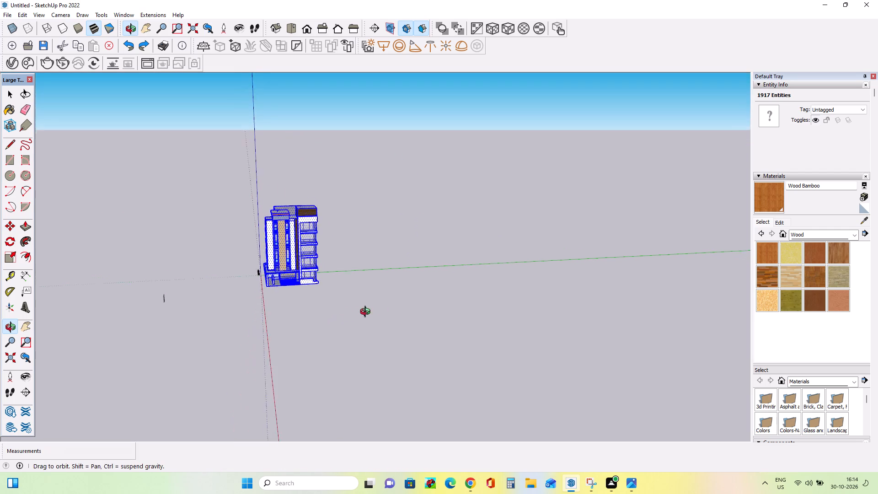
{"action": "middle_click_drag", "start_coordinate": [367, 313], "coordinate": [396, 332]}
{"action": "scroll", "coordinate": [295, 309], "scroll_direction": "up", "scroll_amount": 5}
{"action": "middle_click_drag", "start_coordinate": [298, 305], "coordinate": [279, 319]}
{"action": "scroll", "coordinate": [280, 314], "scroll_direction": "down", "scroll_amount": 2}
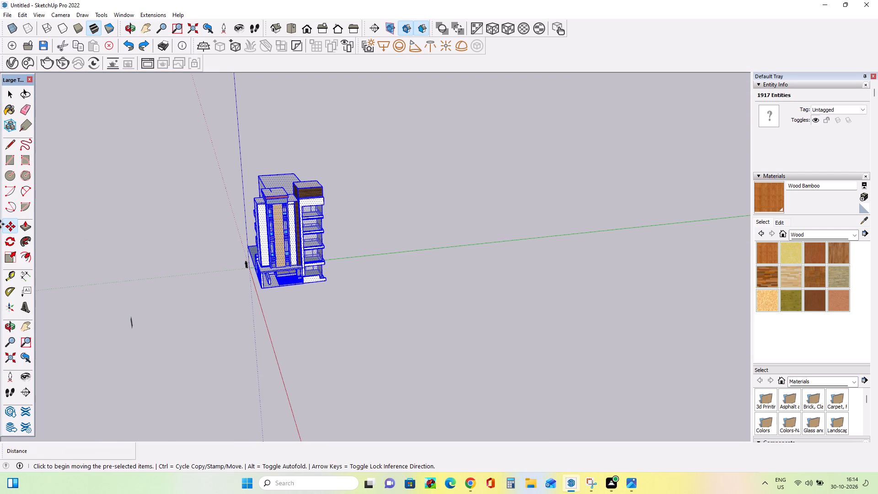
{"action": "left_click", "coordinate": [7, 227]}
{"action": "left_click", "coordinate": [261, 290]}
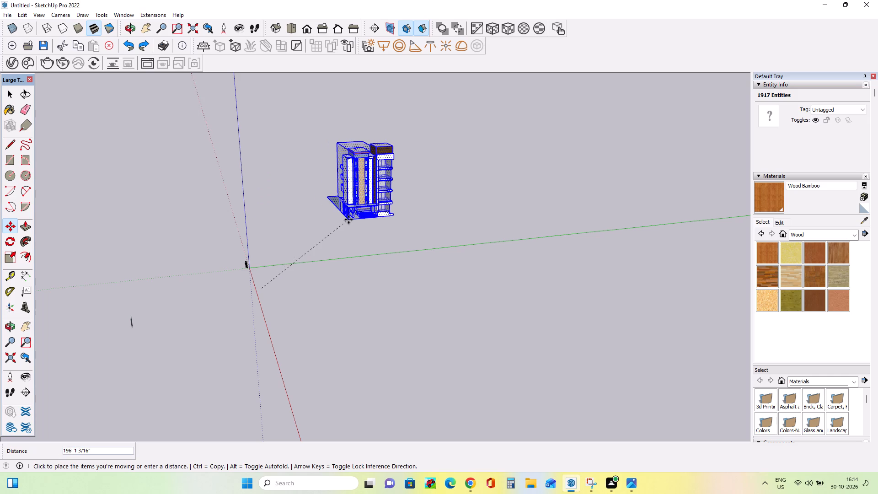
{"action": "left_click", "coordinate": [348, 220]}
{"action": "middle_click_drag", "start_coordinate": [437, 246], "coordinate": [409, 254]}
{"action": "scroll", "coordinate": [409, 251], "scroll_direction": "down", "scroll_amount": 1}
{"action": "scroll", "coordinate": [403, 157], "scroll_direction": "up", "scroll_amount": 7}
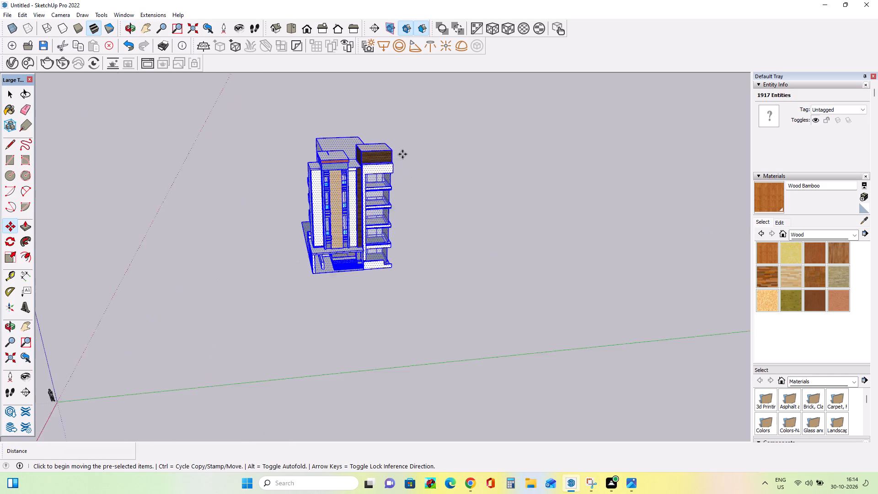
{"action": "scroll", "coordinate": [402, 154], "scroll_direction": "up", "scroll_amount": 5}
{"action": "middle_click_drag", "start_coordinate": [413, 225], "coordinate": [416, 216]}
{"action": "scroll", "coordinate": [374, 271], "scroll_direction": "down", "scroll_amount": 3}
{"action": "middle_click_drag", "start_coordinate": [336, 268], "coordinate": [510, 257]}
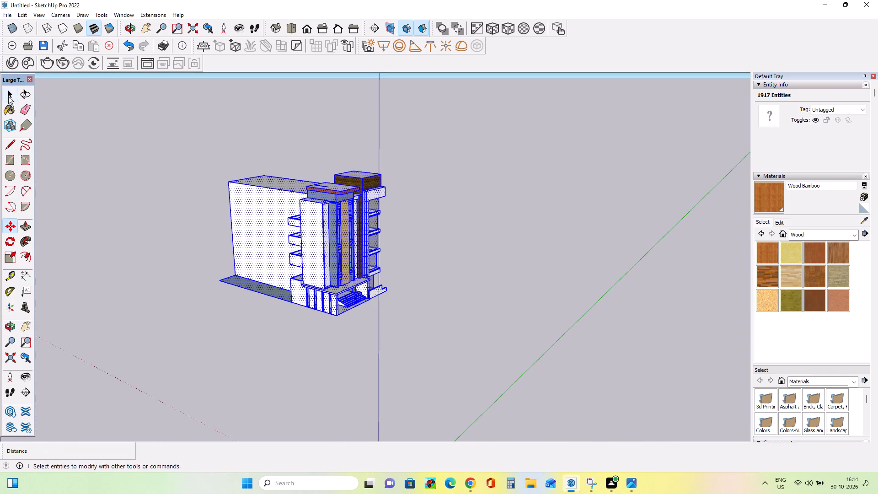
{"action": "left_click", "coordinate": [10, 93]}
{"action": "left_click", "coordinate": [62, 165]}
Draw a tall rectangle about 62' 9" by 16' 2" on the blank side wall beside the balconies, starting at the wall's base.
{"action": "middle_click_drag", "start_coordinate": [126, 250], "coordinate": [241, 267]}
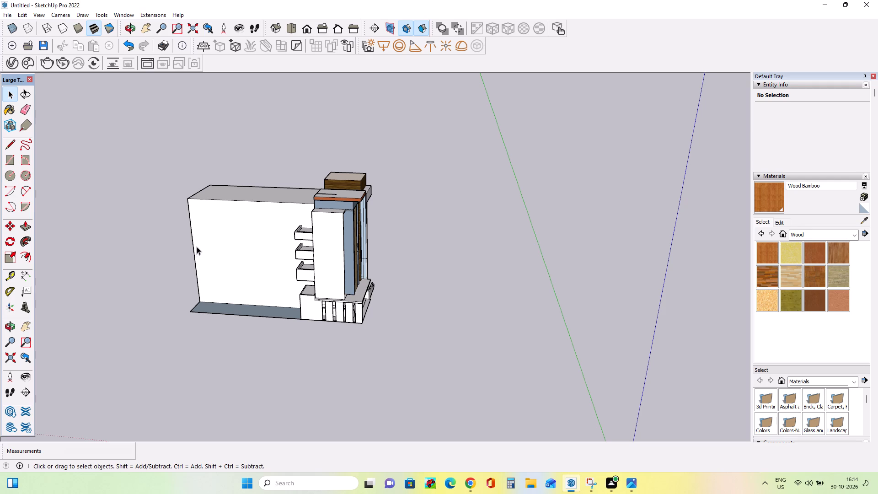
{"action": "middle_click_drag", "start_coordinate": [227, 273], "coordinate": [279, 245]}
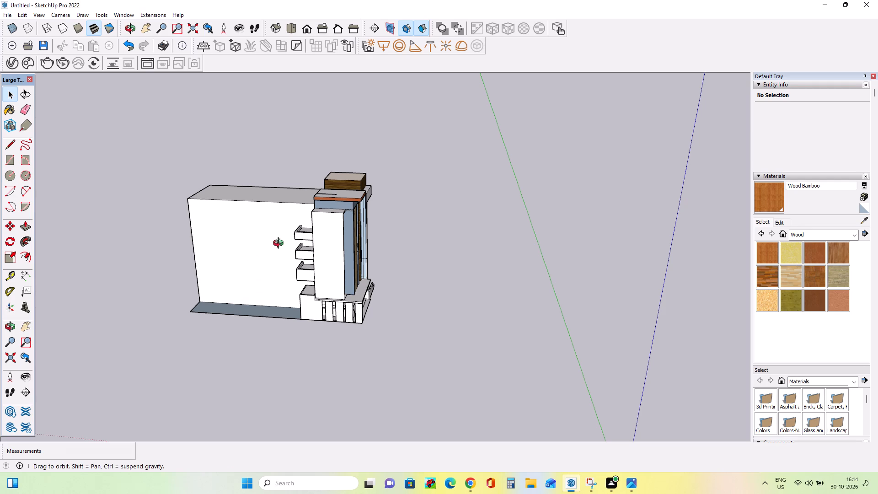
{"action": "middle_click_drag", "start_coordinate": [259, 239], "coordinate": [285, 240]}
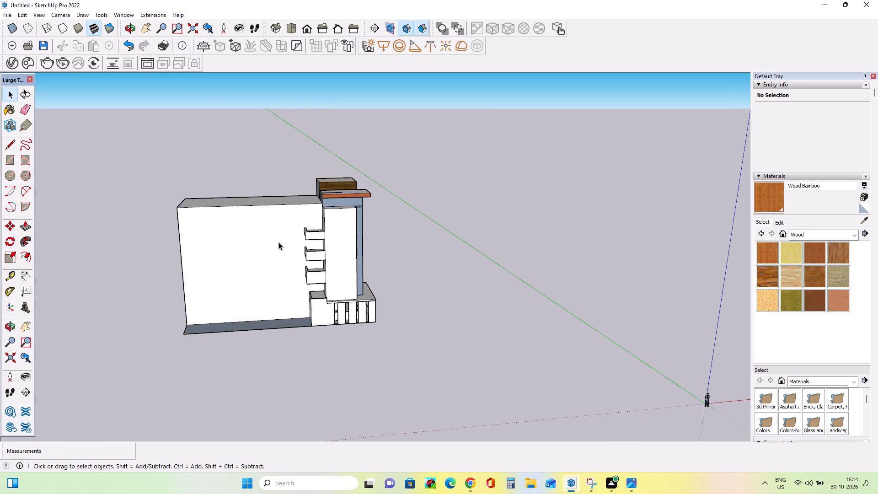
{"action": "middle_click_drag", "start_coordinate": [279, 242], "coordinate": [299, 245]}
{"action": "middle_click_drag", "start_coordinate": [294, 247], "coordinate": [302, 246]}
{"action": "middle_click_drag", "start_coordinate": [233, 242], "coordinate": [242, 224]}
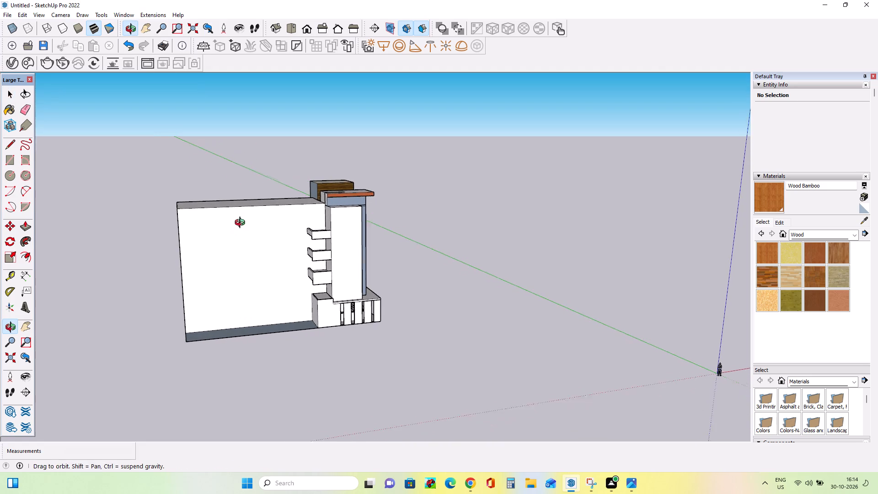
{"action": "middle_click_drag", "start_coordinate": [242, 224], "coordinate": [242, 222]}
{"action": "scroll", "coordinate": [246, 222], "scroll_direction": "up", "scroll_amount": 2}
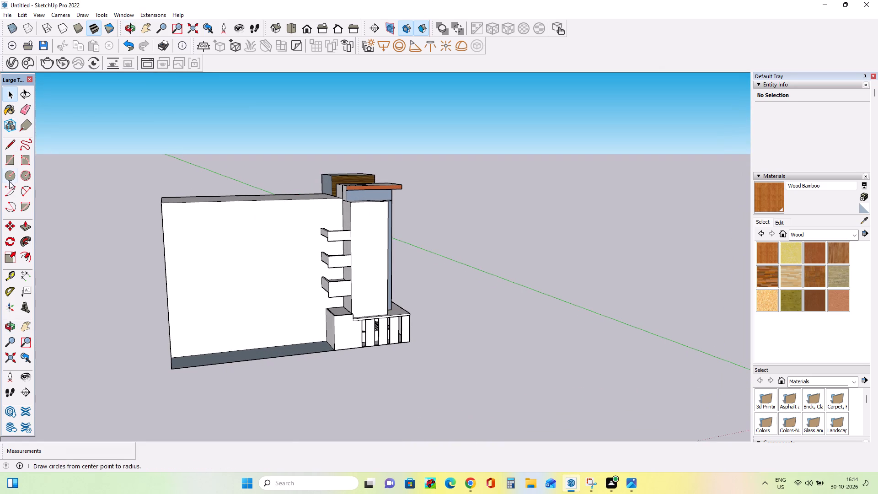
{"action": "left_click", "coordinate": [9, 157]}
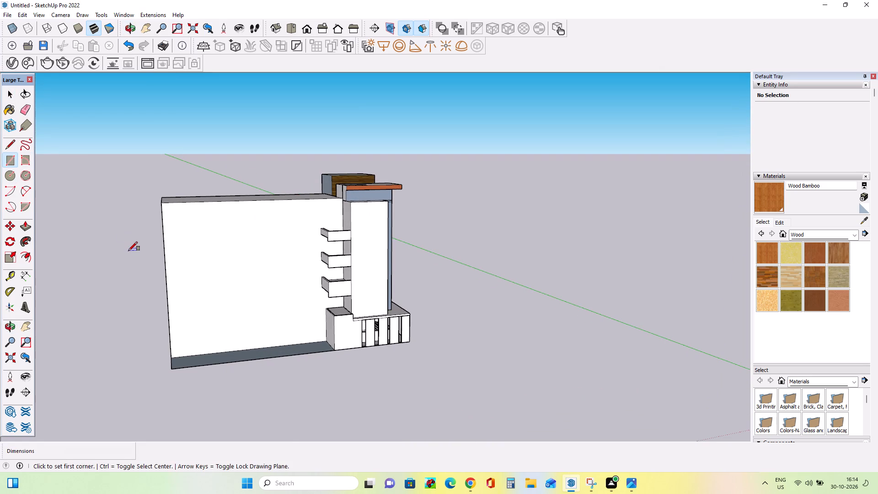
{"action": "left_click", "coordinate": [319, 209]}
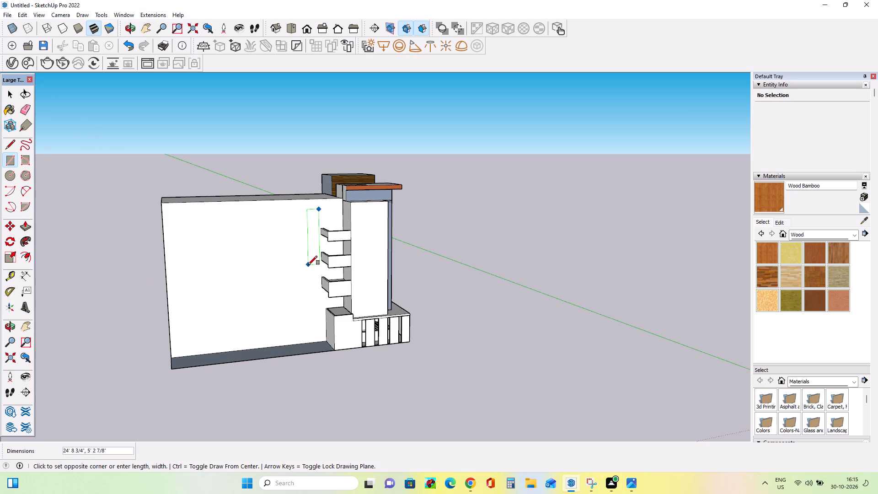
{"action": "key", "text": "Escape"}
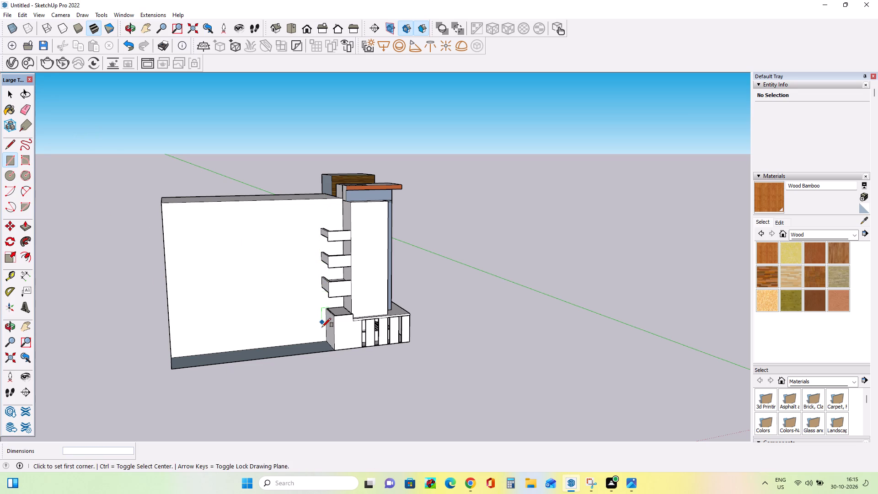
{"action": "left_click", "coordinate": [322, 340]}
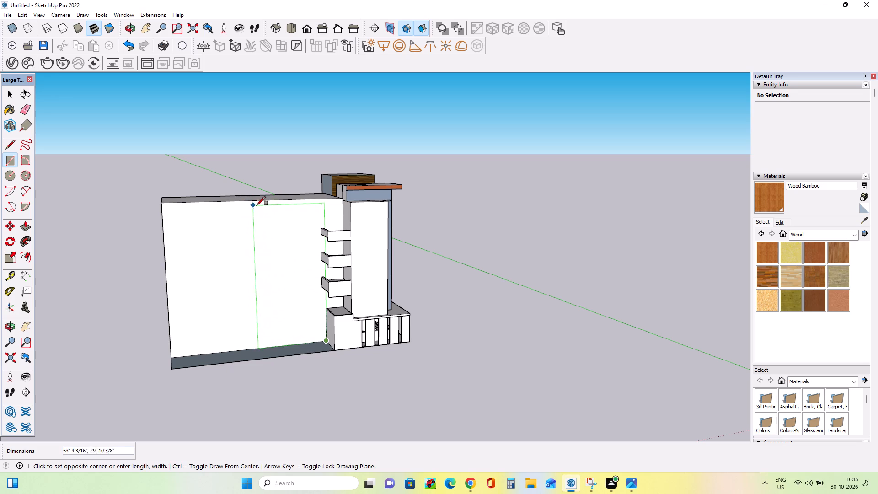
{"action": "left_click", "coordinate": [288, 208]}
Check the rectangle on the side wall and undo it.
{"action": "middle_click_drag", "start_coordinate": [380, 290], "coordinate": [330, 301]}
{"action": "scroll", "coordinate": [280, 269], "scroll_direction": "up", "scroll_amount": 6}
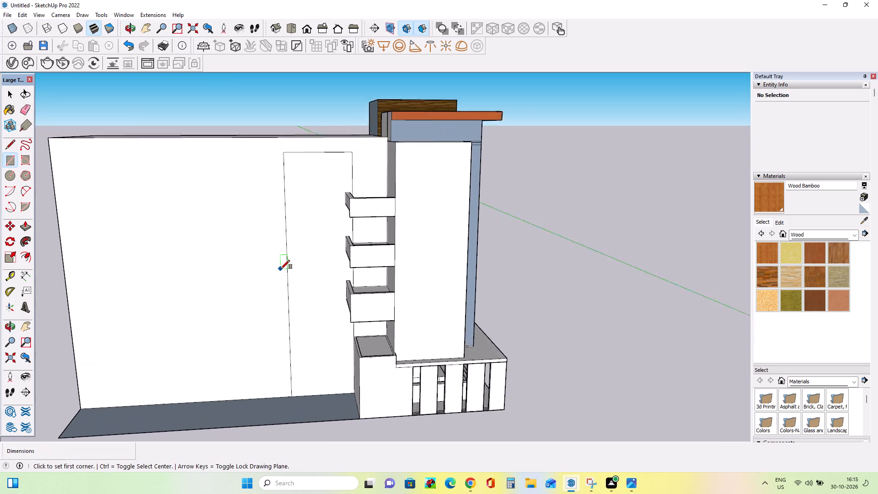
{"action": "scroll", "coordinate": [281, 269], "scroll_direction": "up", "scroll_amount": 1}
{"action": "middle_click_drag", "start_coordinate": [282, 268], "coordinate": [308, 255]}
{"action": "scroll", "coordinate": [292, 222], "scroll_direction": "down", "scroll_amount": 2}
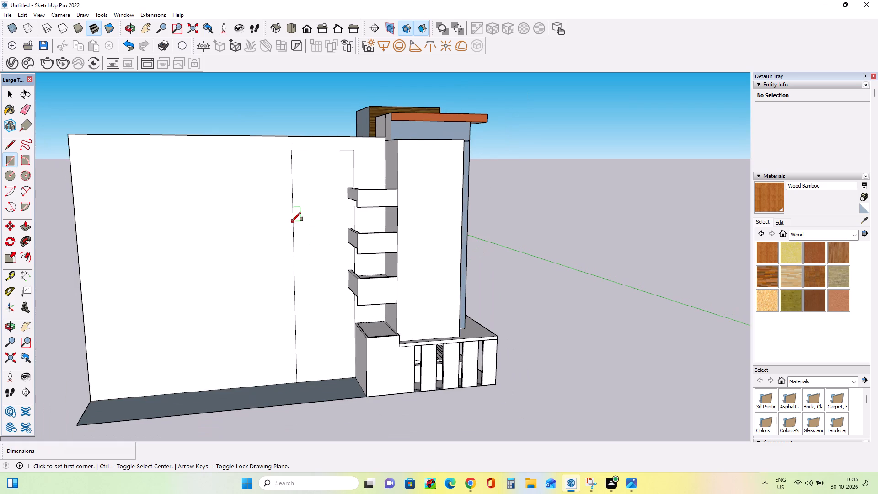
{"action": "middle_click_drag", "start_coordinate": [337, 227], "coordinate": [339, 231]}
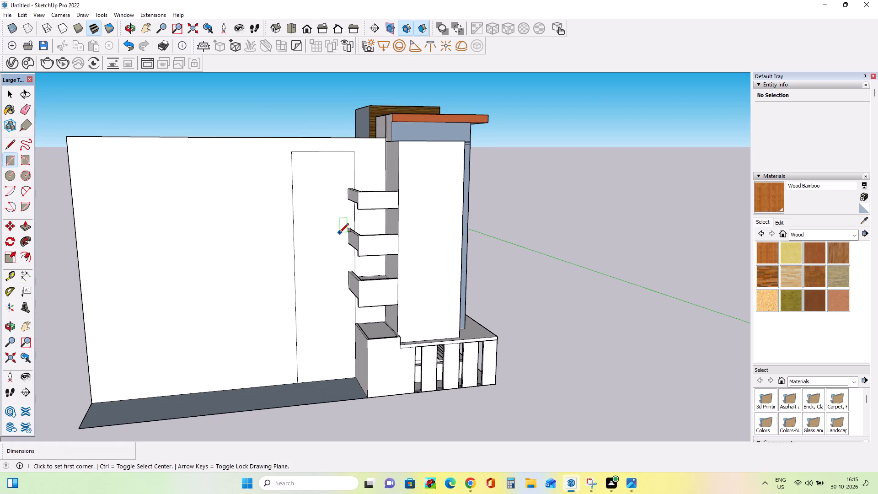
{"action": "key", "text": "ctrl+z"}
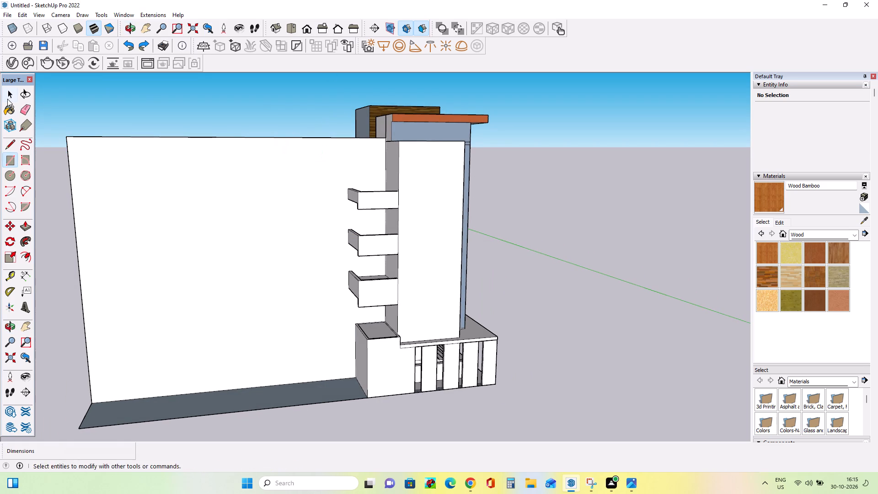
Draw two vertical lines about 65' 5" long from base to top of the side wall, marking a strip beside the balconies.
{"action": "left_click", "coordinate": [11, 144]}
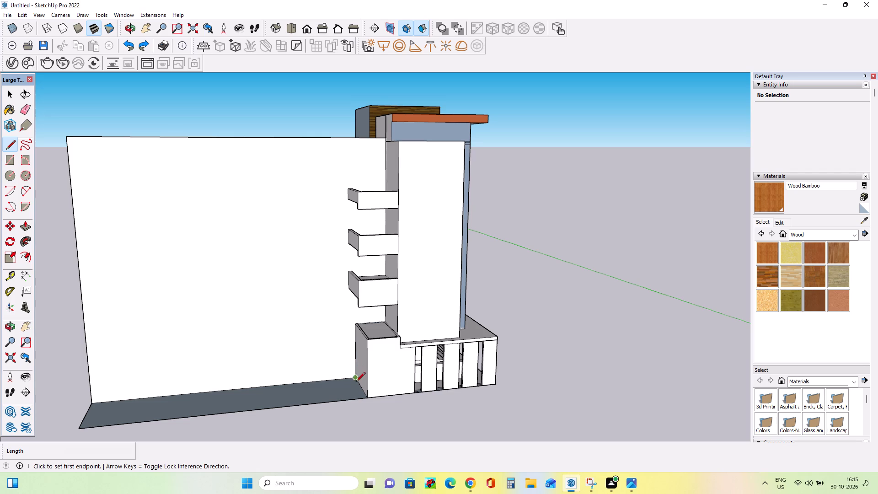
{"action": "left_click", "coordinate": [349, 379]}
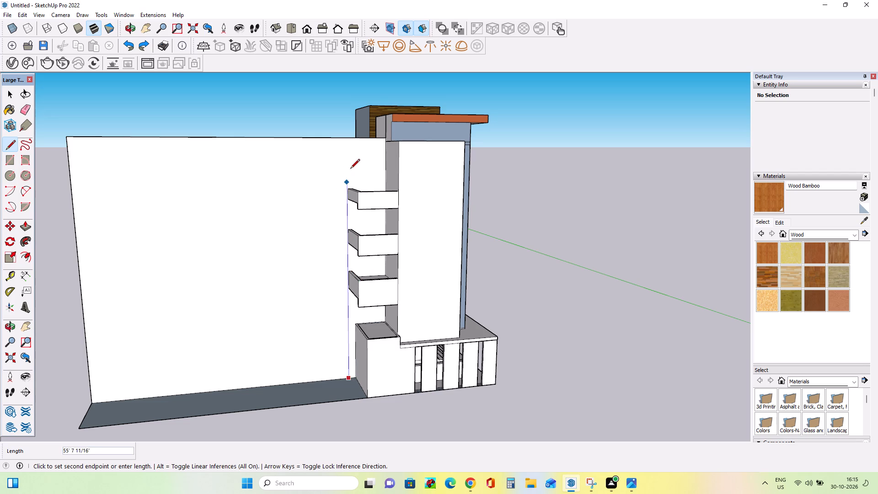
{"action": "left_click", "coordinate": [351, 136]}
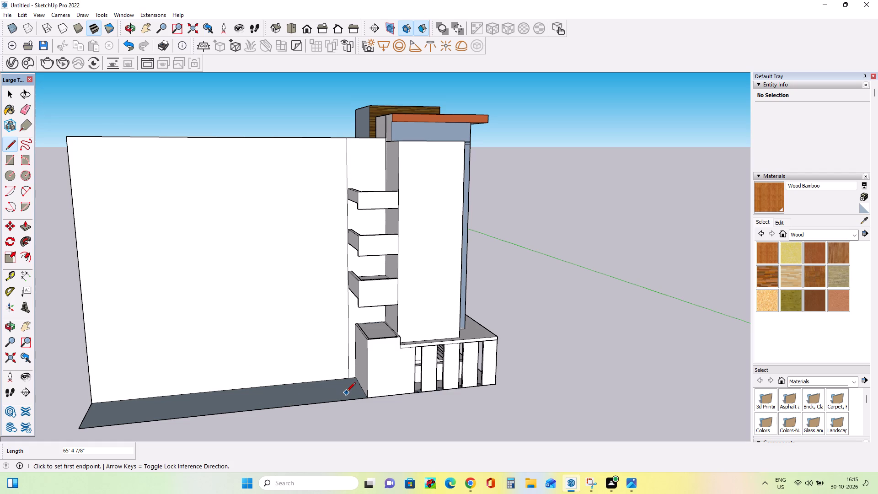
{"action": "left_click", "coordinate": [292, 385]}
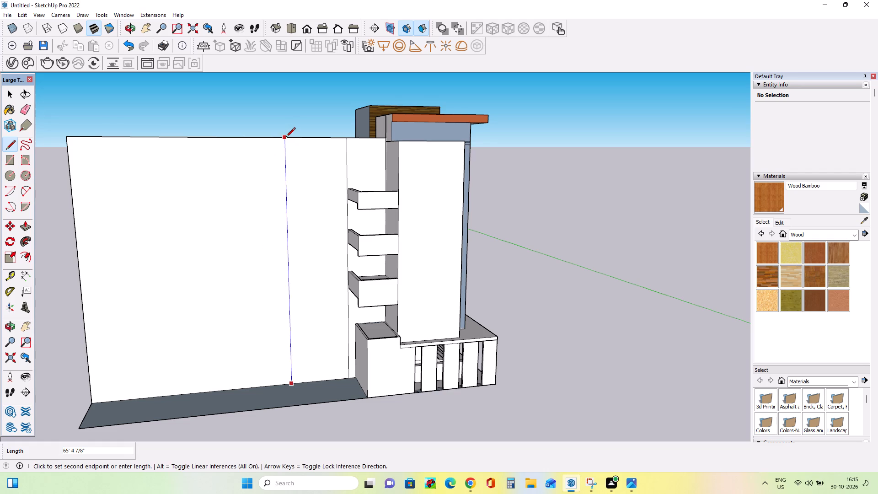
{"action": "left_click", "coordinate": [286, 138]}
{"action": "middle_click_drag", "start_coordinate": [338, 258], "coordinate": [326, 260]}
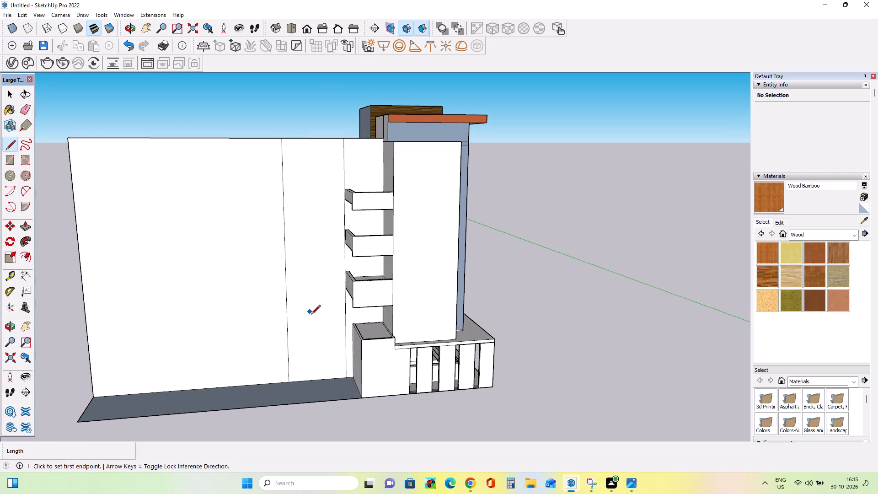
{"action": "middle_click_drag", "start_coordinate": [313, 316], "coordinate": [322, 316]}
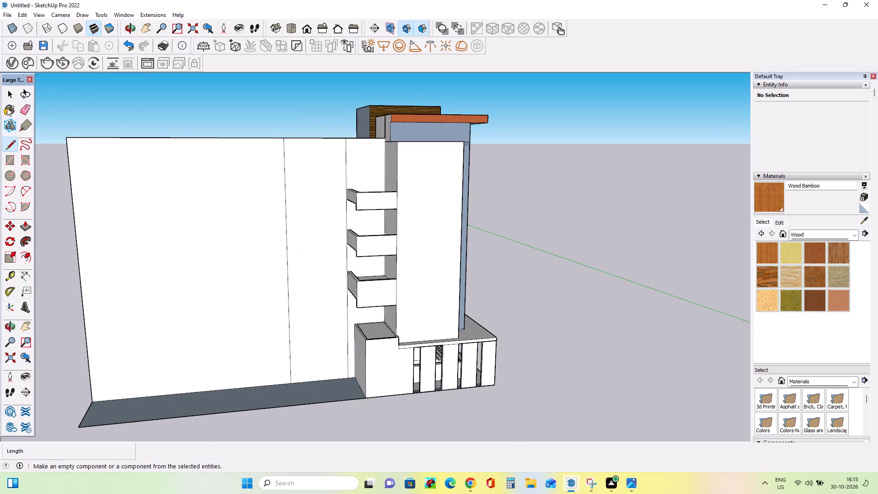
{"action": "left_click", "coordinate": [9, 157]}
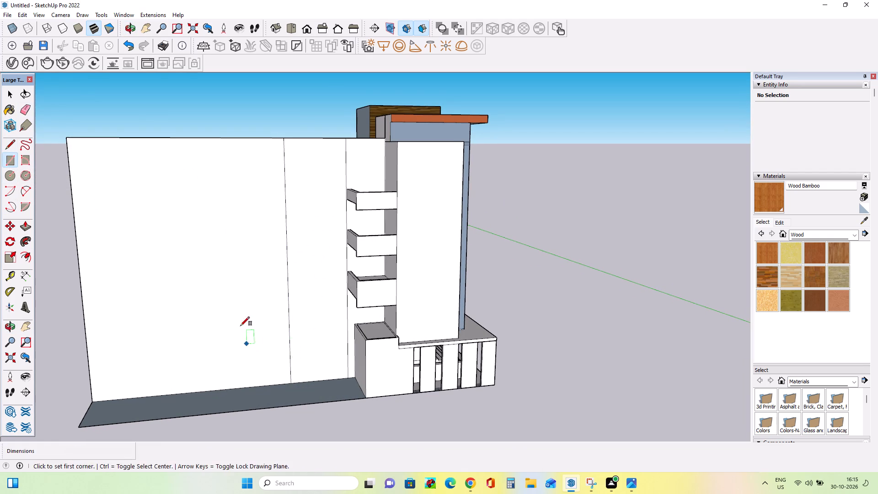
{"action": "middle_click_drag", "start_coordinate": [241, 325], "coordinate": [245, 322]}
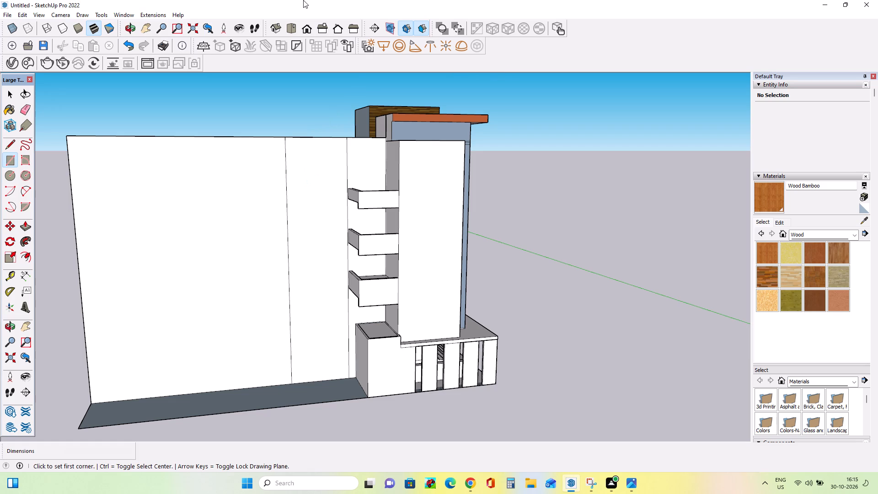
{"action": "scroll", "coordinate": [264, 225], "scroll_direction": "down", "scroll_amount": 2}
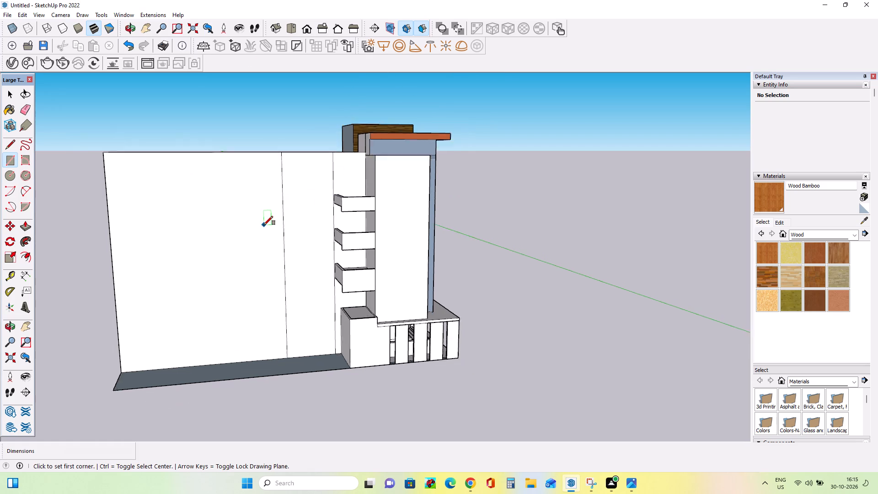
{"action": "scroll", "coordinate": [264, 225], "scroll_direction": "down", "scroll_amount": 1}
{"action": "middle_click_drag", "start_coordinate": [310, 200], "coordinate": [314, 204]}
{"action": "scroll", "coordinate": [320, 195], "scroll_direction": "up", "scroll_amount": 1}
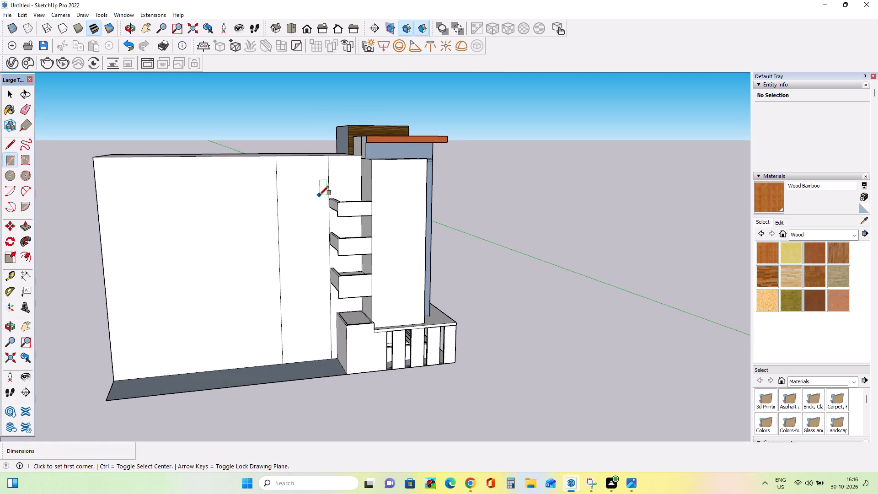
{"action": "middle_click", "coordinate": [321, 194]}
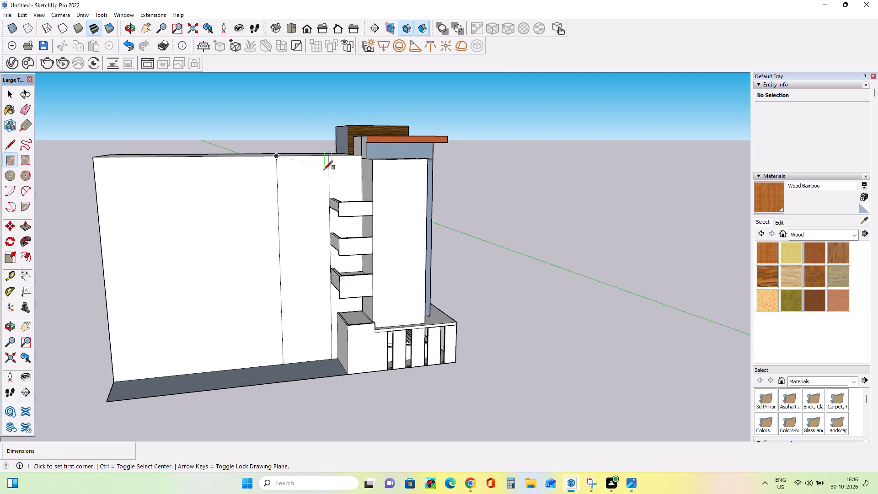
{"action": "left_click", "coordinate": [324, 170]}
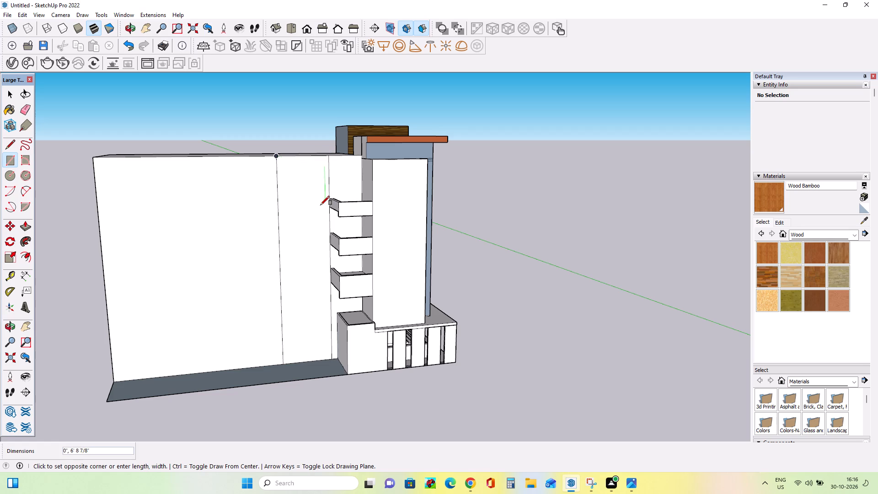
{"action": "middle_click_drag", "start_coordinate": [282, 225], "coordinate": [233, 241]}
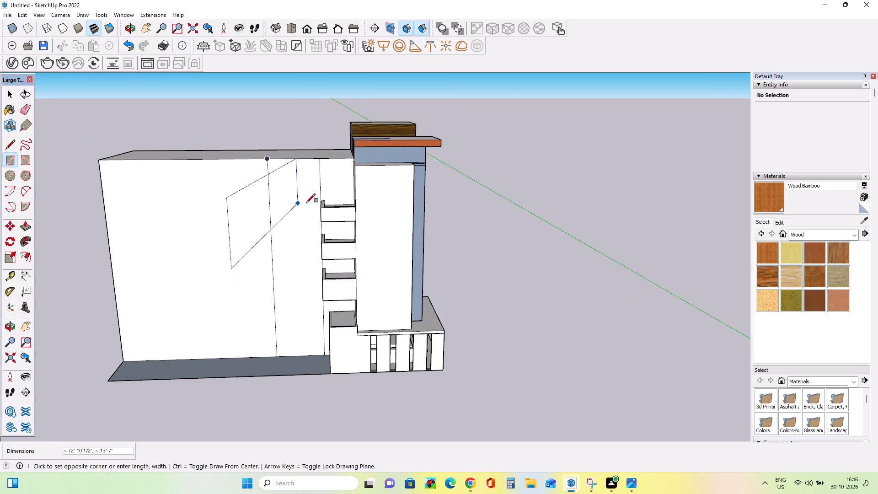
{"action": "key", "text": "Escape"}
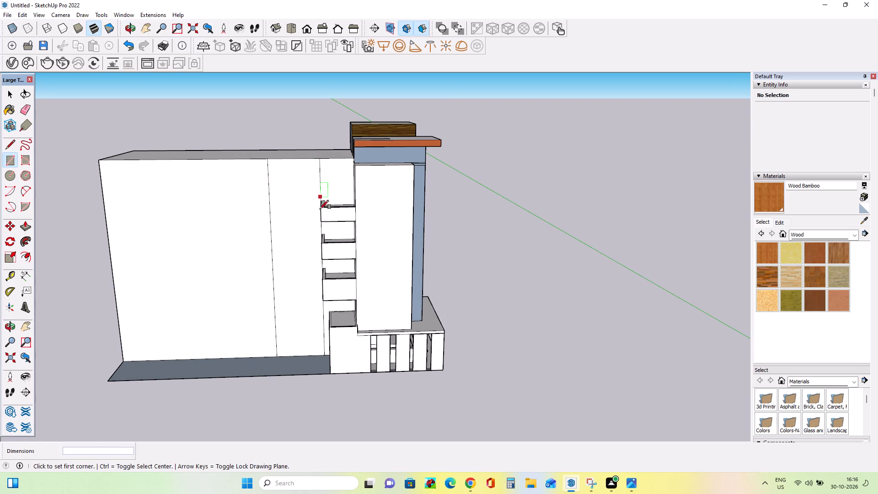
Draw three horizontal lines about 16' long across the marked strip on the side wall, one beside each of the three balconies.
{"action": "middle_click_drag", "start_coordinate": [315, 220], "coordinate": [336, 216]}
{"action": "left_click", "coordinate": [16, 143]}
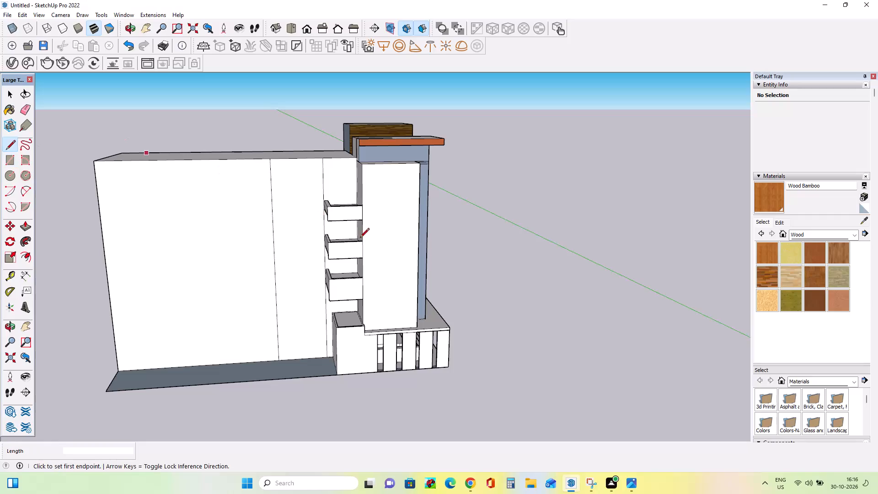
{"action": "scroll", "coordinate": [320, 220], "scroll_direction": "up", "scroll_amount": 7}
{"action": "middle_click_drag", "start_coordinate": [324, 224], "coordinate": [340, 204]}
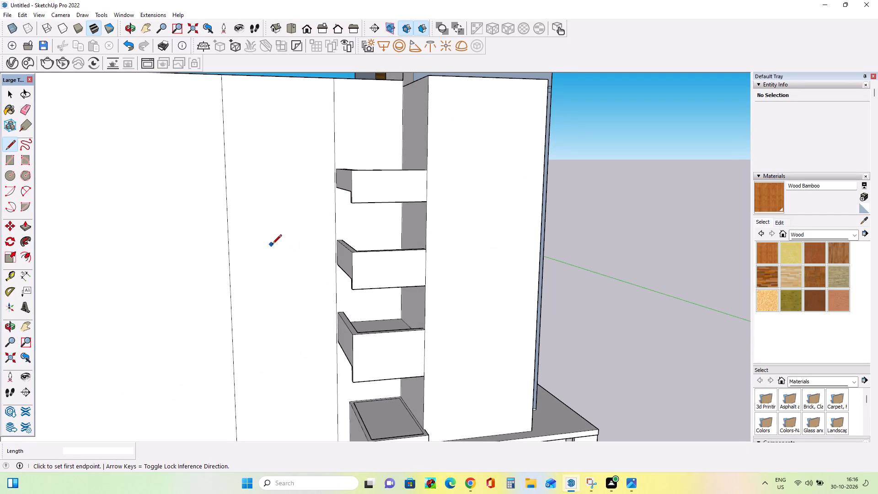
{"action": "left_click", "coordinate": [336, 190]}
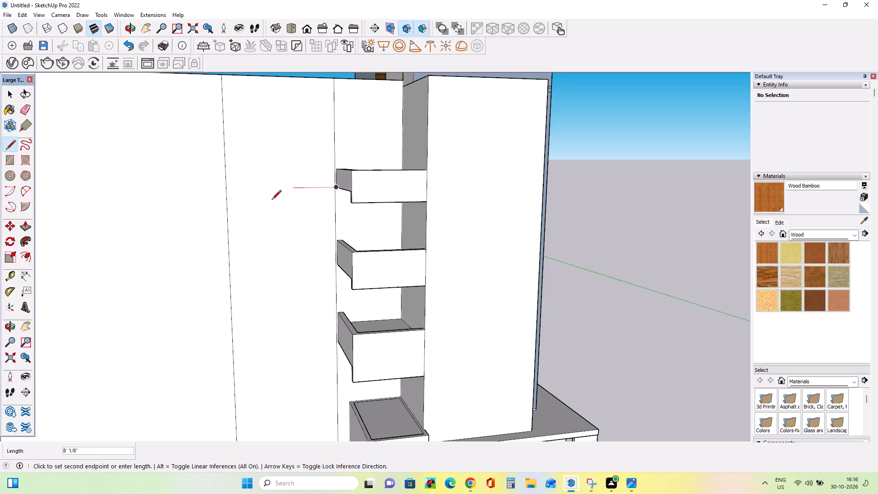
{"action": "left_click", "coordinate": [226, 194]}
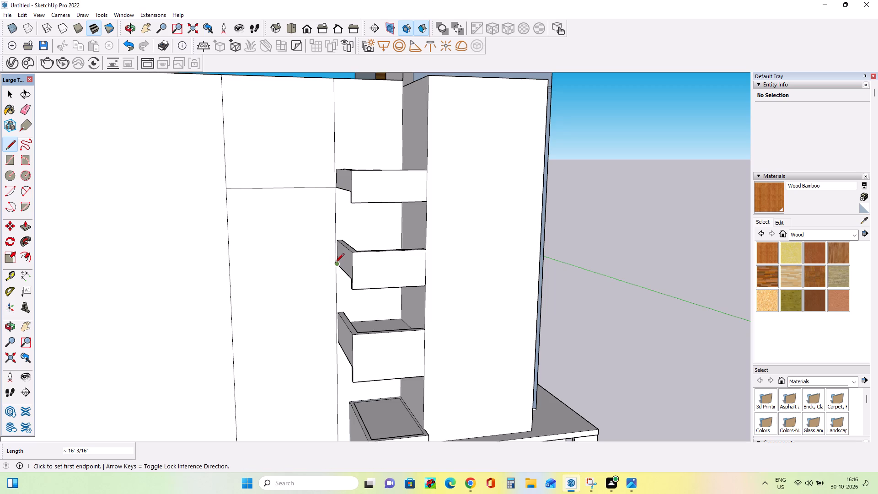
{"action": "left_click", "coordinate": [336, 264]}
{"action": "left_click", "coordinate": [226, 270]}
{"action": "scroll", "coordinate": [262, 234], "scroll_direction": "down", "scroll_amount": 6}
{"action": "middle_click_drag", "start_coordinate": [296, 306], "coordinate": [297, 281]}
{"action": "scroll", "coordinate": [315, 306], "scroll_direction": "up", "scroll_amount": 7}
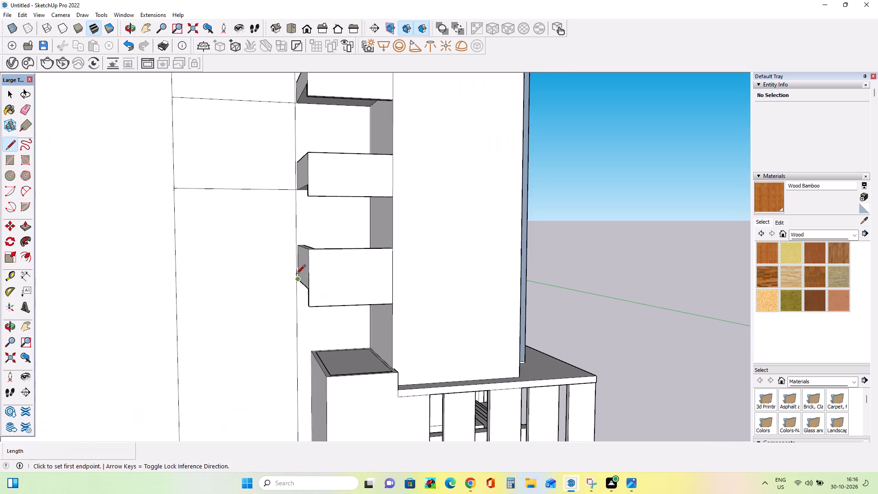
{"action": "left_click", "coordinate": [298, 278]}
{"action": "left_click", "coordinate": [177, 286]}
Draw a fourth horizontal line about 15' 10" long across the strip, below the lowest balcony and near the base block's top.
{"action": "scroll", "coordinate": [218, 280], "scroll_direction": "down", "scroll_amount": 7}
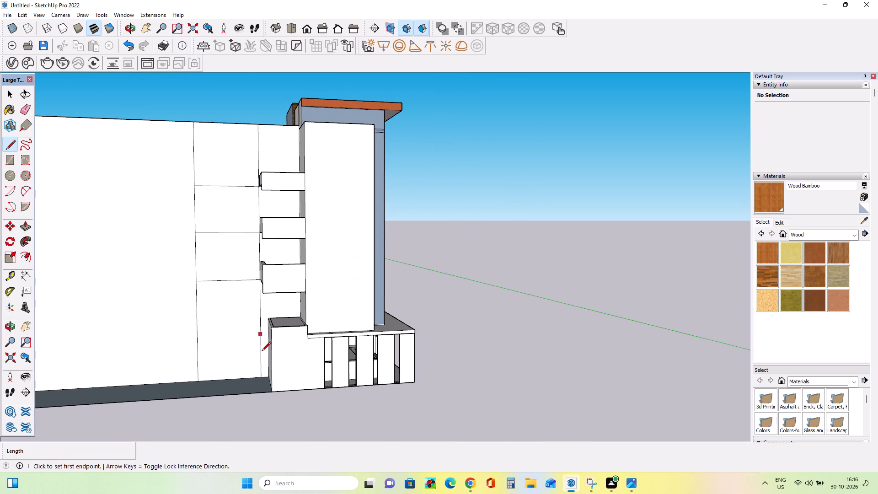
{"action": "scroll", "coordinate": [261, 352], "scroll_direction": "up", "scroll_amount": 6}
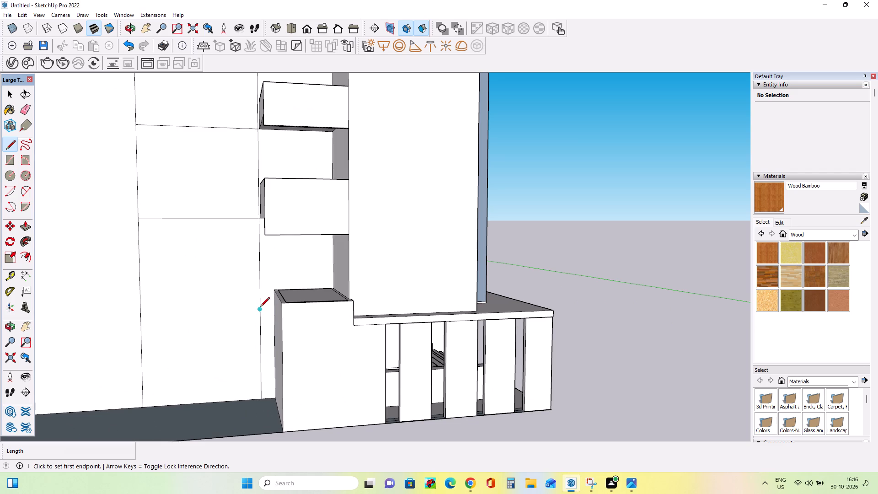
{"action": "left_click", "coordinate": [260, 312]}
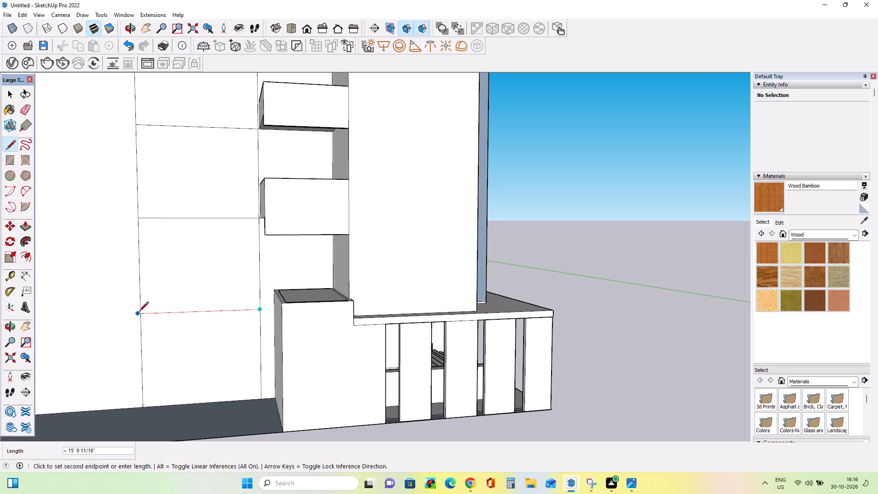
{"action": "left_click", "coordinate": [141, 312]}
Examine the divided strip on the side wall from its base up to the roof edge.
{"action": "middle_click", "coordinate": [230, 385]}
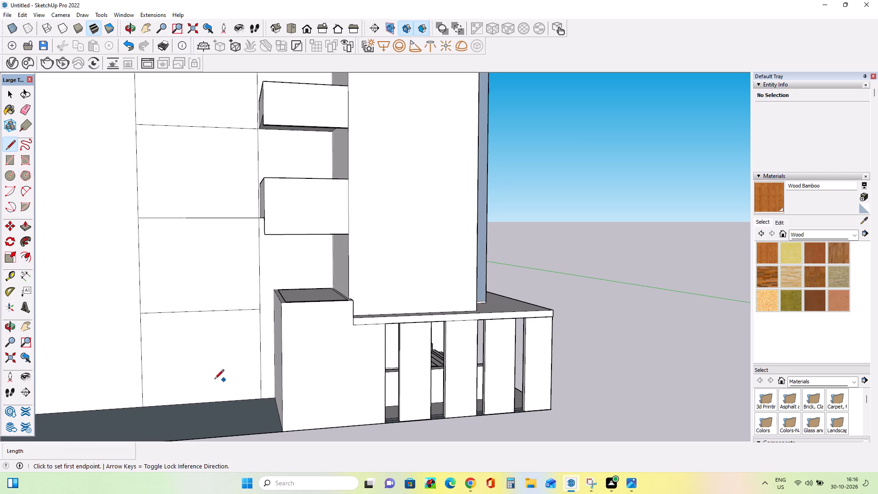
{"action": "scroll", "coordinate": [166, 393], "scroll_direction": "down", "scroll_amount": 2}
{"action": "middle_click_drag", "start_coordinate": [180, 389], "coordinate": [190, 393]}
{"action": "scroll", "coordinate": [232, 390], "scroll_direction": "down", "scroll_amount": 2}
{"action": "middle_click", "coordinate": [212, 380]}
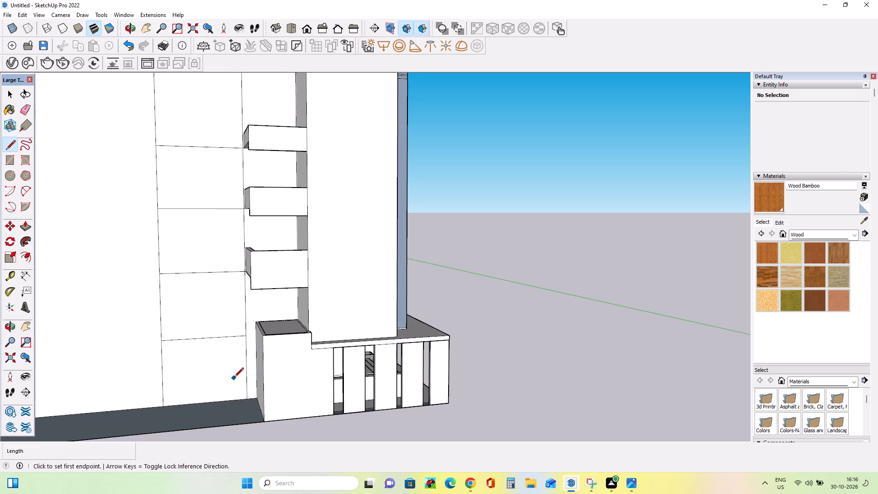
{"action": "middle_click_drag", "start_coordinate": [228, 337], "coordinate": [236, 362]}
{"action": "scroll", "coordinate": [236, 362], "scroll_direction": "down", "scroll_amount": 6}
{"action": "scroll", "coordinate": [203, 230], "scroll_direction": "up", "scroll_amount": 2}
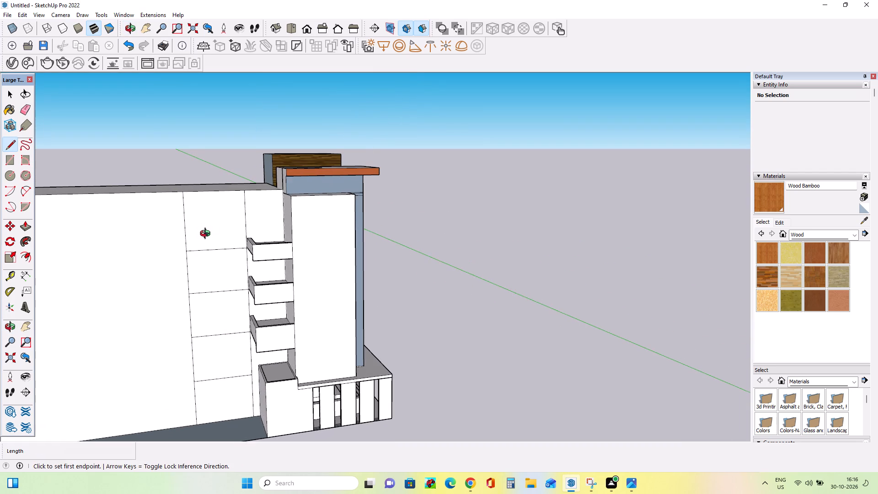
{"action": "middle_click_drag", "start_coordinate": [207, 235], "coordinate": [209, 227]}
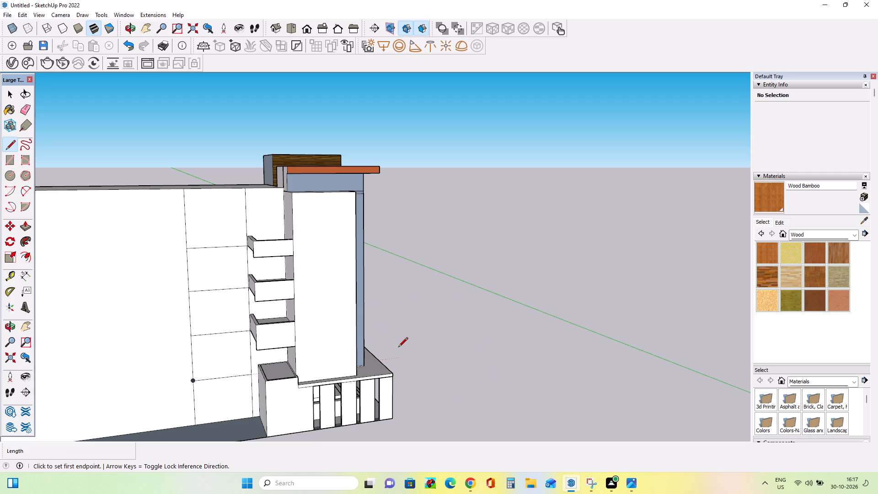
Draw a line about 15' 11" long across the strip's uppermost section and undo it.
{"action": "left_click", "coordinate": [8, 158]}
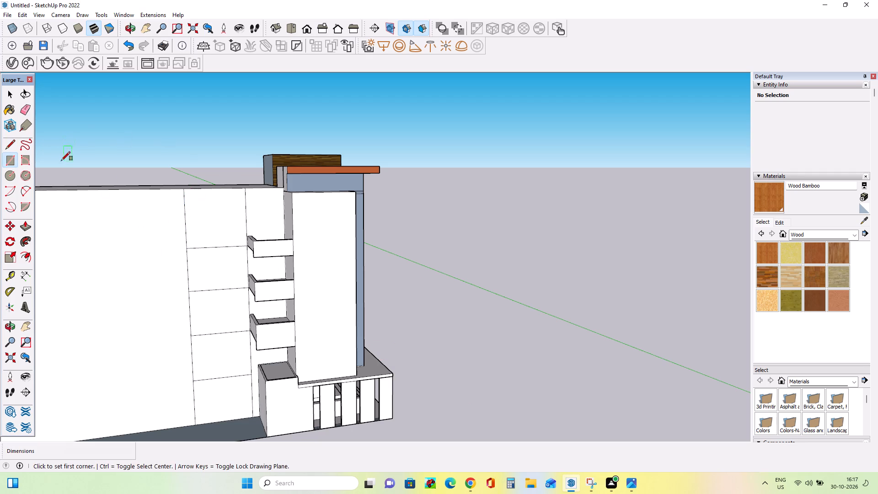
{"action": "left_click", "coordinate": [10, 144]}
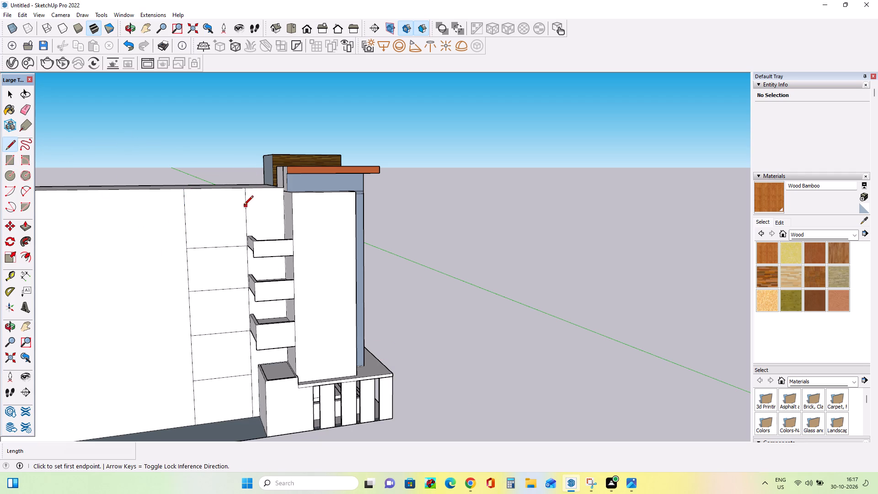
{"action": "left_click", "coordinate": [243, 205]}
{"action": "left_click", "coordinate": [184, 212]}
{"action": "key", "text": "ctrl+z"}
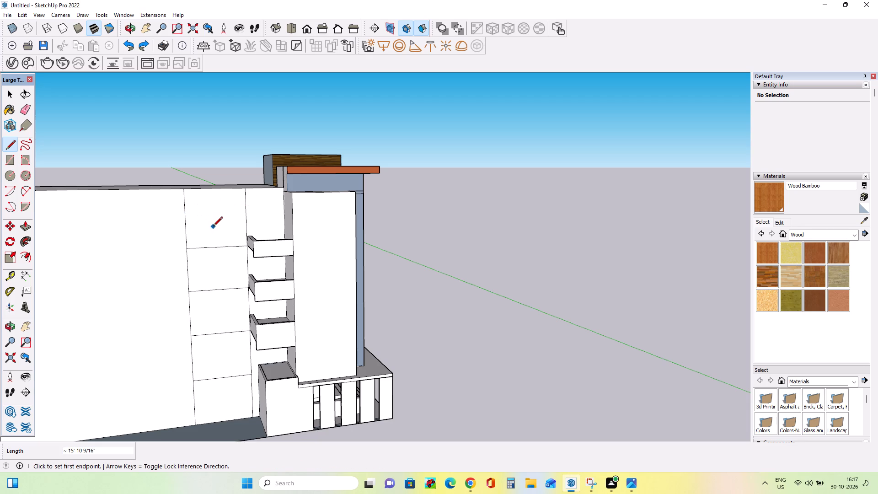
Draw a level line about 15' 10" long across the strip's uppermost section, just below the wall's top edge.
{"action": "left_click", "coordinate": [246, 204]}
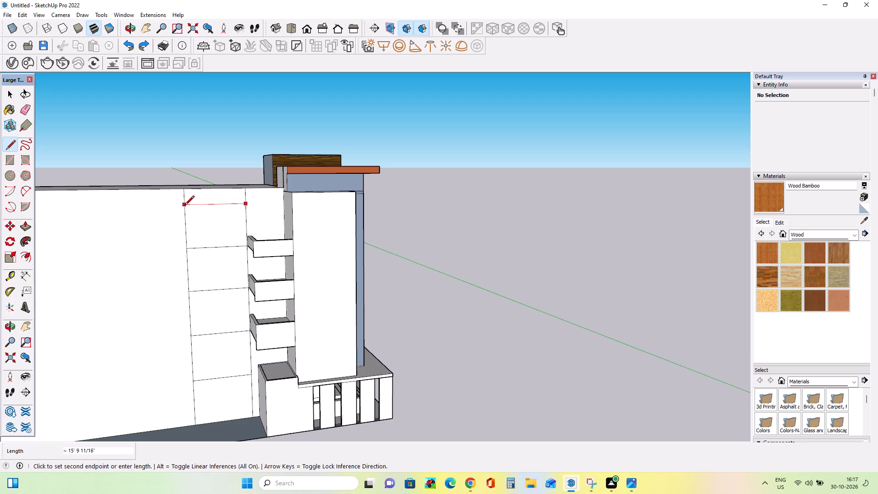
{"action": "left_click", "coordinate": [185, 206]}
Draw two upright rectangles about 3' 10" by 11' 7" side by side in the strip's highest full-height cell, spanning its horizontal lines.
{"action": "middle_click_drag", "start_coordinate": [223, 233], "coordinate": [249, 230]}
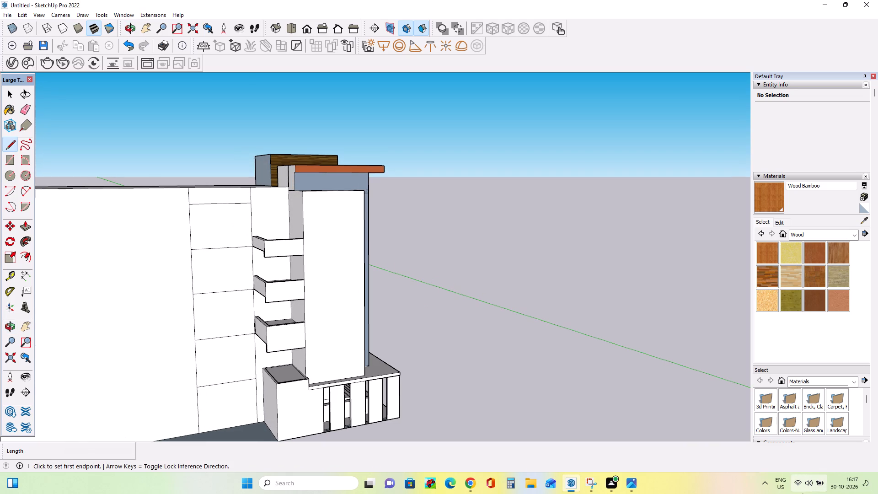
{"action": "left_click", "coordinate": [9, 159]}
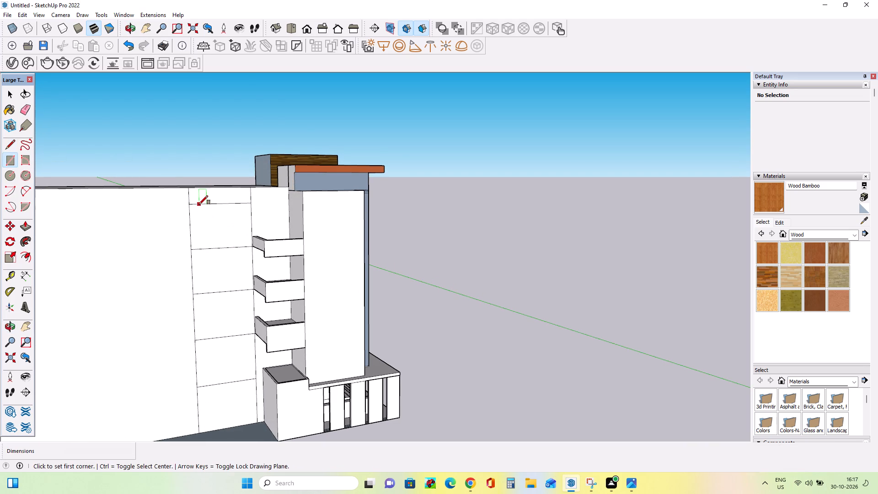
{"action": "left_click", "coordinate": [199, 204]}
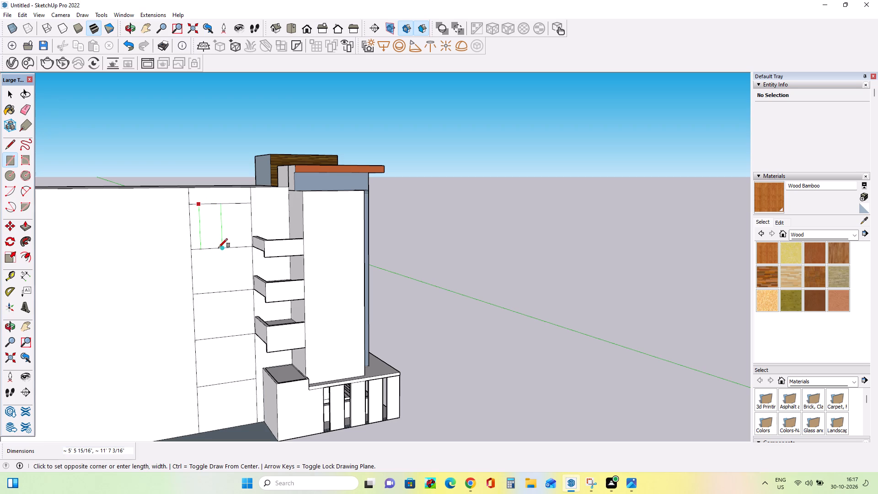
{"action": "left_click", "coordinate": [216, 247]}
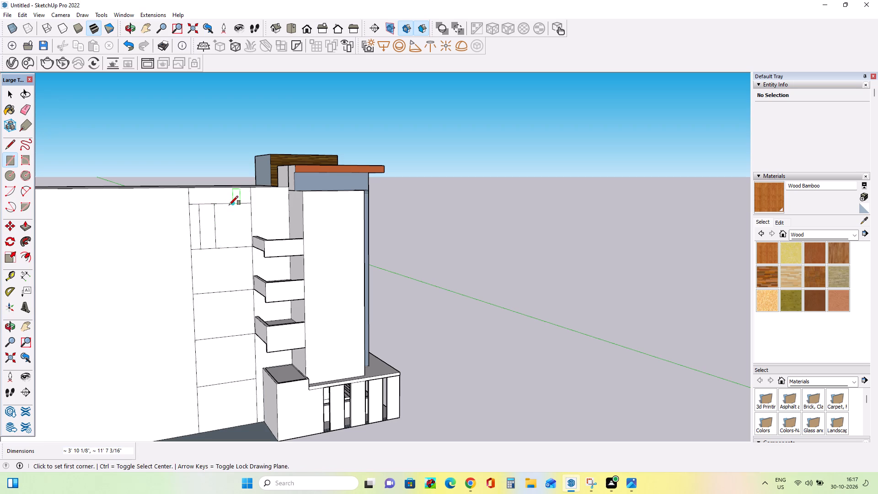
{"action": "scroll", "coordinate": [227, 205], "scroll_direction": "up", "scroll_amount": 2}
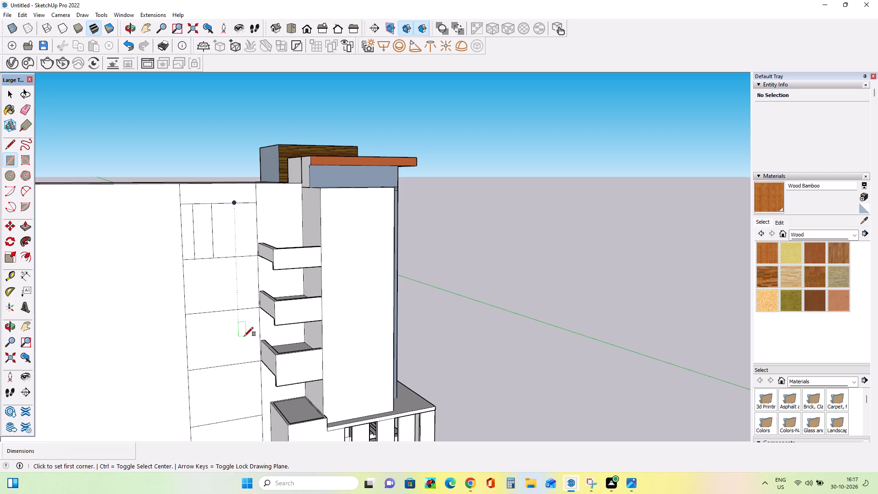
{"action": "left_click", "coordinate": [226, 205]}
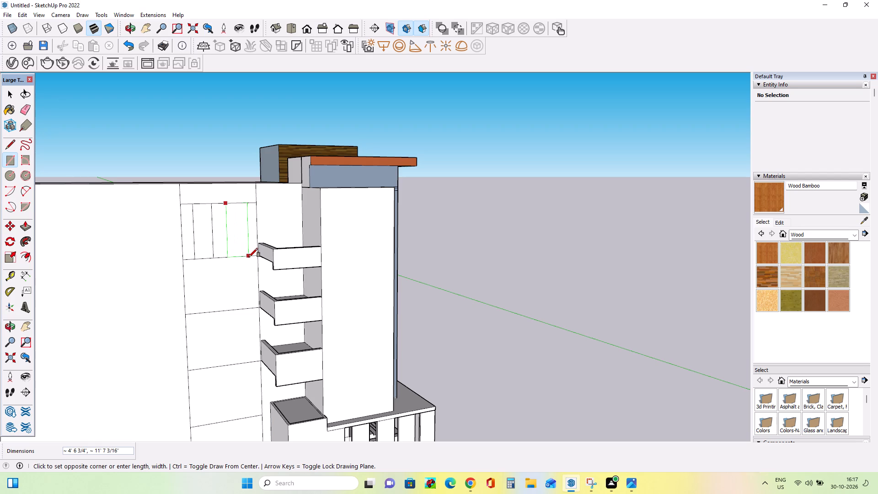
{"action": "left_click", "coordinate": [246, 258]}
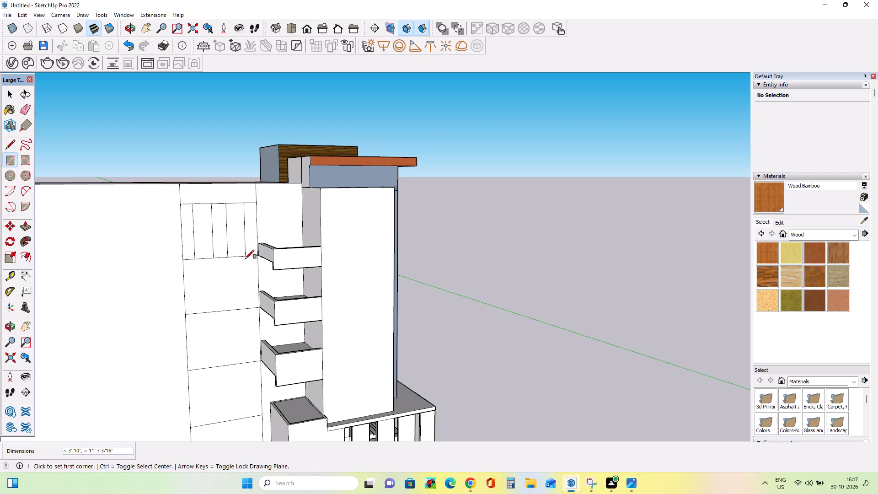
Draw two vertical lines about 49' 8" and 51' 2" long, continuing the first upright rectangle's sides down the strip to the wall's base.
{"action": "middle_click_drag", "start_coordinate": [213, 365], "coordinate": [203, 345]}
{"action": "scroll", "coordinate": [199, 339], "scroll_direction": "down", "scroll_amount": 5}
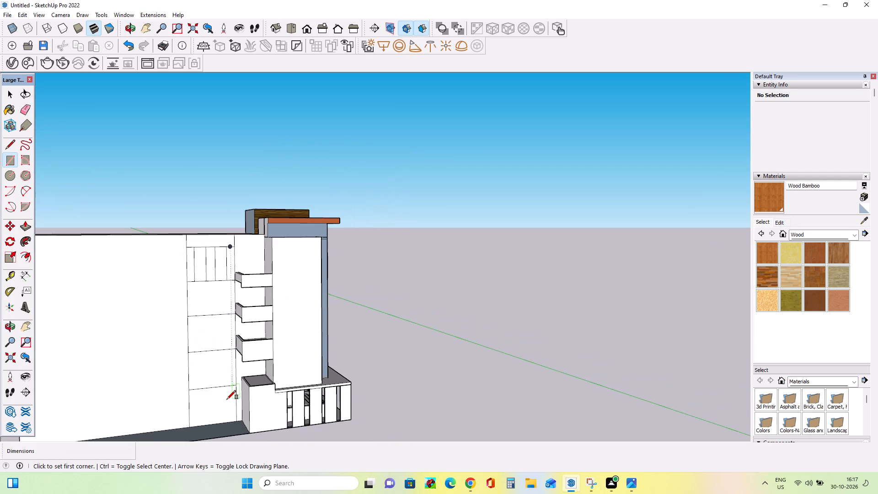
{"action": "scroll", "coordinate": [227, 399], "scroll_direction": "up", "scroll_amount": 6}
{"action": "left_click", "coordinate": [10, 146]}
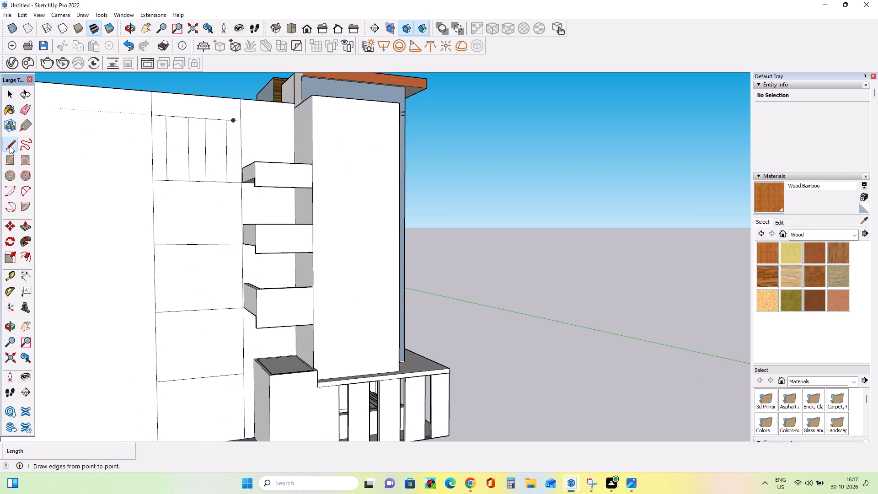
{"action": "left_click", "coordinate": [169, 180]}
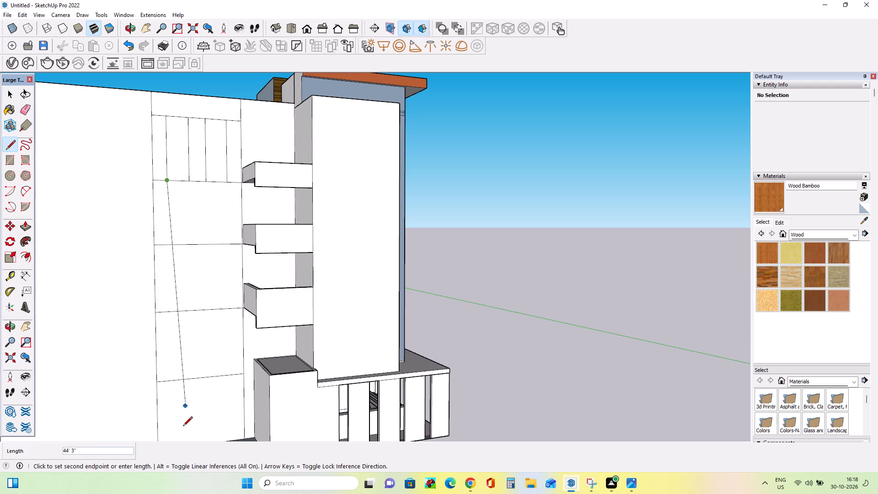
{"action": "scroll", "coordinate": [179, 405], "scroll_direction": "down", "scroll_amount": 4}
{"action": "left_click", "coordinate": [177, 436]}
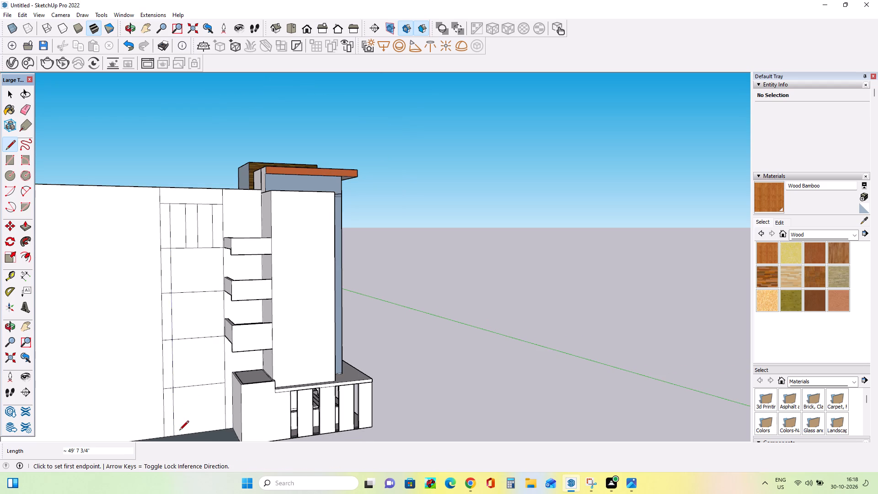
{"action": "left_click", "coordinate": [187, 242]}
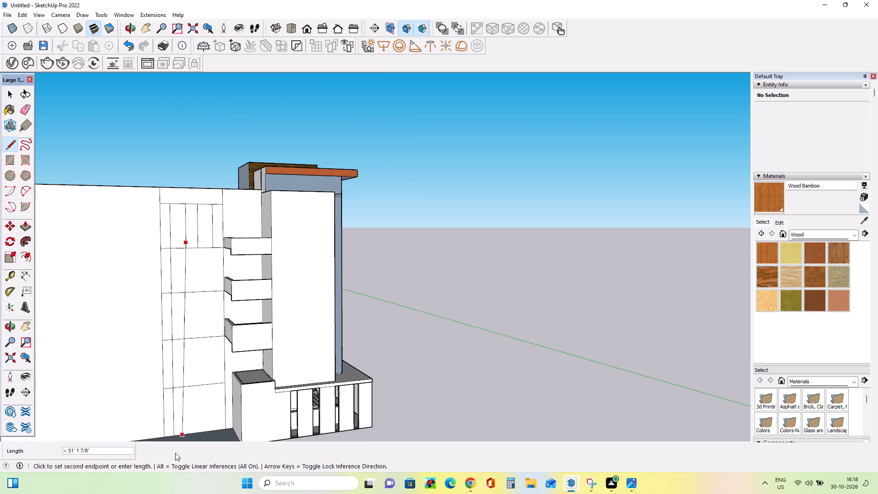
{"action": "left_click", "coordinate": [191, 438]}
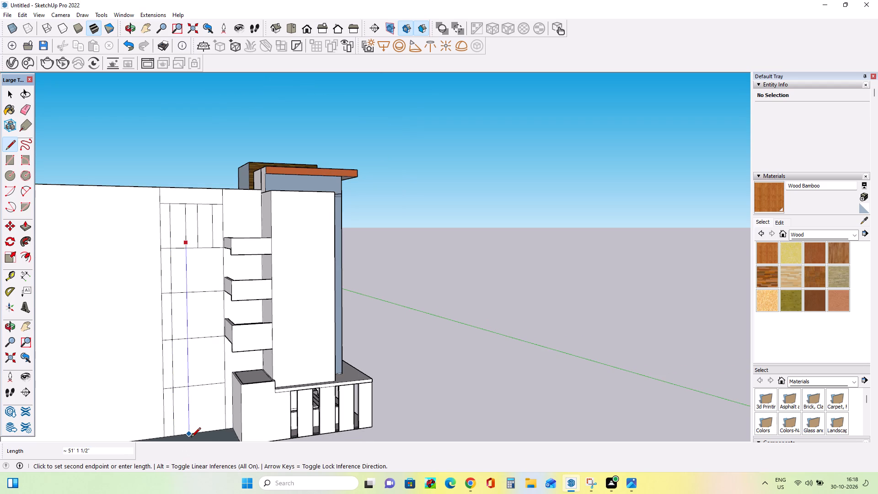
Draw two more vertical lines continuing the second upright rectangle's sides down to the wall's base, the first about 49' 8" long.
{"action": "middle_click_drag", "start_coordinate": [229, 431], "coordinate": [192, 421]}
{"action": "scroll", "coordinate": [192, 416], "scroll_direction": "up", "scroll_amount": 4}
{"action": "middle_click_drag", "start_coordinate": [192, 416], "coordinate": [193, 410]}
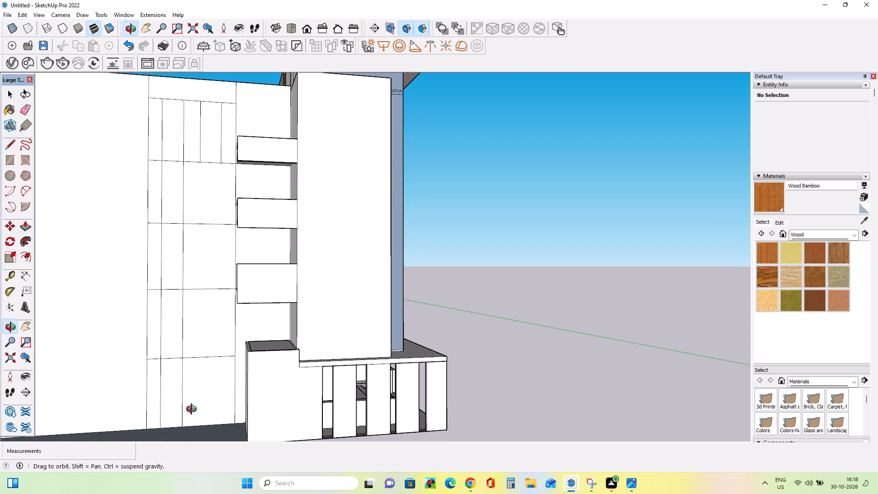
{"action": "middle_click_drag", "start_coordinate": [193, 410], "coordinate": [195, 410]}
{"action": "scroll", "coordinate": [234, 347], "scroll_direction": "up", "scroll_amount": 1}
{"action": "left_click", "coordinate": [198, 142]}
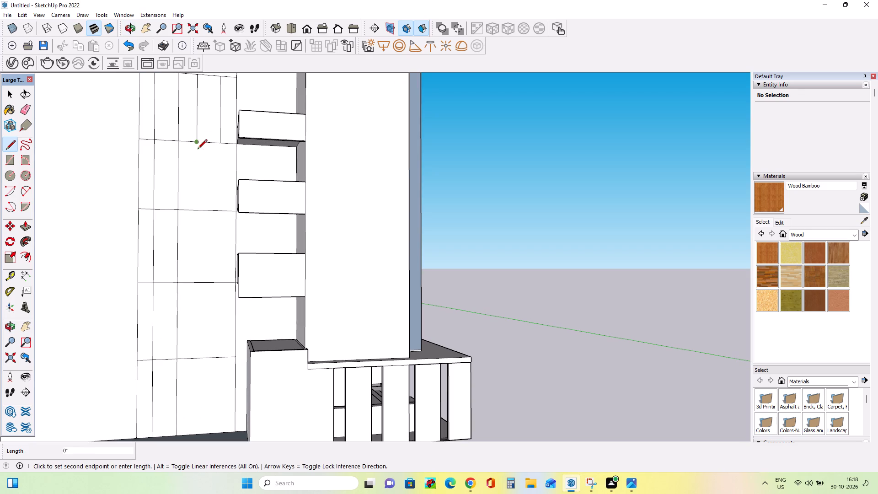
{"action": "left_click", "coordinate": [194, 436]}
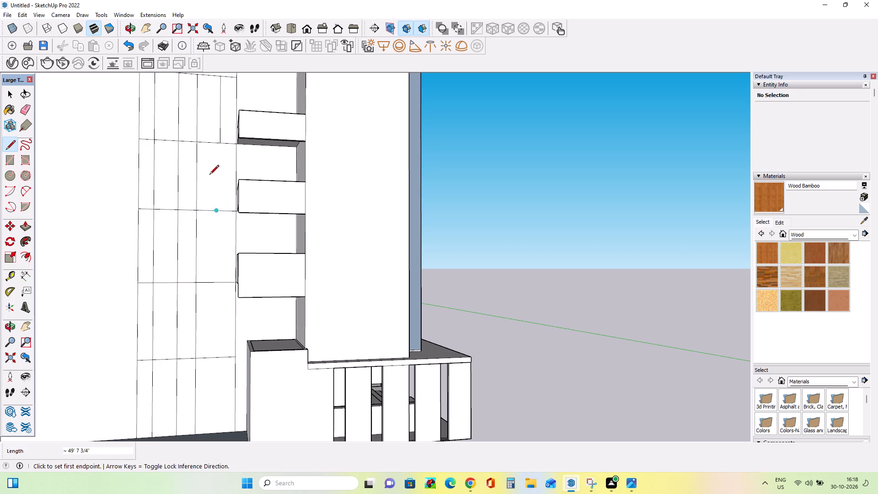
{"action": "left_click", "coordinate": [219, 144]}
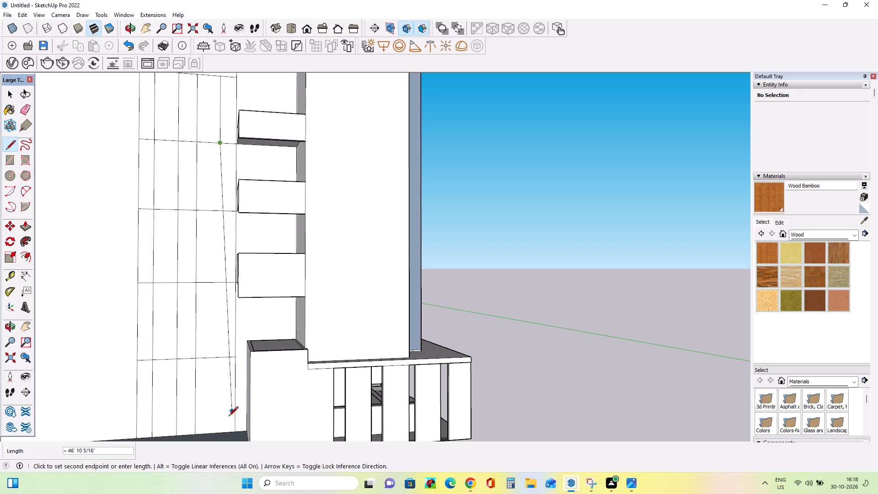
{"action": "left_click", "coordinate": [223, 434]}
Examine the strip's grid of vertical and horizontal divisions on the side wall from the roof edge to the base.
{"action": "middle_click_drag", "start_coordinate": [205, 423], "coordinate": [222, 433]}
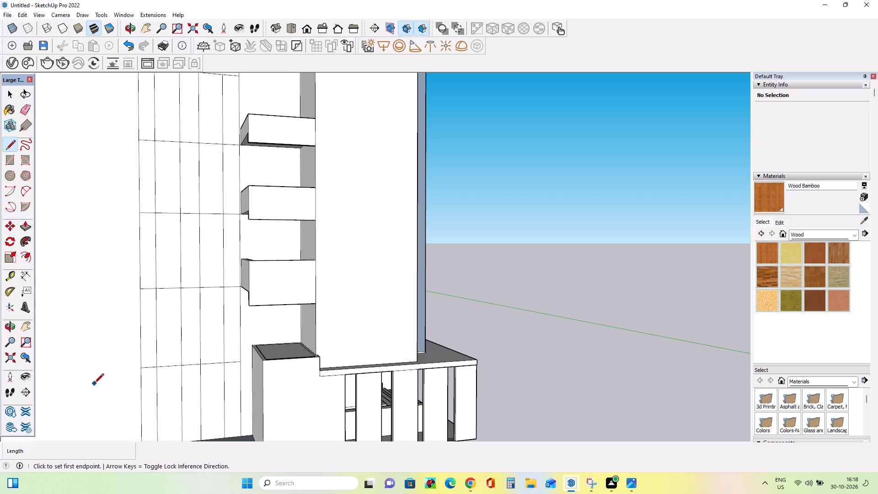
{"action": "scroll", "coordinate": [211, 269], "scroll_direction": "down", "scroll_amount": 3}
{"action": "middle_click_drag", "start_coordinate": [216, 289], "coordinate": [232, 323]}
{"action": "scroll", "coordinate": [172, 221], "scroll_direction": "up", "scroll_amount": 3}
{"action": "middle_click_drag", "start_coordinate": [177, 224], "coordinate": [180, 229]}
{"action": "scroll", "coordinate": [180, 229], "scroll_direction": "down", "scroll_amount": 2}
{"action": "middle_click_drag", "start_coordinate": [185, 237], "coordinate": [188, 245]}
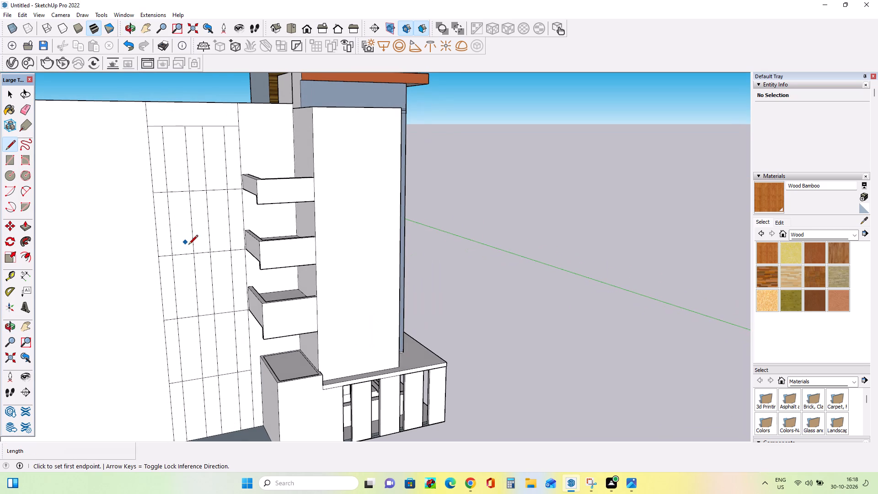
{"action": "scroll", "coordinate": [188, 231], "scroll_direction": "down", "scroll_amount": 6}
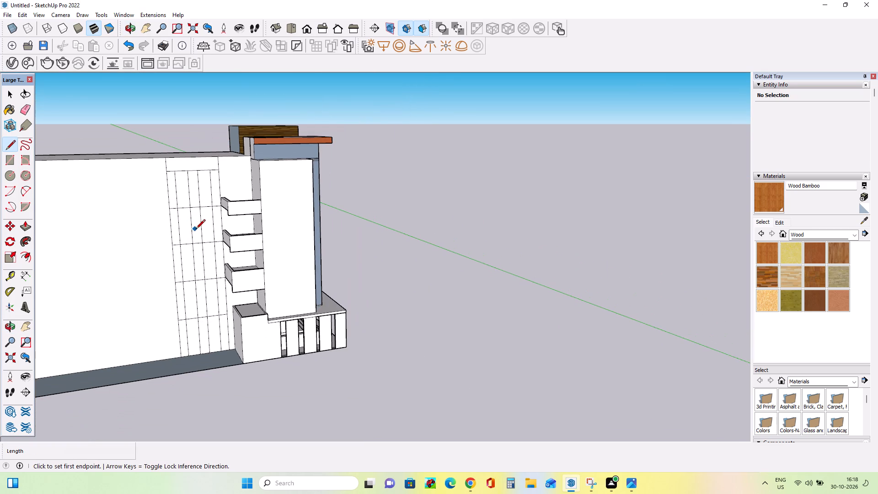
{"action": "scroll", "coordinate": [200, 228], "scroll_direction": "down", "scroll_amount": 3}
{"action": "scroll", "coordinate": [191, 250], "scroll_direction": "up", "scroll_amount": 4}
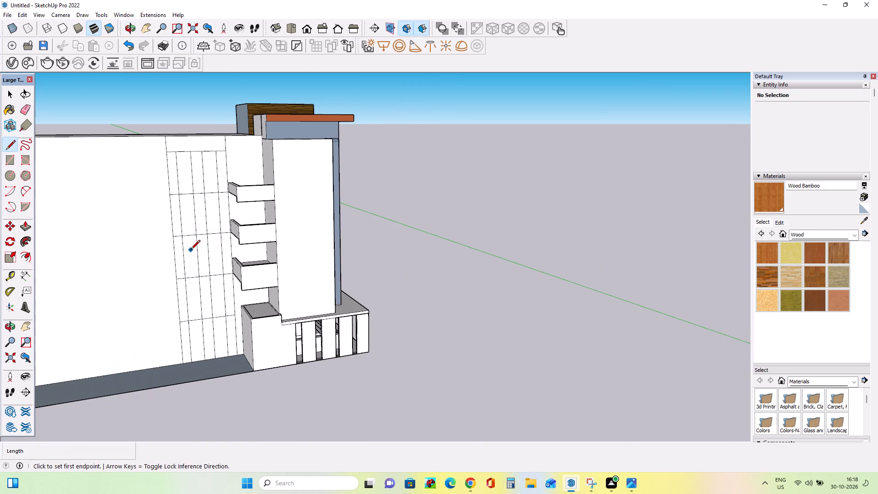
{"action": "middle_click_drag", "start_coordinate": [193, 250], "coordinate": [198, 252]}
{"action": "scroll", "coordinate": [175, 185], "scroll_direction": "up", "scroll_amount": 5}
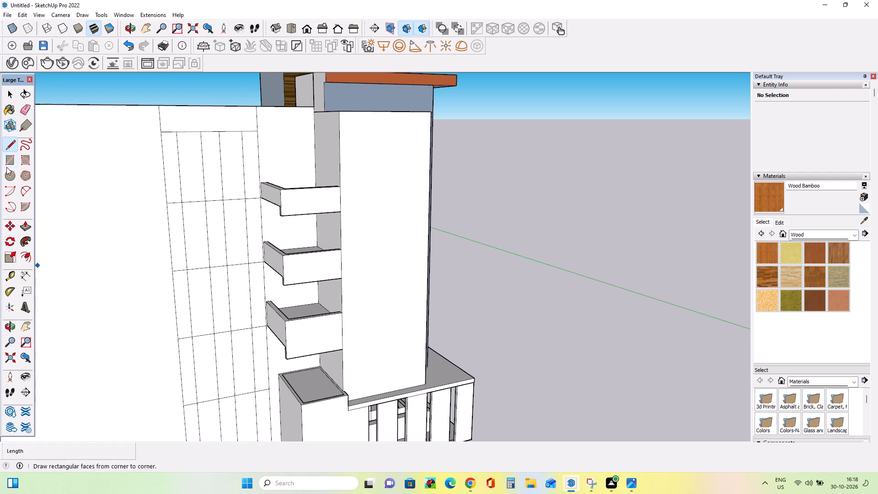
Offset the outlines of the two upright rectangles in the strip's highest full-height cell slightly inward to form narrow frames.
{"action": "left_click", "coordinate": [27, 257]}
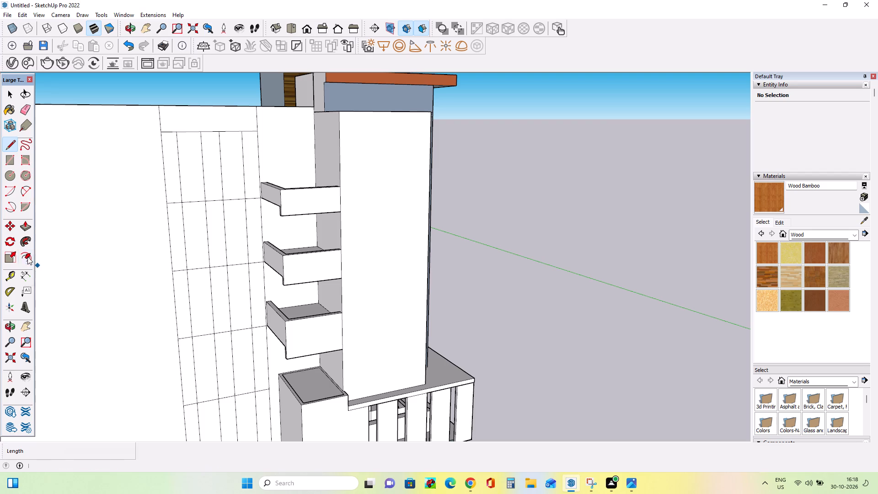
{"action": "left_click_drag", "start_coordinate": [187, 160], "coordinate": [179, 163]}
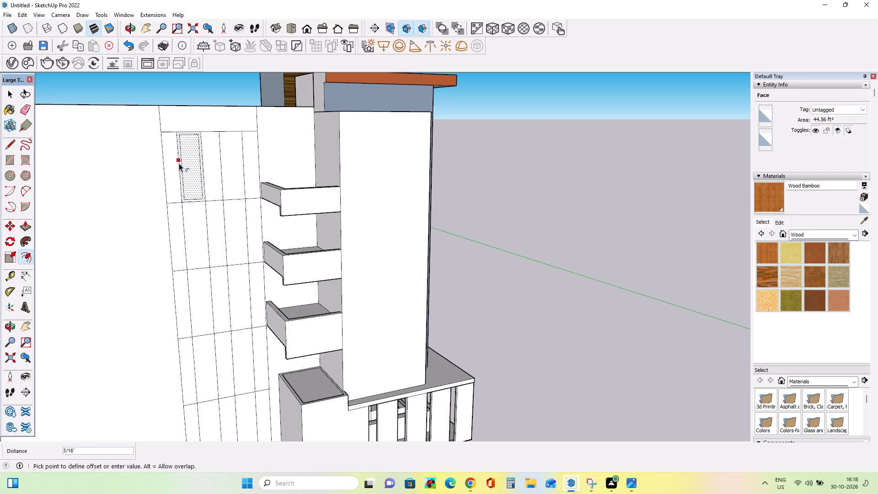
{"action": "left_click_drag", "start_coordinate": [179, 163], "coordinate": [181, 165]}
{"action": "left_click_drag", "start_coordinate": [231, 161], "coordinate": [225, 164]}
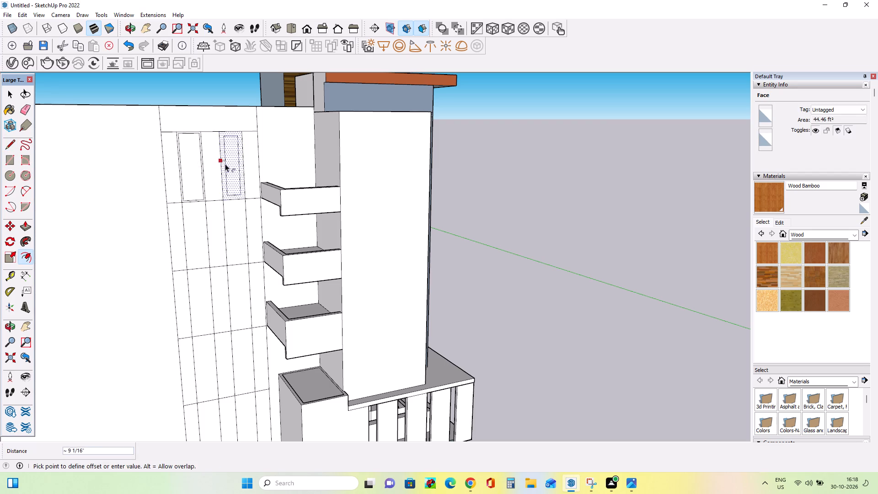
{"action": "left_click_drag", "start_coordinate": [225, 164], "coordinate": [222, 164]}
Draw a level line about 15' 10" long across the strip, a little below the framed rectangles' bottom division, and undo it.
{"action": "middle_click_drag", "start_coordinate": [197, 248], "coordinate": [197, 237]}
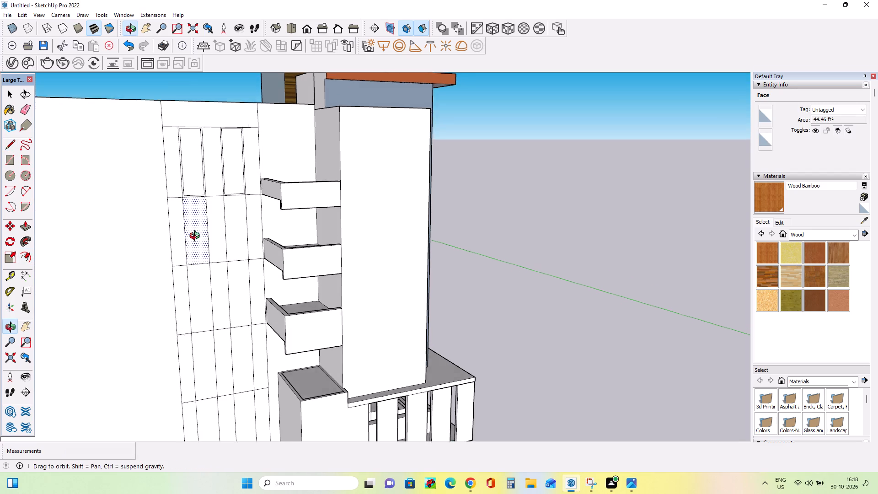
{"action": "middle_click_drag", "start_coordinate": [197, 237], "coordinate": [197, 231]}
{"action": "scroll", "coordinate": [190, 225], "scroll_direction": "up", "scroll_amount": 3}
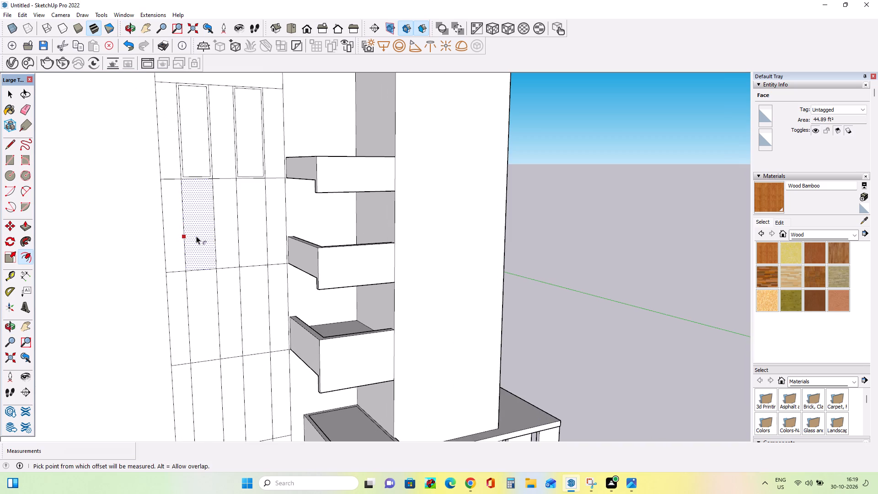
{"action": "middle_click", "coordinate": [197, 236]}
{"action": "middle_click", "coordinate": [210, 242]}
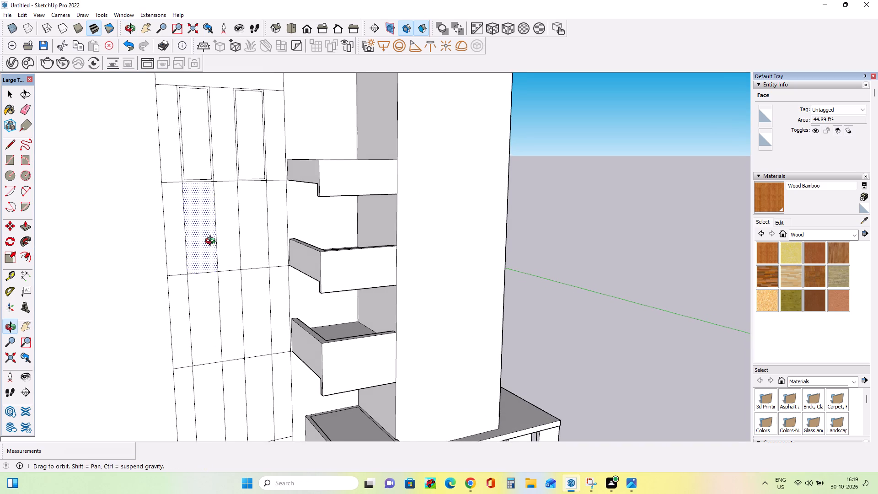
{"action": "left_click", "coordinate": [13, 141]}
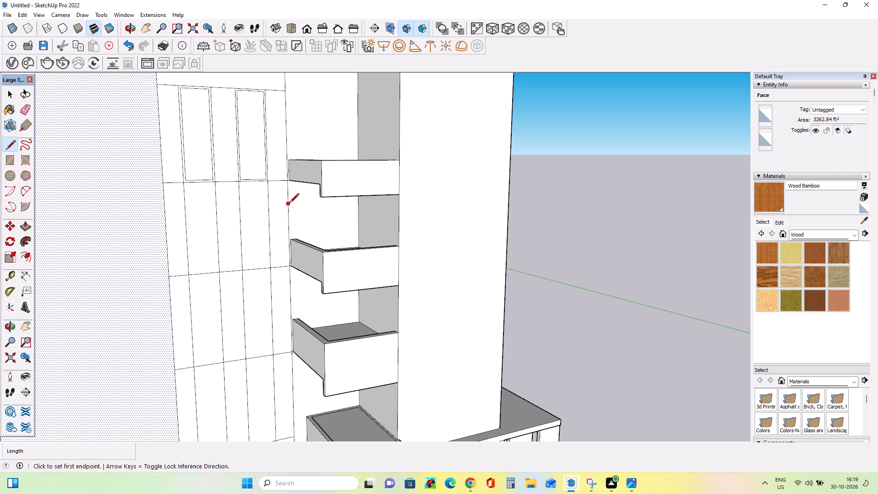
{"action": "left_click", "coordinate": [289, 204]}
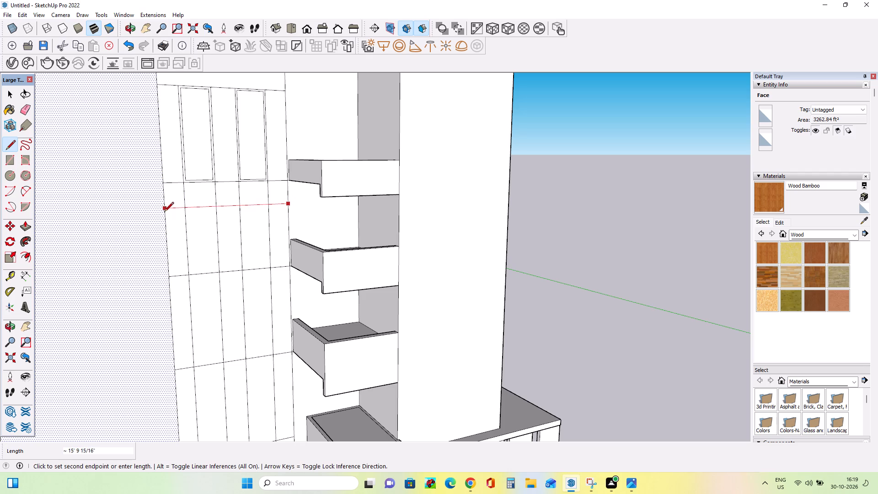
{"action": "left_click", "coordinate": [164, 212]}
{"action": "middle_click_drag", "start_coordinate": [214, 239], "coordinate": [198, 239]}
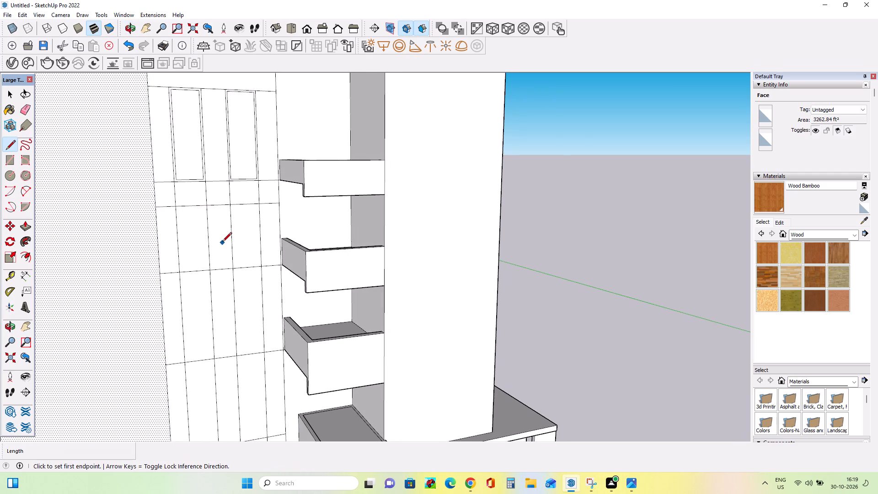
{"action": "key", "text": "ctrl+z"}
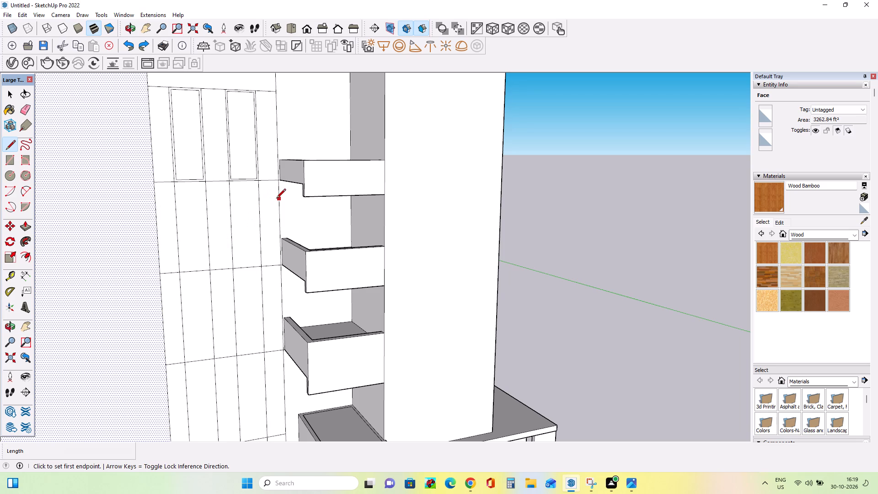
Draw a level line across the full width of the strip, slightly below the division under the two framed rectangles.
{"action": "scroll", "coordinate": [278, 220], "scroll_direction": "down", "scroll_amount": 3}
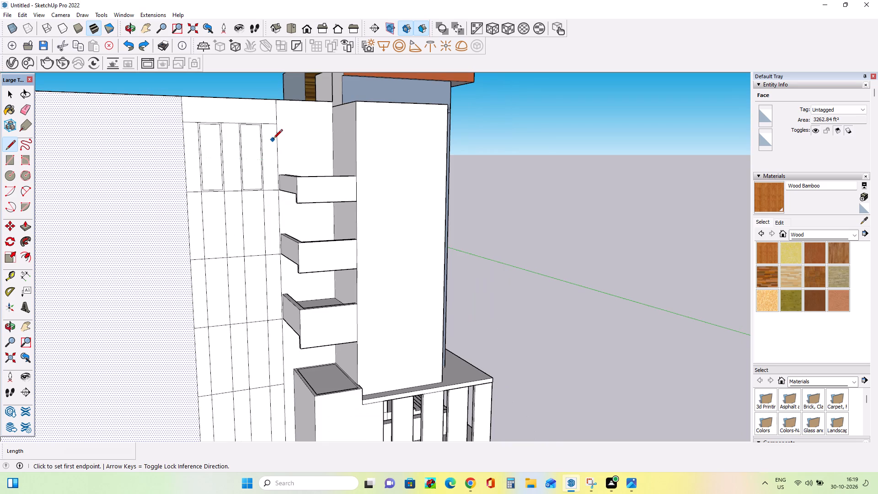
{"action": "scroll", "coordinate": [273, 141], "scroll_direction": "up", "scroll_amount": 2}
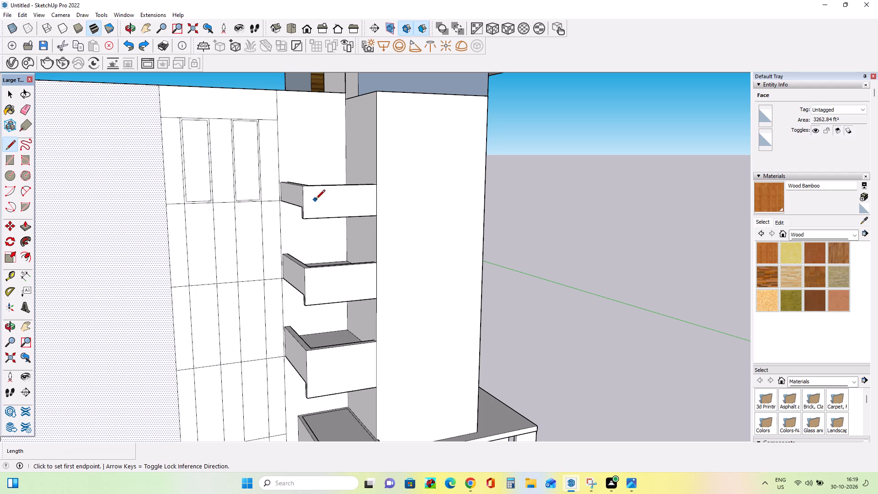
{"action": "middle_click_drag", "start_coordinate": [318, 221], "coordinate": [313, 205]}
{"action": "scroll", "coordinate": [273, 199], "scroll_direction": "up", "scroll_amount": 3}
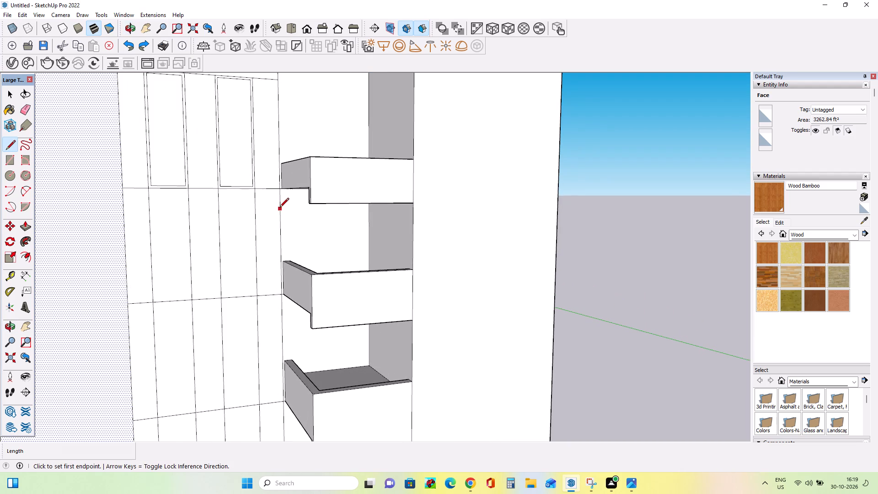
{"action": "left_click", "coordinate": [279, 208]}
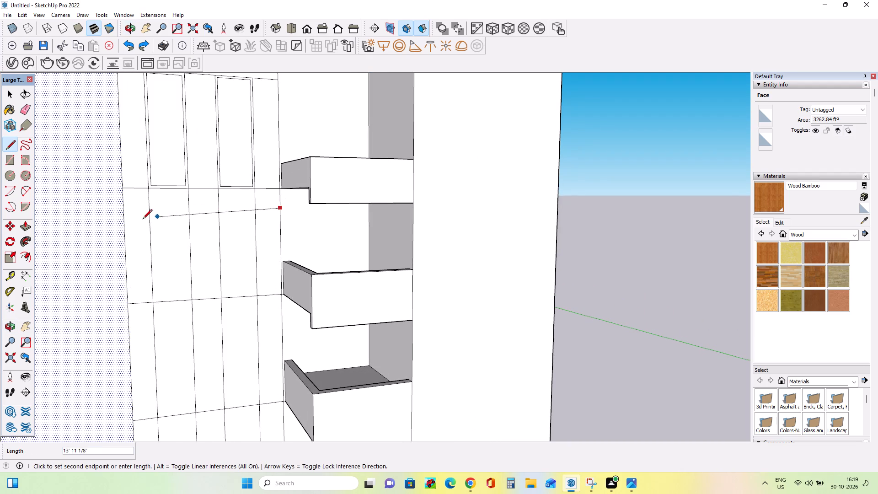
{"action": "left_click", "coordinate": [124, 211]}
{"action": "middle_click", "coordinate": [241, 236]}
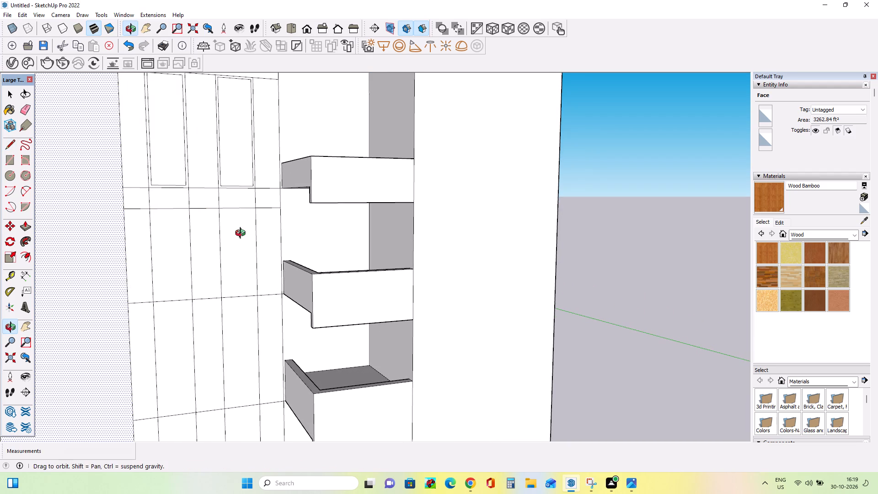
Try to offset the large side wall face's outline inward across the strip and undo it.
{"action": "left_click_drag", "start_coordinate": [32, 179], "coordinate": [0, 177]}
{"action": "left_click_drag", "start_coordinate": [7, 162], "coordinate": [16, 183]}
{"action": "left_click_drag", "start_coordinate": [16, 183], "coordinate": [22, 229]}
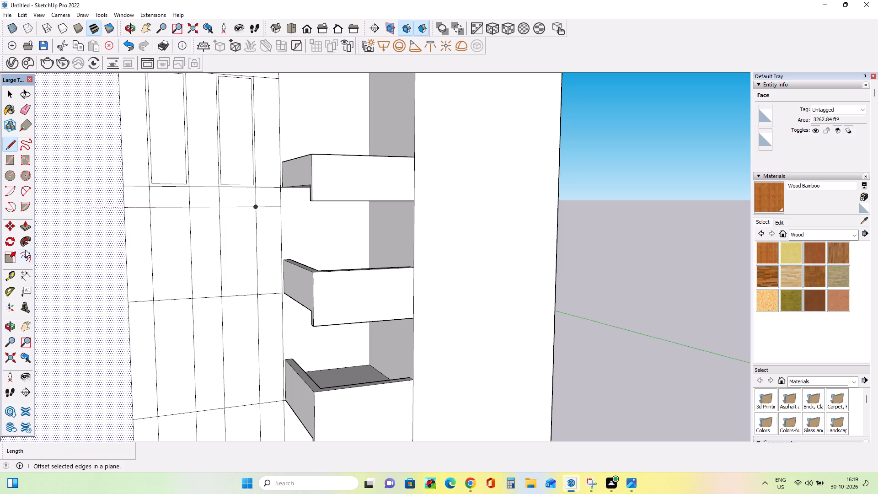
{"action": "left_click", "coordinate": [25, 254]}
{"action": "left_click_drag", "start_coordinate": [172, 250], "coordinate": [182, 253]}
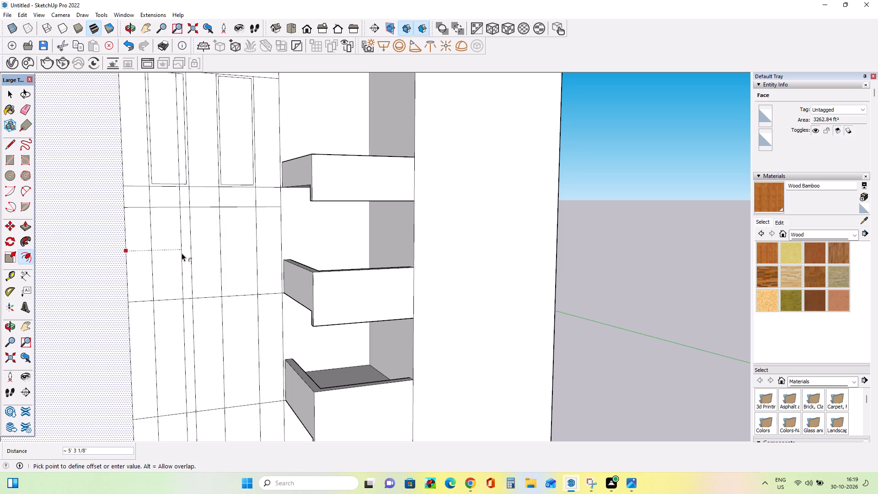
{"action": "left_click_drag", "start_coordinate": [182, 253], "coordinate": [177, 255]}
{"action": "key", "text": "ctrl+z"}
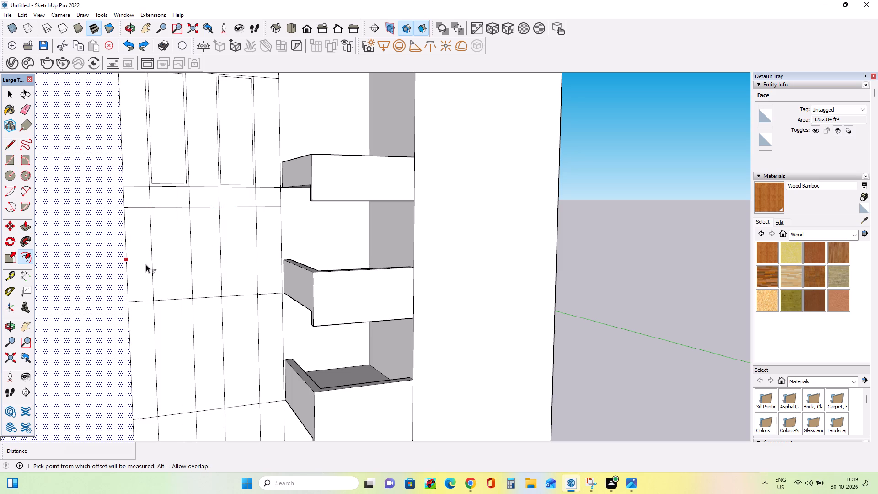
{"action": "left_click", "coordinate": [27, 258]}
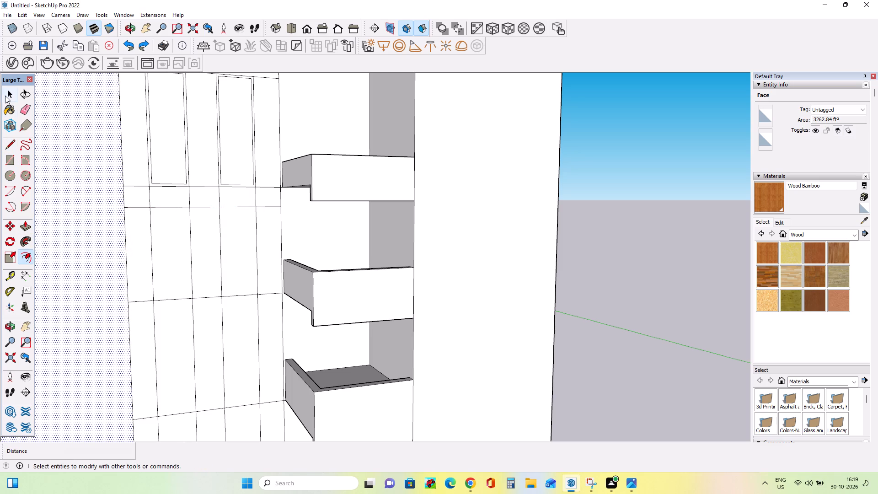
Offset the outline of the left upright rectangle below the two framed ones slightly inward to form a narrow frame.
{"action": "left_click", "coordinate": [10, 93]}
{"action": "left_click", "coordinate": [164, 258]}
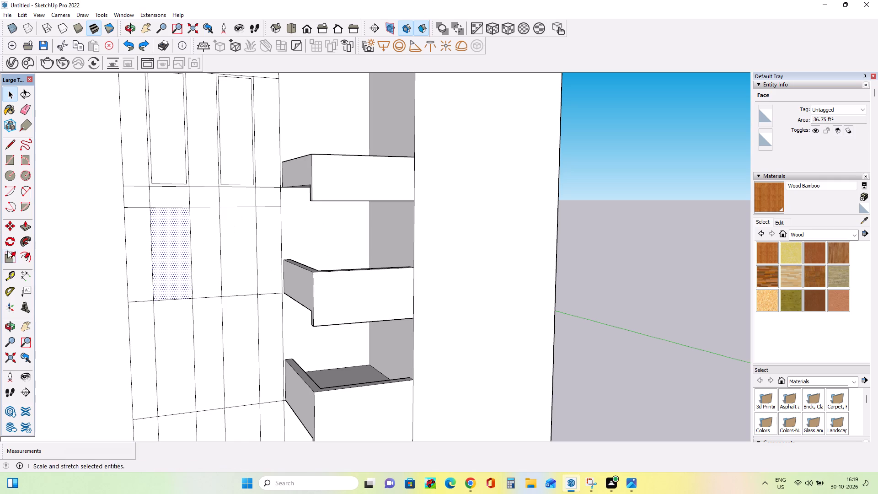
{"action": "left_click", "coordinate": [25, 256]}
{"action": "left_click_drag", "start_coordinate": [176, 253], "coordinate": [187, 255]}
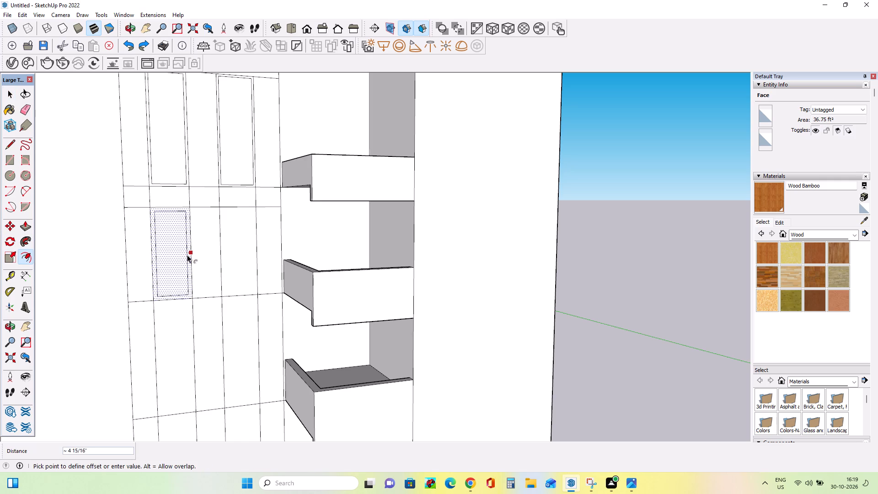
{"action": "left_click_drag", "start_coordinate": [187, 255], "coordinate": [189, 255]}
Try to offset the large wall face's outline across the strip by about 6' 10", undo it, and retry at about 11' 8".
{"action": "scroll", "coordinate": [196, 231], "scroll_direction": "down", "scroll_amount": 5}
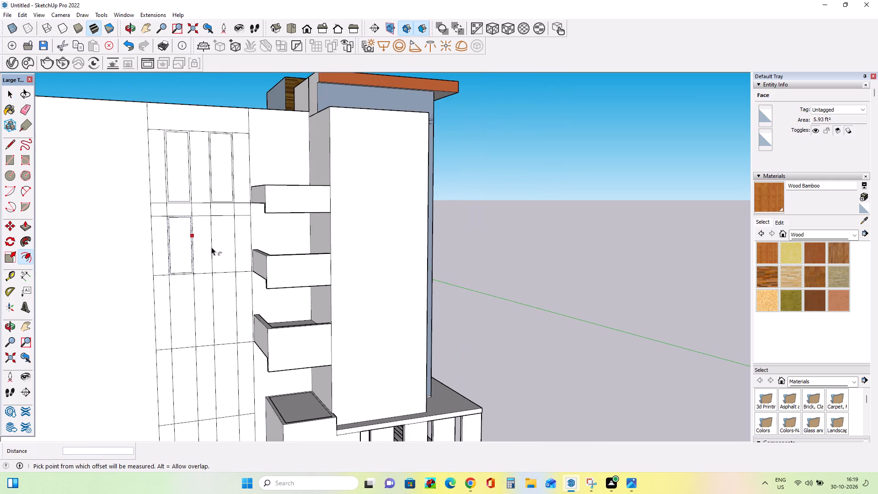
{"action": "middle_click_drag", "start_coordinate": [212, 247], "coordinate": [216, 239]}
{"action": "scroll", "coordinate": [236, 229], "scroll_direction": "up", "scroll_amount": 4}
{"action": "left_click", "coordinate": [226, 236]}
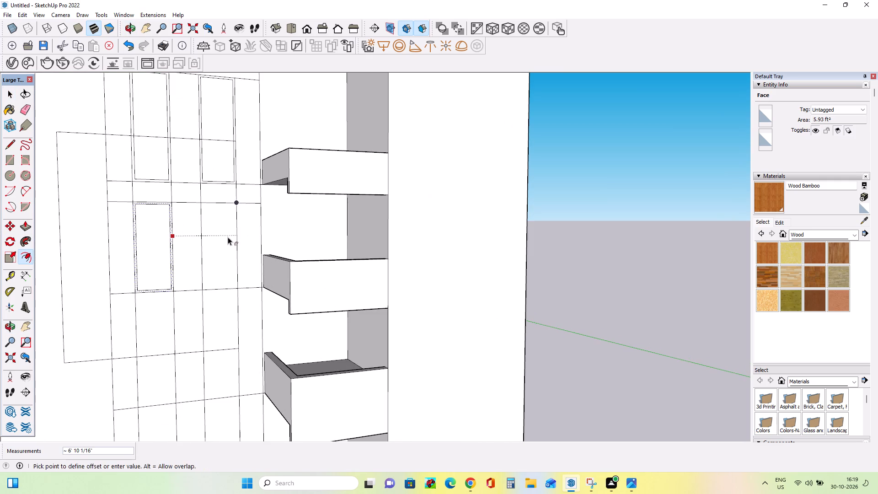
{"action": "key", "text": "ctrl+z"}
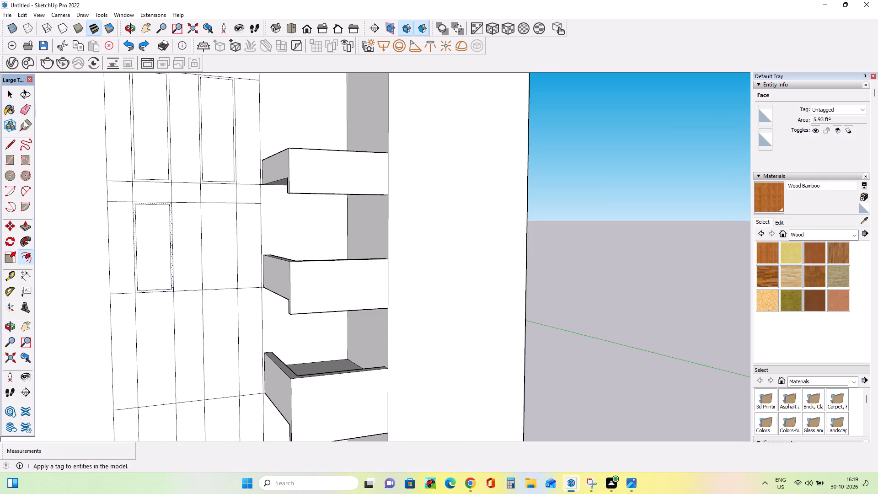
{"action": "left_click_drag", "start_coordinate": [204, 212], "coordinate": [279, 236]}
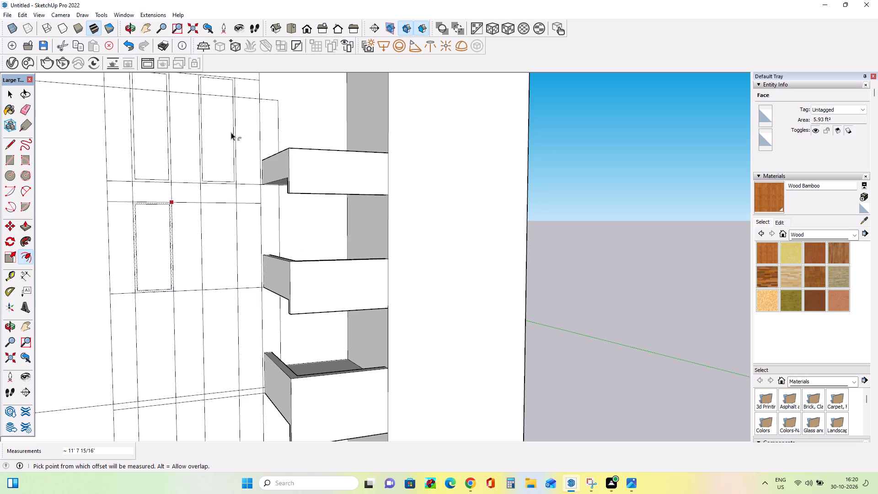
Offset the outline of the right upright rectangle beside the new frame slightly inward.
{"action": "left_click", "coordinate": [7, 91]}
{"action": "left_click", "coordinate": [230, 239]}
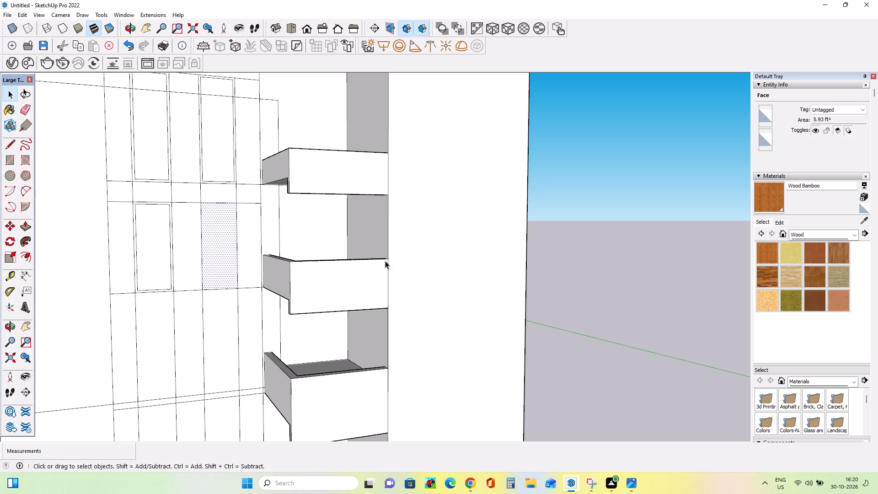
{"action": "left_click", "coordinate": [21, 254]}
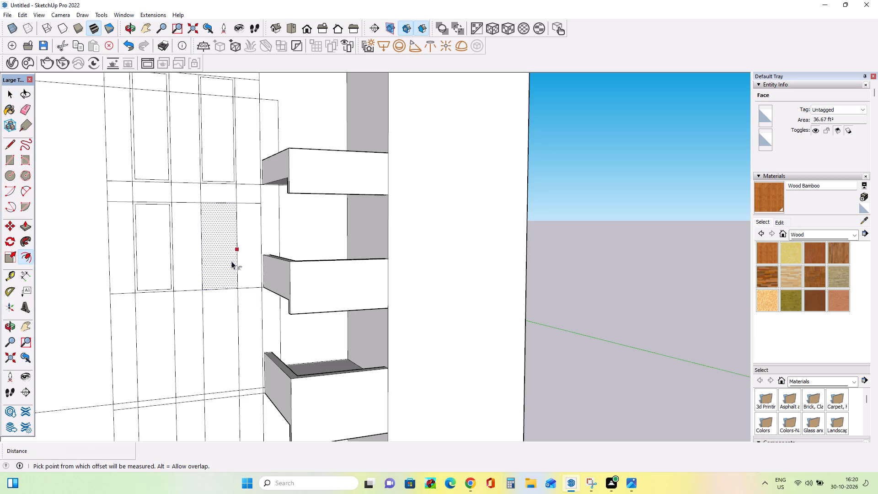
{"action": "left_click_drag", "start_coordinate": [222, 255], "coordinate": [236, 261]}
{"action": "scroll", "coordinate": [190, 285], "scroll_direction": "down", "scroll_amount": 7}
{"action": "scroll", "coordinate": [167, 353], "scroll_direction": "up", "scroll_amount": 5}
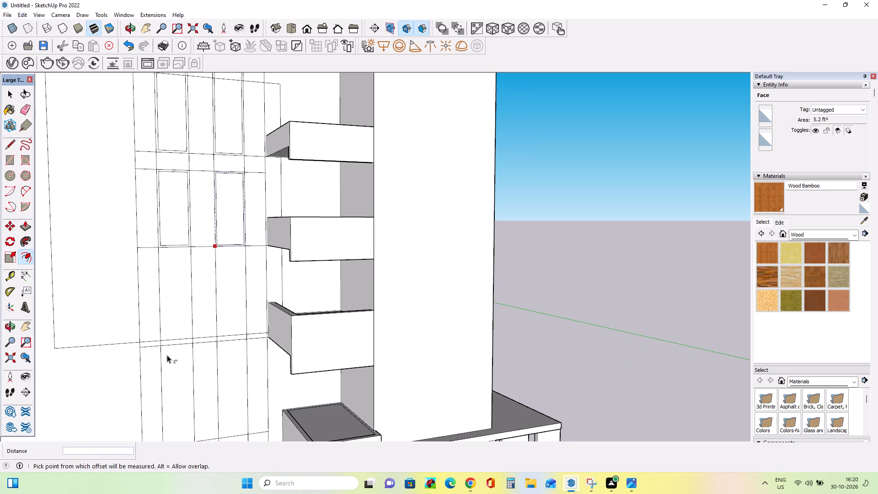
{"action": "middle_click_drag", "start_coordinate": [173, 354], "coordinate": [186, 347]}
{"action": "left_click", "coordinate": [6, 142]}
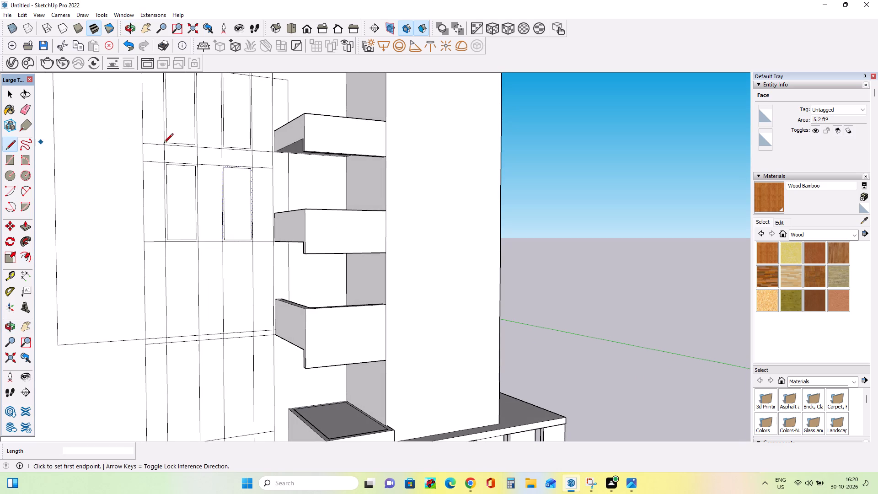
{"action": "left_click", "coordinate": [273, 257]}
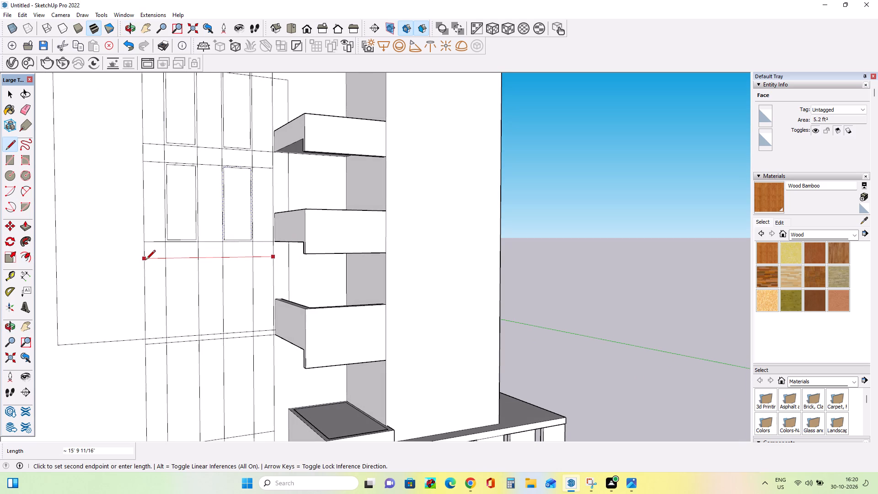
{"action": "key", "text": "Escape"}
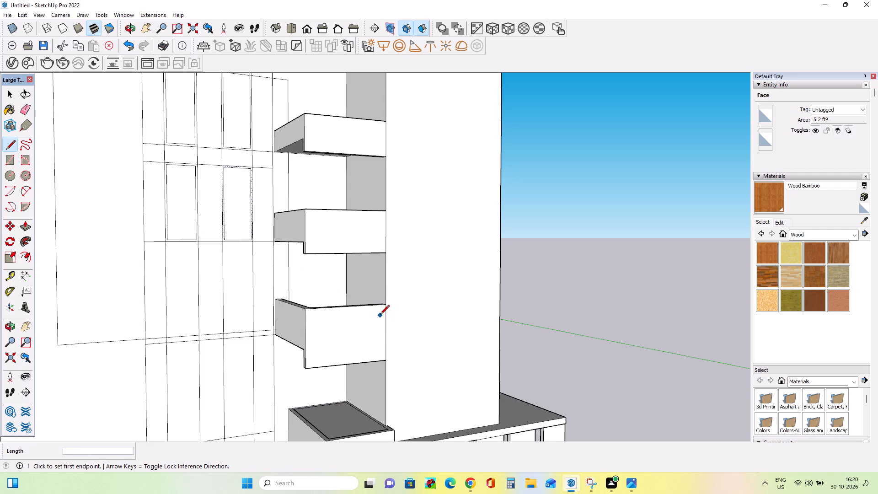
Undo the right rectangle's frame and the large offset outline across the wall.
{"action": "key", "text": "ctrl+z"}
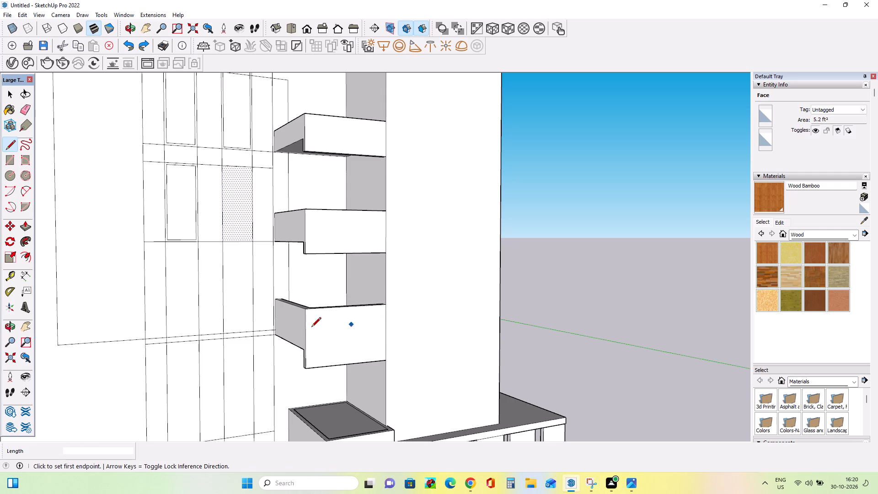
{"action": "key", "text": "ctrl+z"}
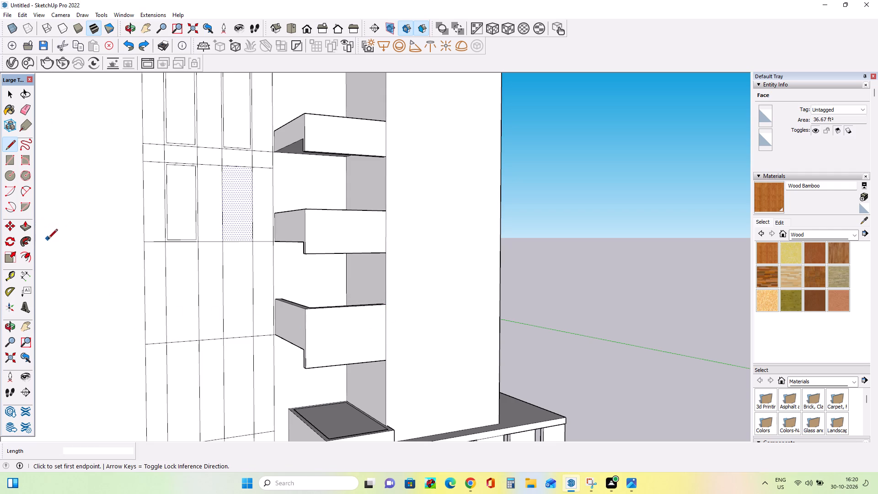
Offset the right upright rectangle's outline inward by about 2 13/16" to match the framed rectangle beside it.
{"action": "middle_click_drag", "start_coordinate": [186, 306], "coordinate": [191, 319]}
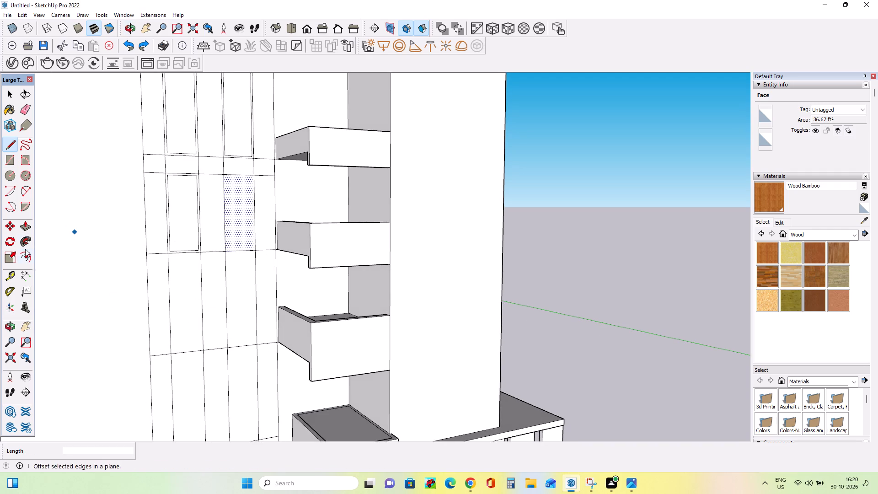
{"action": "left_click", "coordinate": [22, 256]}
{"action": "left_click_drag", "start_coordinate": [236, 211], "coordinate": [243, 212]}
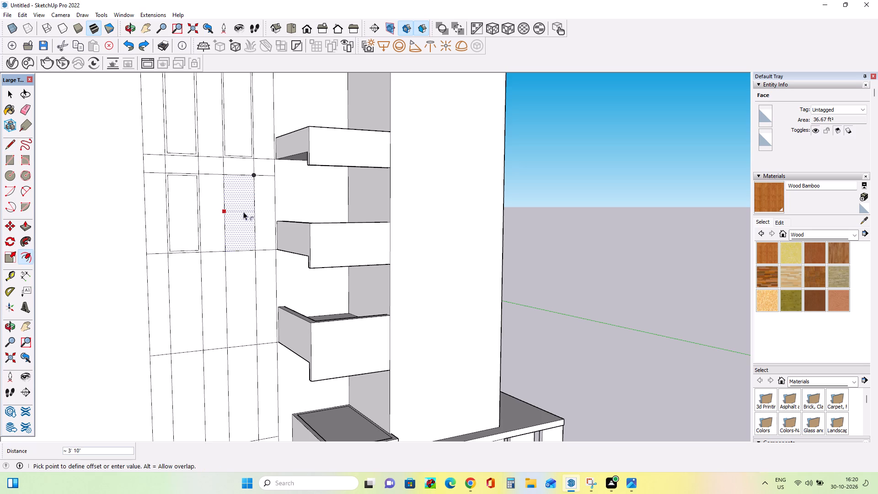
{"action": "left_click_drag", "start_coordinate": [243, 212], "coordinate": [226, 214]}
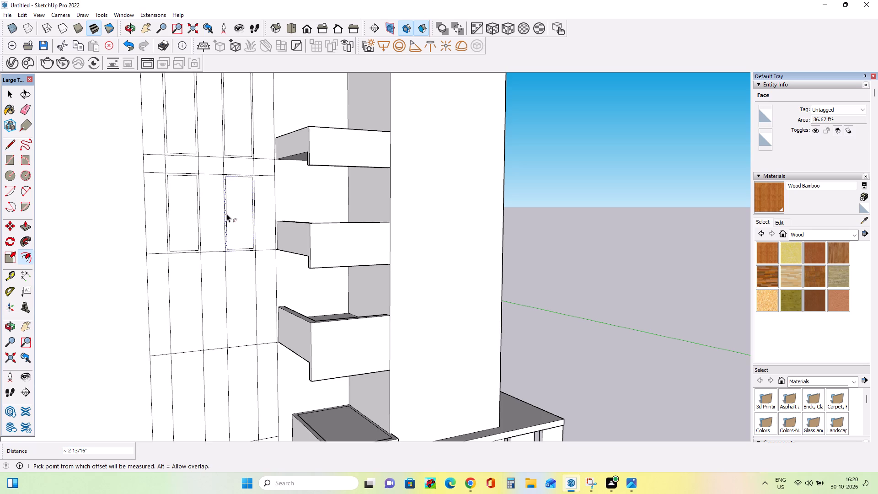
Draw a level line slightly below the division under the second framed pair, from the balcony-side edge to the left rectangle's far edge.
{"action": "scroll", "coordinate": [221, 215], "scroll_direction": "down", "scroll_amount": 3}
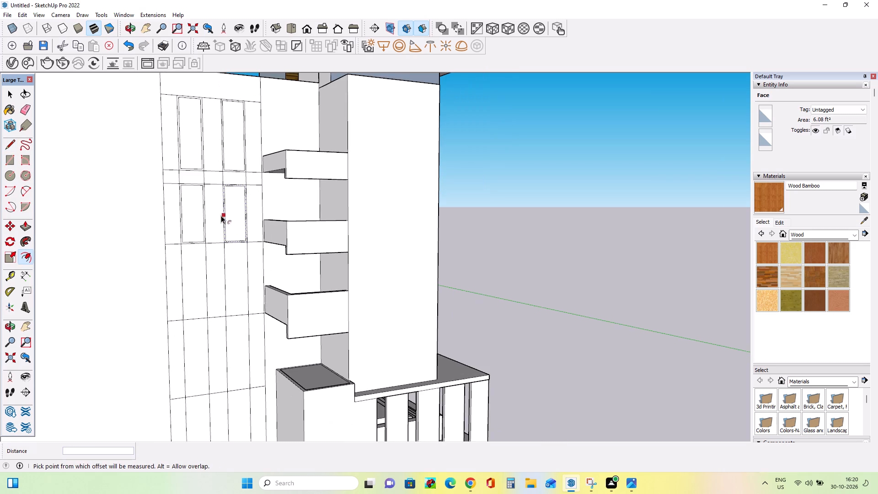
{"action": "scroll", "coordinate": [221, 226], "scroll_direction": "down", "scroll_amount": 3}
{"action": "scroll", "coordinate": [231, 354], "scroll_direction": "up", "scroll_amount": 3}
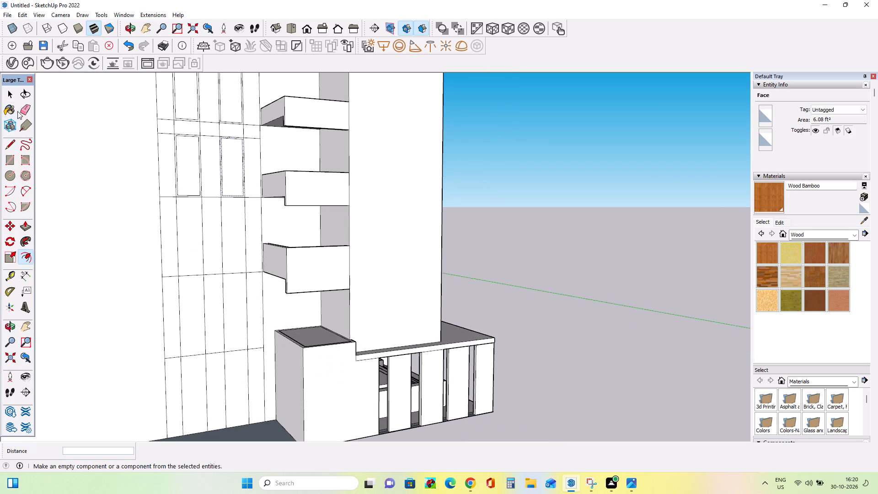
{"action": "left_click", "coordinate": [11, 97]}
{"action": "left_click", "coordinate": [186, 250]}
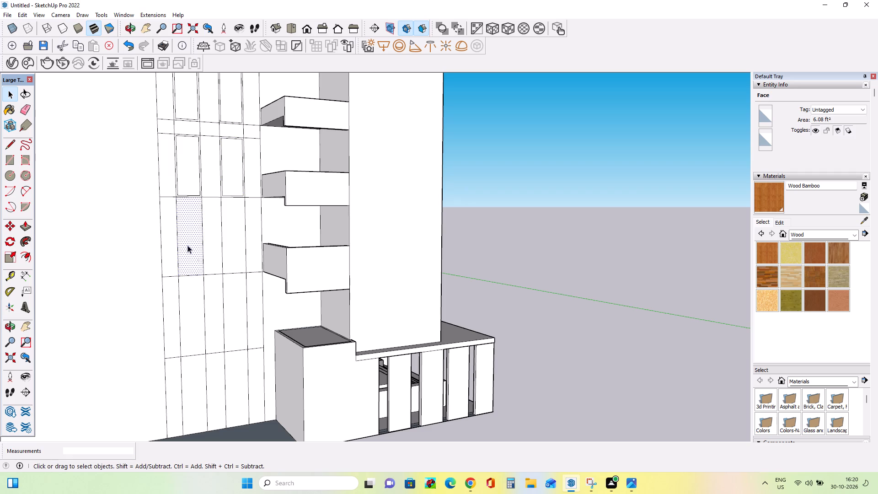
{"action": "left_click", "coordinate": [8, 148]}
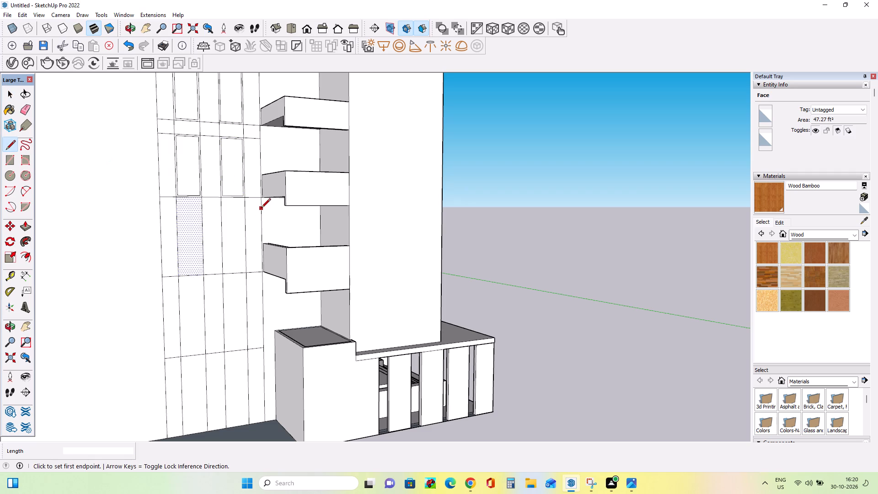
{"action": "left_click", "coordinate": [261, 209]}
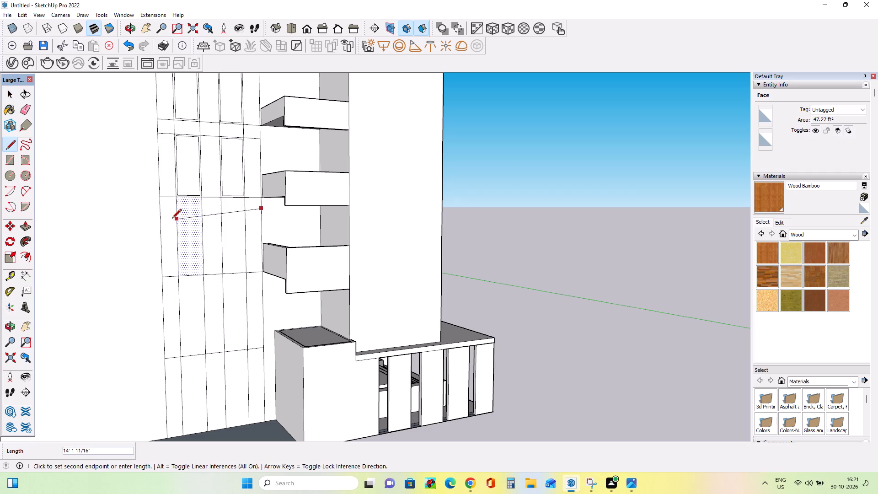
{"action": "left_click", "coordinate": [176, 212]}
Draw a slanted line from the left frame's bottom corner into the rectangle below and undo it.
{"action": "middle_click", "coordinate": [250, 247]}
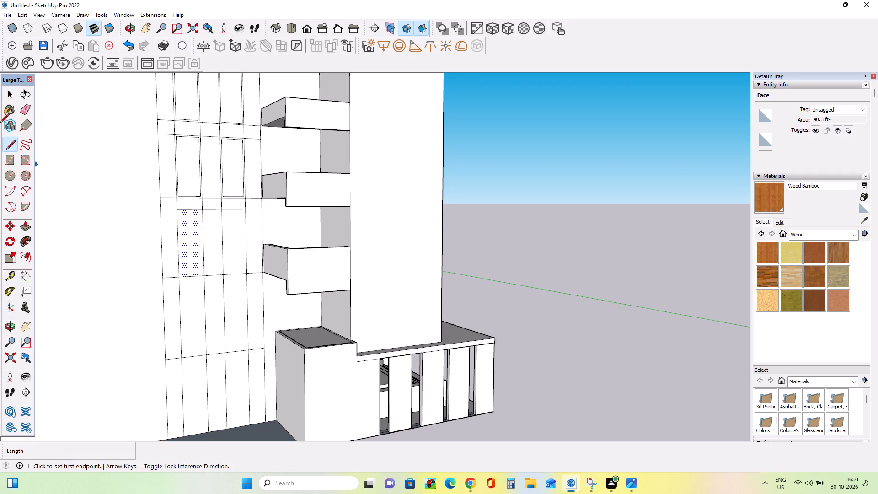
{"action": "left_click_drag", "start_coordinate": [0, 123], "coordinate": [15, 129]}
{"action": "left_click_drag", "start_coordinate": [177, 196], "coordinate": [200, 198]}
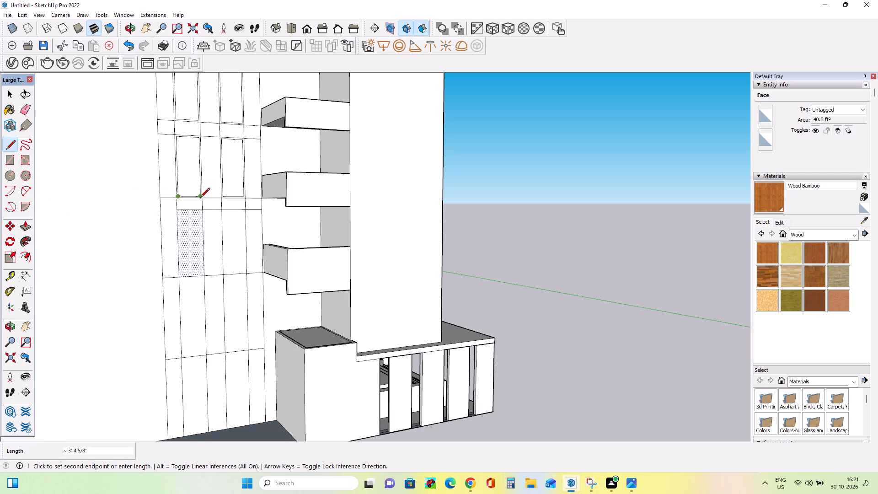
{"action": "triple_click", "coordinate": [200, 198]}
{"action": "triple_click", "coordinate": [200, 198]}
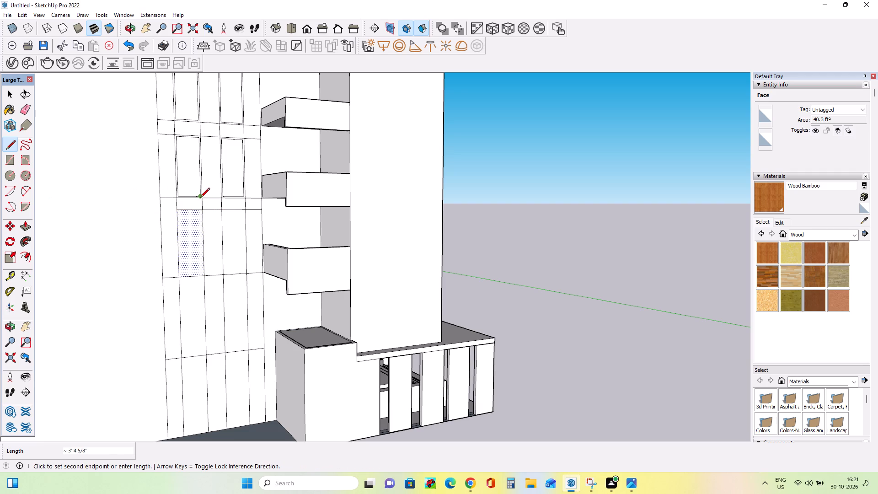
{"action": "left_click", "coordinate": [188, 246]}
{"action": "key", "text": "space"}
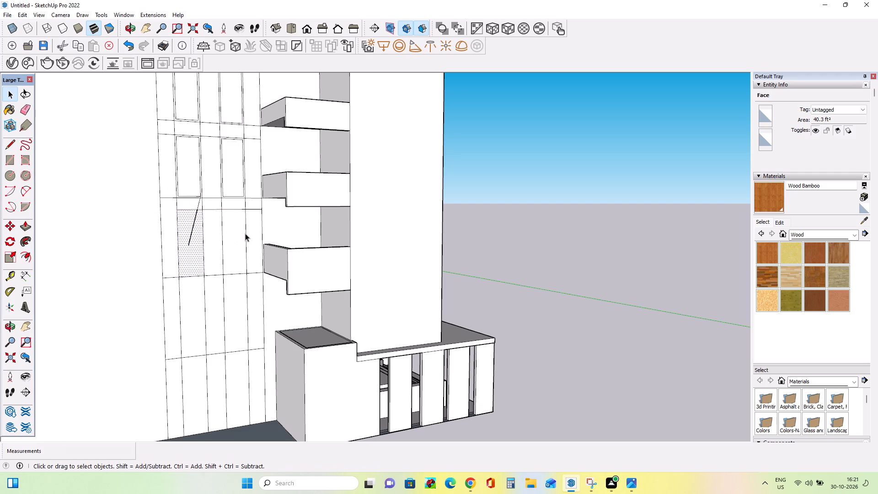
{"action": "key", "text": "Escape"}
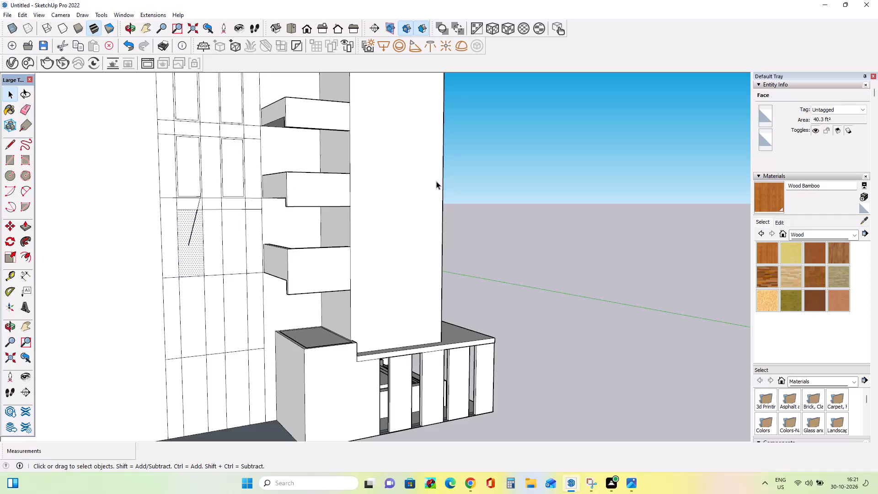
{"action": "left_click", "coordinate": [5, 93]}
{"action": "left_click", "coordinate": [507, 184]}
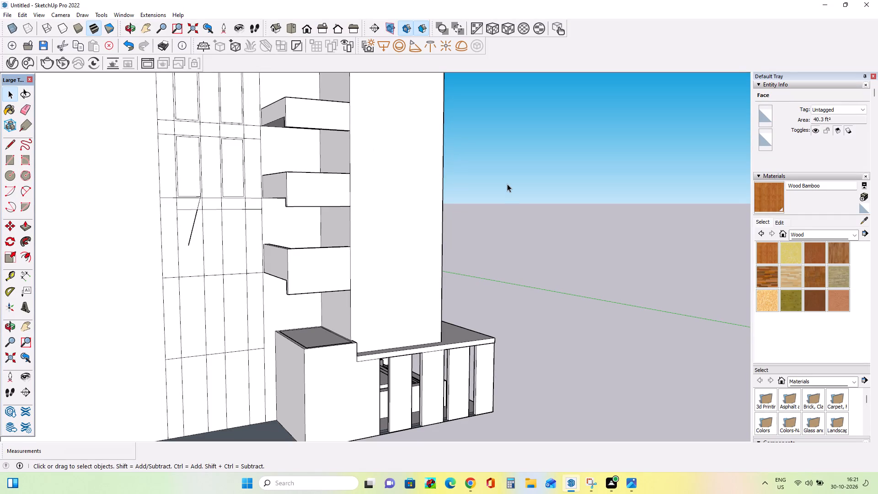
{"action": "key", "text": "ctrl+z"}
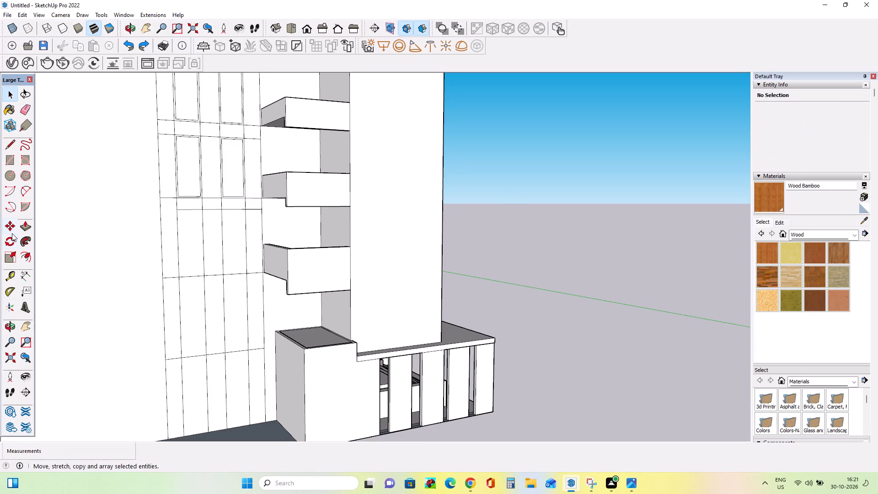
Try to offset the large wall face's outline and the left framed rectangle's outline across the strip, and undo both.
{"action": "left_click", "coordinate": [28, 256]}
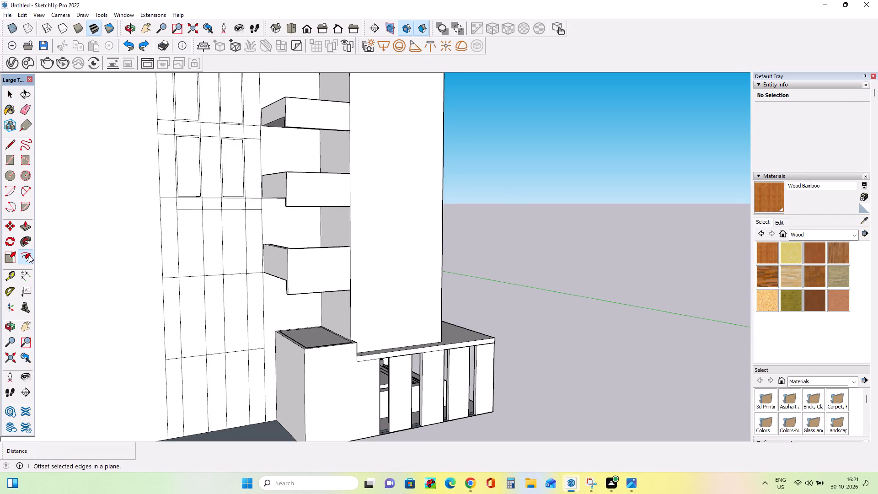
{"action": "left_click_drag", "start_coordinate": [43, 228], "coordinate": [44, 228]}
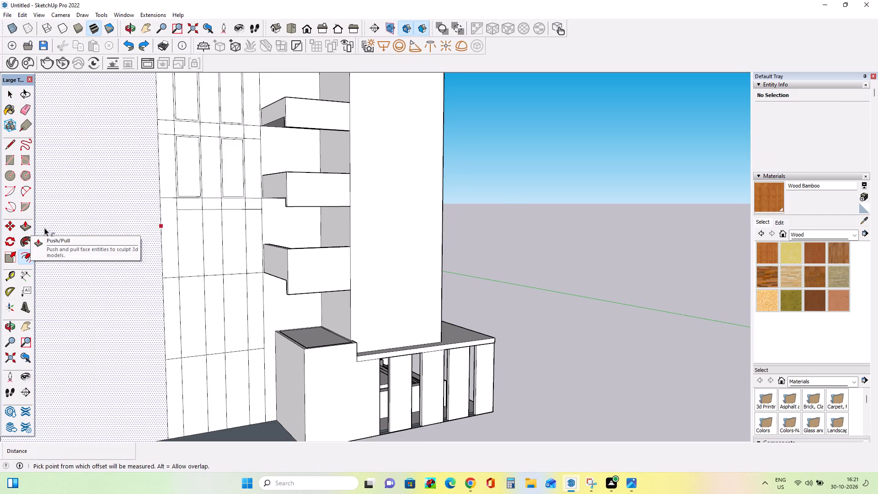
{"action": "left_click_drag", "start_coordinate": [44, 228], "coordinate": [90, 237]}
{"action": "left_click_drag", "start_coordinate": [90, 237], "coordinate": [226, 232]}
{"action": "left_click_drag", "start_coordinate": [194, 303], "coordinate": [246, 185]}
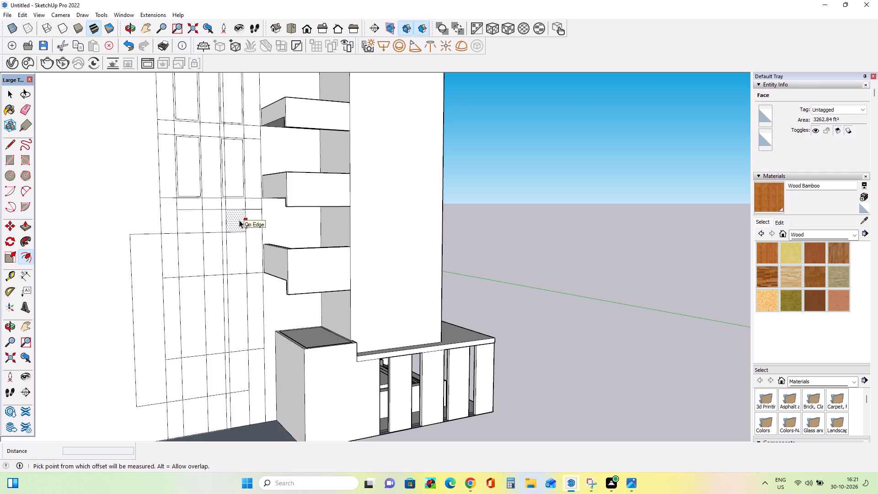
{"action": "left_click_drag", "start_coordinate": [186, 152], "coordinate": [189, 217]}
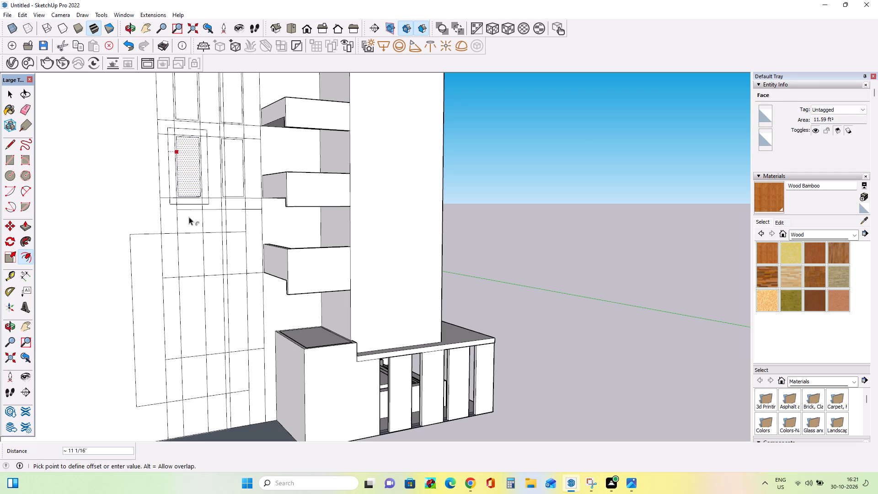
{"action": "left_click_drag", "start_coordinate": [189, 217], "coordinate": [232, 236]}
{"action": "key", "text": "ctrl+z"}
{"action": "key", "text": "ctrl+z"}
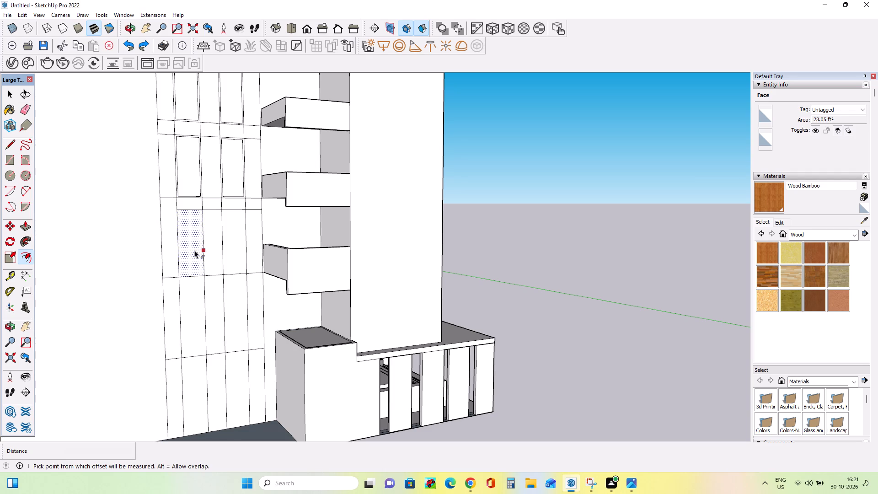
Offset the outline of the left upright rectangle below the new level line slightly inward to form a narrow frame.
{"action": "left_click", "coordinate": [194, 250]}
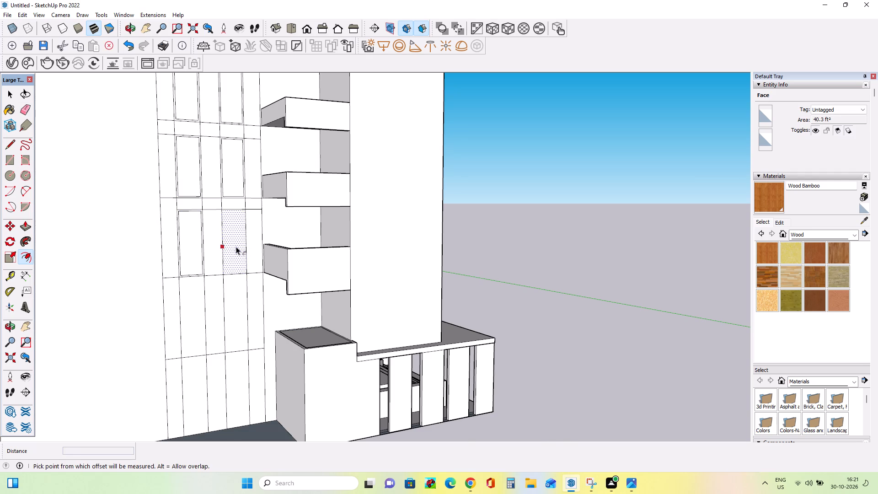
Offset the outline of the balcony-side upright rectangle in the third storey row slightly inward to match the framed one beside it.
{"action": "scroll", "coordinate": [242, 247], "scroll_direction": "up", "scroll_amount": 3}
{"action": "left_click_drag", "start_coordinate": [234, 243], "coordinate": [247, 248]}
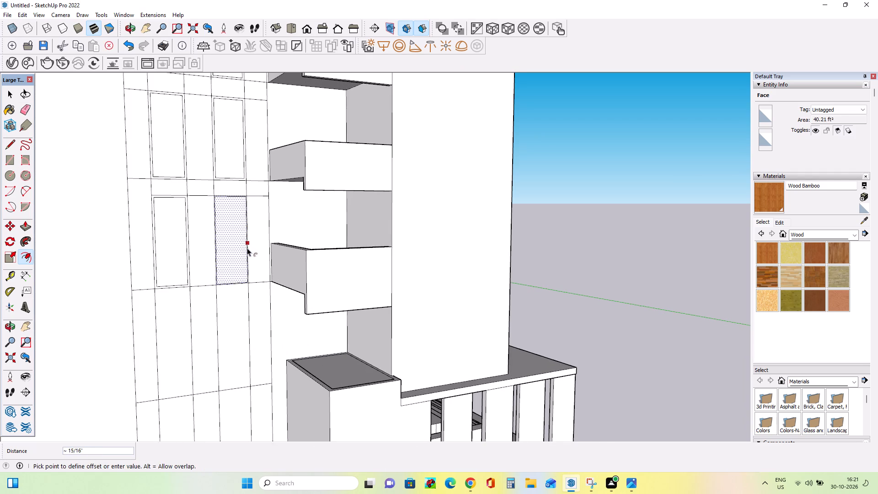
{"action": "left_click_drag", "start_coordinate": [247, 248], "coordinate": [246, 249]}
Draw a level line about 15' 10" long across the wall strip, slightly below the division under the third framed pair.
{"action": "scroll", "coordinate": [121, 227], "scroll_direction": "down", "scroll_amount": 3}
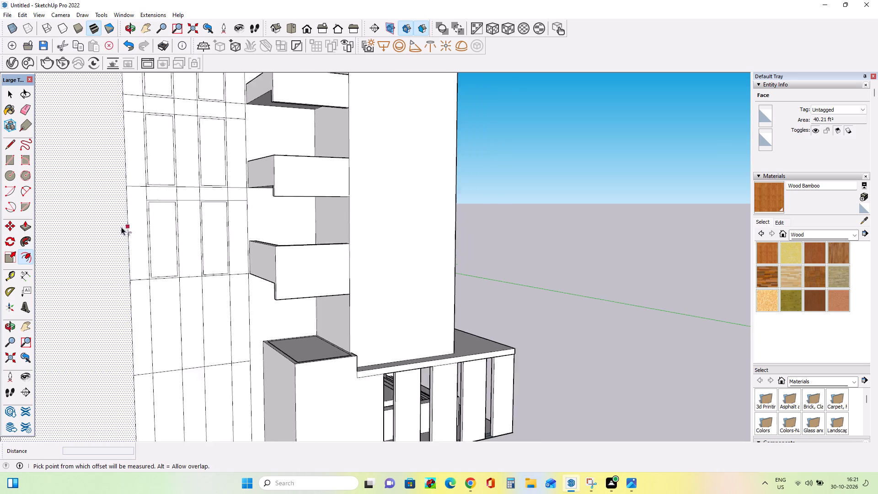
{"action": "scroll", "coordinate": [128, 225], "scroll_direction": "down", "scroll_amount": 3}
{"action": "middle_click_drag", "start_coordinate": [235, 263], "coordinate": [250, 248]}
{"action": "scroll", "coordinate": [177, 281], "scroll_direction": "up", "scroll_amount": 3}
{"action": "middle_click_drag", "start_coordinate": [176, 279], "coordinate": [181, 279]}
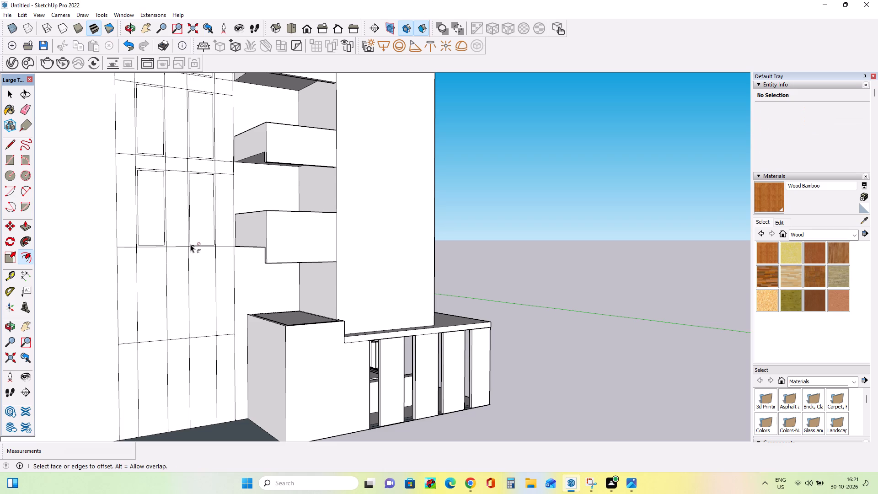
{"action": "left_click", "coordinate": [8, 144]}
{"action": "left_click", "coordinate": [235, 259]}
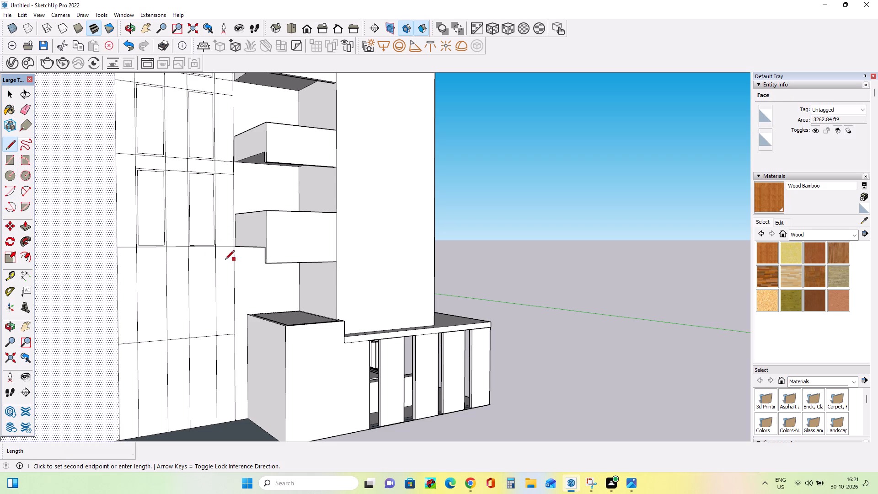
{"action": "left_click", "coordinate": [119, 265]}
Offset the outline of the left upright rectangle below the new level line slightly inward to form a narrow frame.
{"action": "middle_click_drag", "start_coordinate": [169, 295], "coordinate": [172, 307]}
{"action": "scroll", "coordinate": [222, 308], "scroll_direction": "down", "scroll_amount": 8}
{"action": "middle_click_drag", "start_coordinate": [309, 315], "coordinate": [282, 328]}
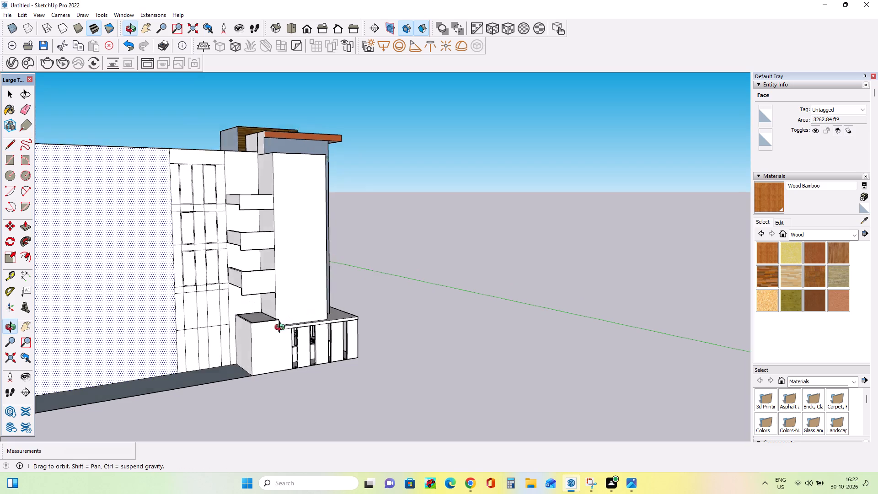
{"action": "middle_click_drag", "start_coordinate": [282, 328], "coordinate": [273, 329]}
{"action": "scroll", "coordinate": [200, 328], "scroll_direction": "up", "scroll_amount": 7}
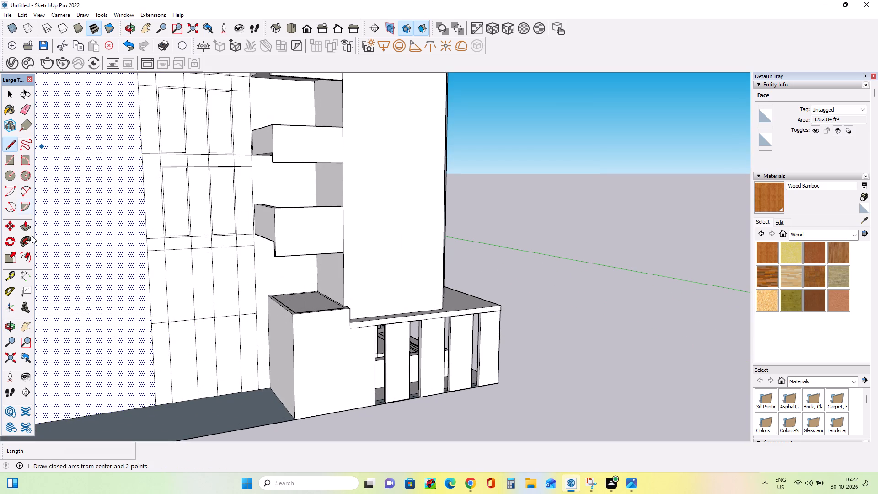
{"action": "left_click", "coordinate": [25, 257]}
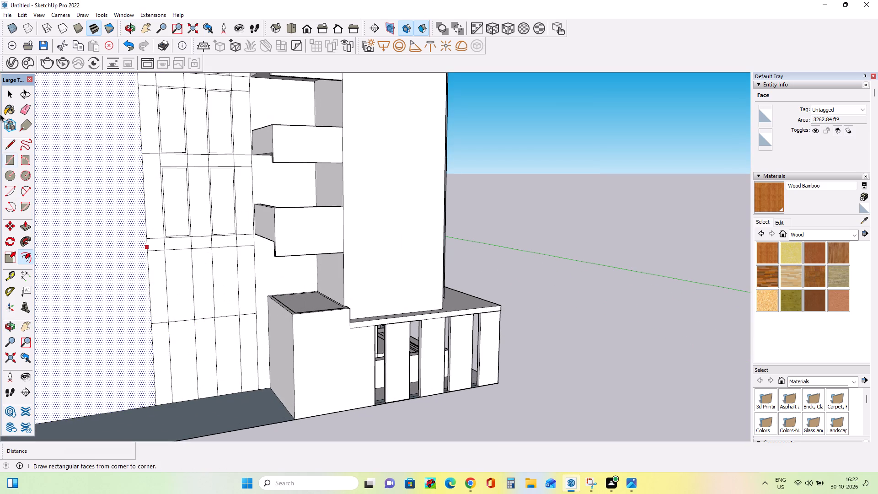
{"action": "left_click", "coordinate": [9, 100]}
{"action": "left_click", "coordinate": [185, 279]}
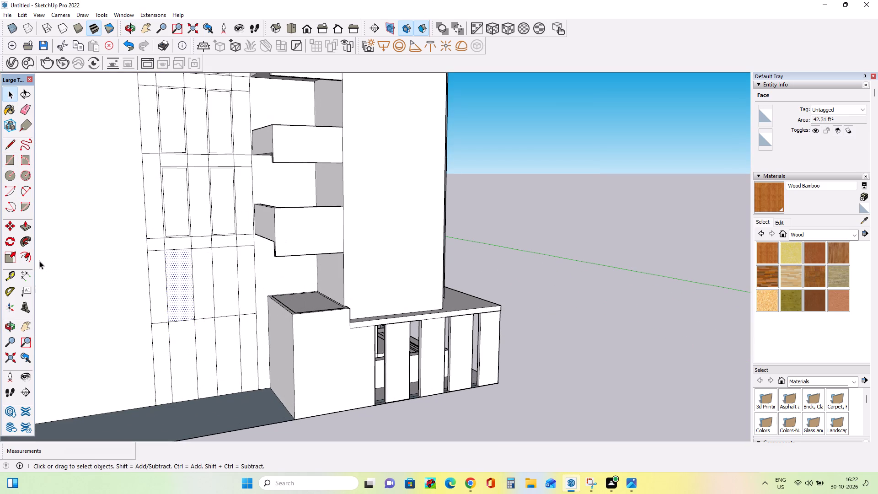
{"action": "left_click", "coordinate": [24, 256]}
{"action": "left_click_drag", "start_coordinate": [179, 288], "coordinate": [190, 288]}
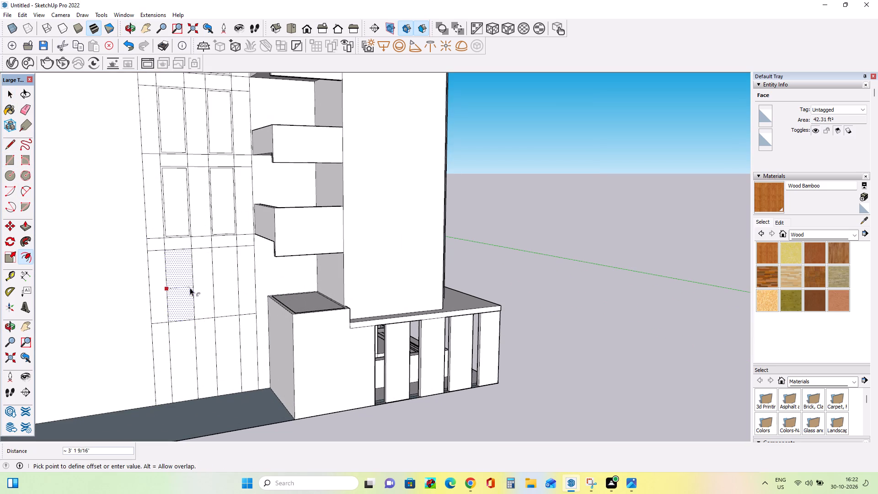
{"action": "left_click_drag", "start_coordinate": [190, 288], "coordinate": [169, 290]}
{"action": "left_click_drag", "start_coordinate": [169, 290], "coordinate": [168, 290]}
Offset the outline of the balcony-side upright rectangle in the same fourth row slightly inward to form a matching frame.
{"action": "middle_click", "coordinate": [259, 274]}
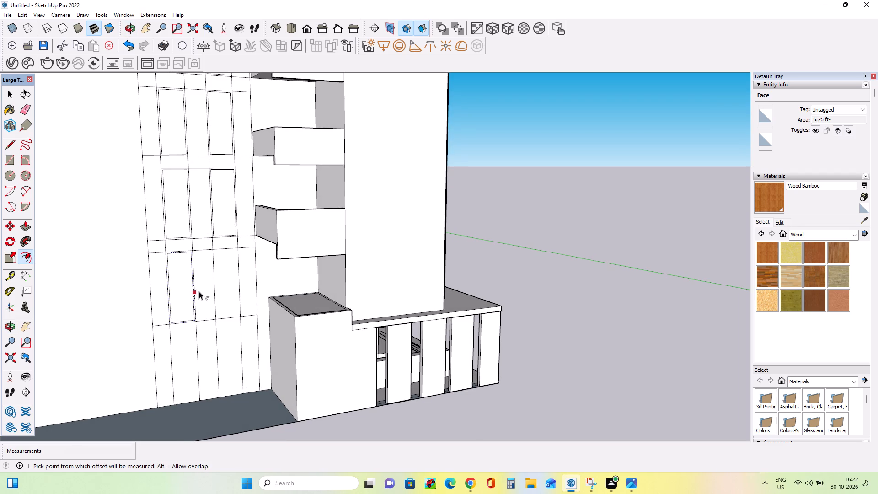
{"action": "left_click", "coordinate": [10, 90]}
{"action": "left_click", "coordinate": [223, 273]}
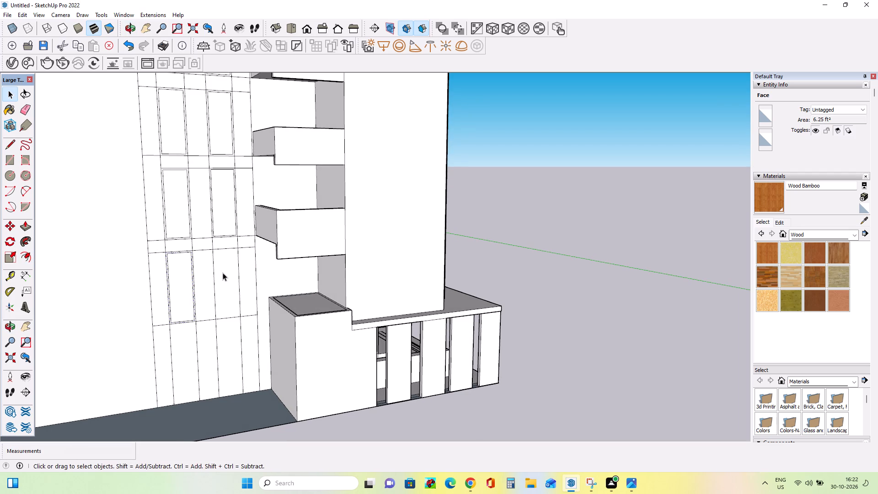
{"action": "left_click", "coordinate": [25, 253]}
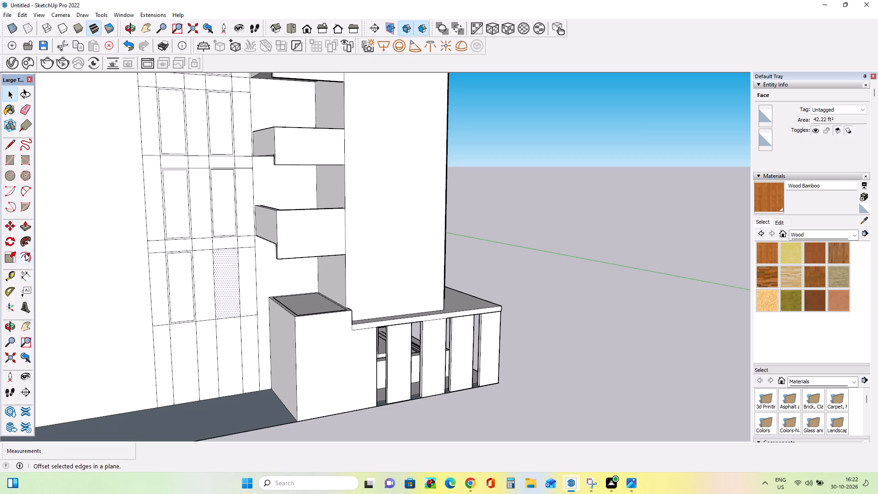
{"action": "left_click_drag", "start_coordinate": [224, 287], "coordinate": [217, 289]}
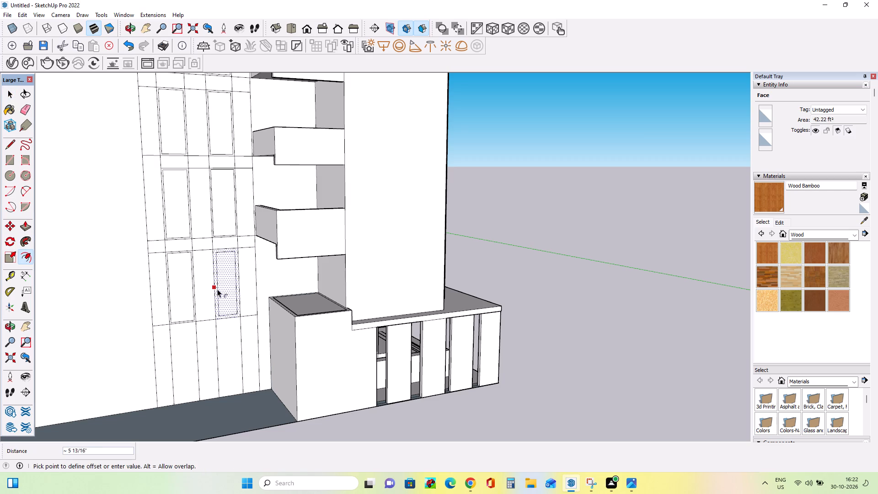
{"action": "left_click_drag", "start_coordinate": [217, 289], "coordinate": [216, 290]}
Draw a level line across the full wall strip, slightly below the division under the fourth framed pair.
{"action": "middle_click_drag", "start_coordinate": [250, 274], "coordinate": [257, 278]}
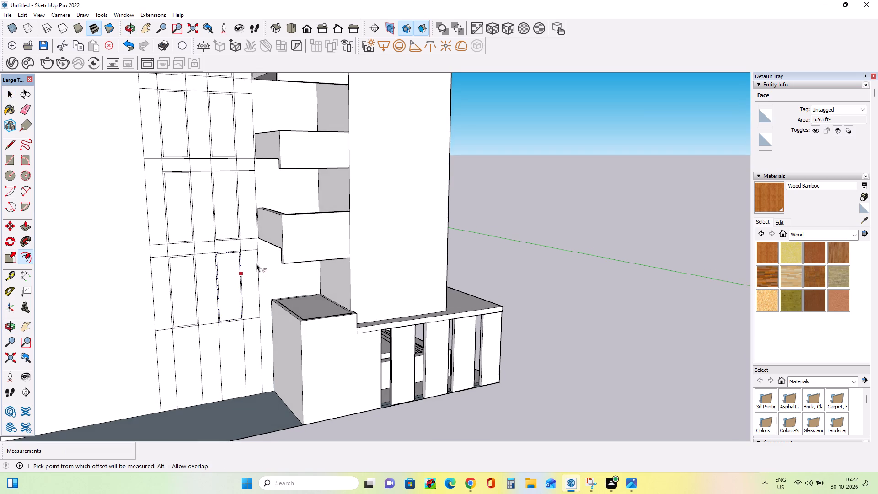
{"action": "scroll", "coordinate": [257, 263], "scroll_direction": "down", "scroll_amount": 2}
{"action": "middle_click_drag", "start_coordinate": [266, 323], "coordinate": [275, 306]}
{"action": "scroll", "coordinate": [237, 332], "scroll_direction": "up", "scroll_amount": 3}
{"action": "middle_click_drag", "start_coordinate": [236, 337], "coordinate": [239, 330]}
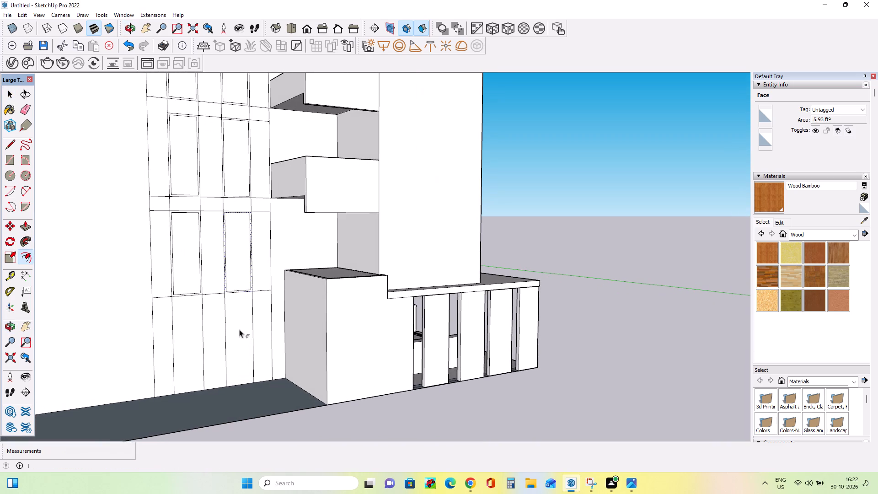
{"action": "left_click", "coordinate": [8, 146]}
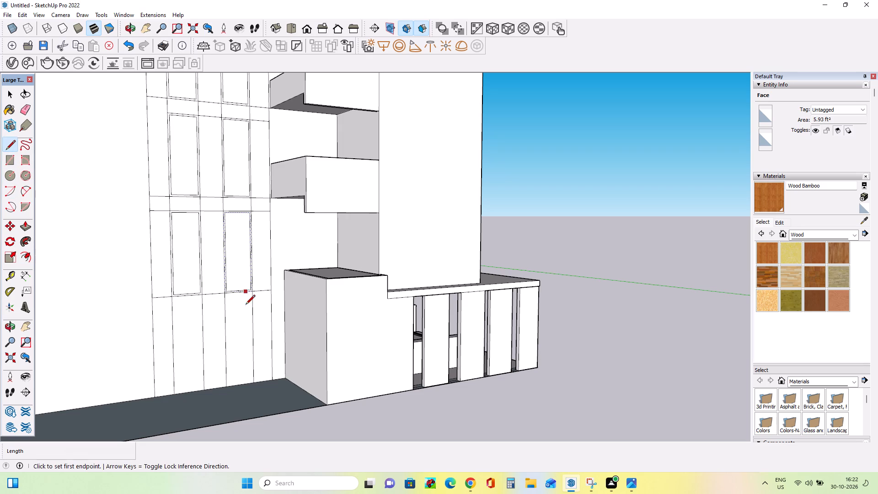
{"action": "left_click", "coordinate": [272, 302]}
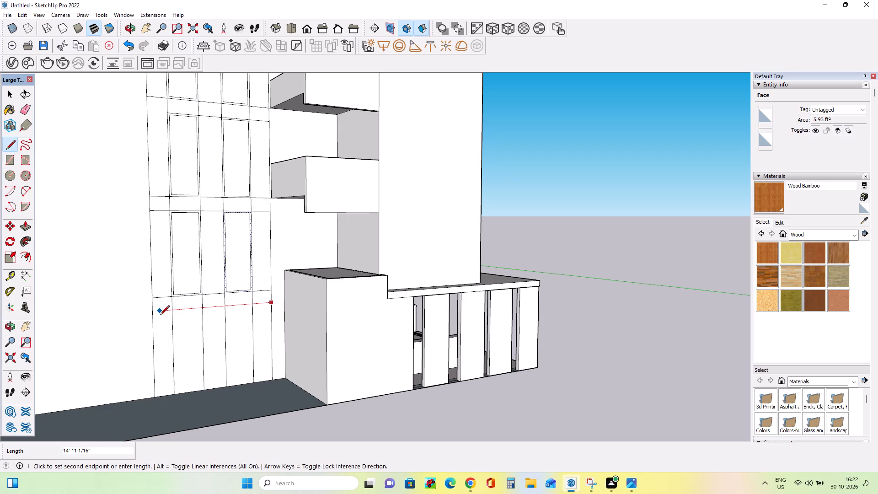
{"action": "left_click", "coordinate": [155, 316]}
Offset the outline of the left upright rectangle in the lowest storey row about 3" inward to form a narrow frame.
{"action": "middle_click_drag", "start_coordinate": [211, 322], "coordinate": [216, 312]}
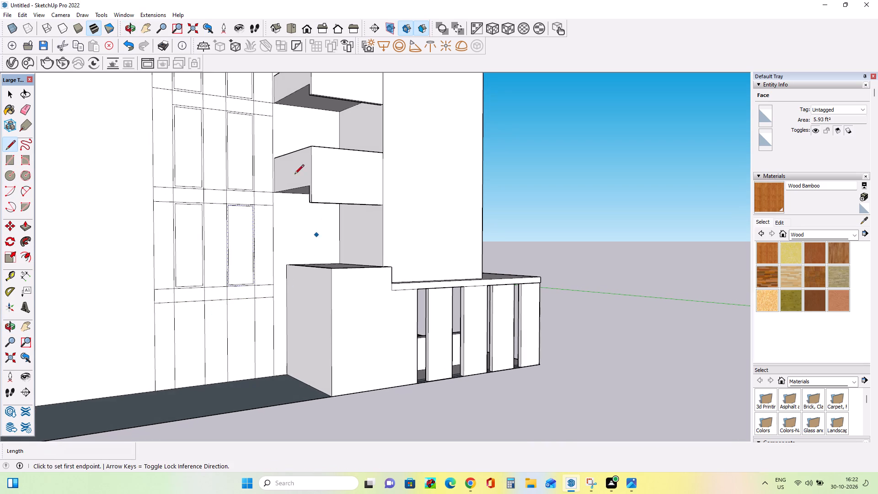
{"action": "left_click_drag", "start_coordinate": [14, 216], "coordinate": [40, 234]}
{"action": "left_click", "coordinate": [28, 255]}
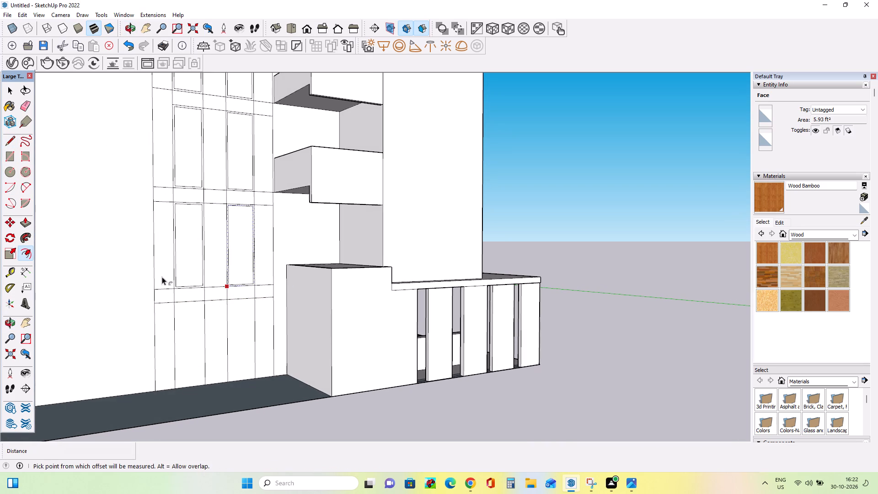
{"action": "left_click", "coordinate": [7, 93]}
{"action": "left_click", "coordinate": [185, 335]}
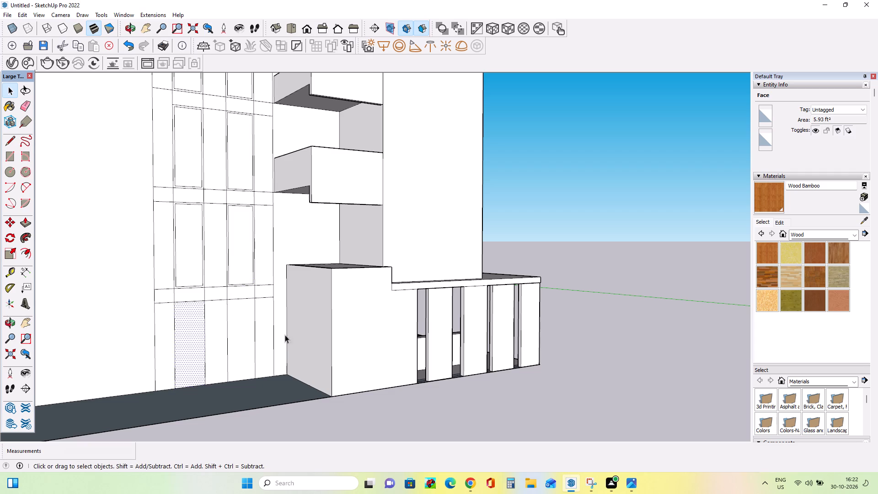
{"action": "left_click", "coordinate": [25, 258]}
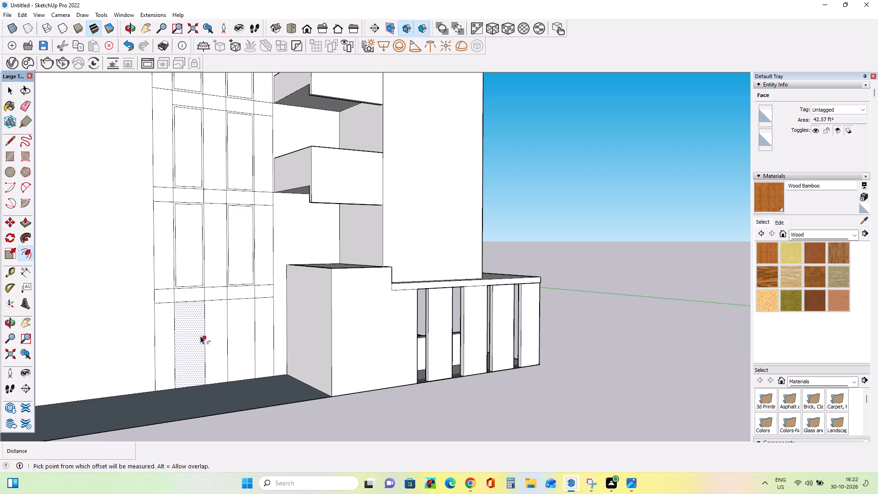
{"action": "scroll", "coordinate": [199, 314], "scroll_direction": "down", "scroll_amount": 4}
{"action": "left_click_drag", "start_coordinate": [197, 327], "coordinate": [200, 327]}
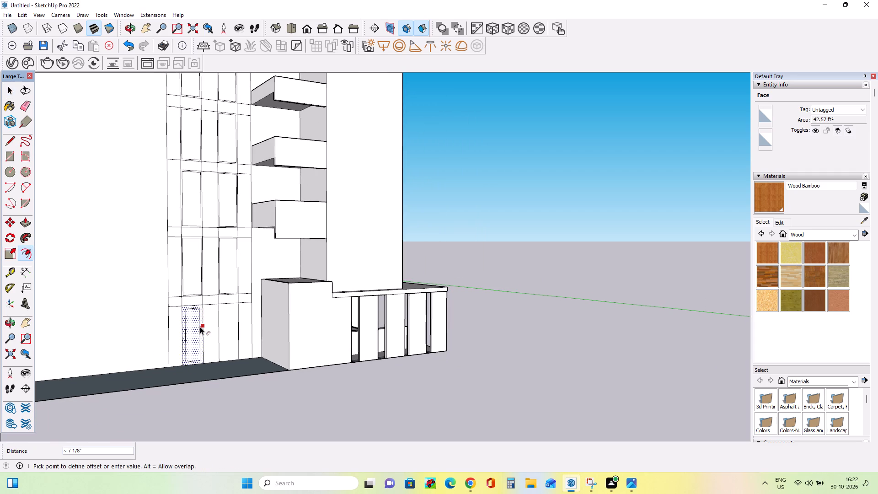
{"action": "left_click_drag", "start_coordinate": [200, 327], "coordinate": [201, 327]}
{"action": "left_click_drag", "start_coordinate": [201, 327], "coordinate": [202, 327]}
Offset the outline of the balcony-side upright rectangle in the lowest storey row slightly inward to complete the framed pair.
{"action": "middle_click_drag", "start_coordinate": [261, 304], "coordinate": [252, 317]}
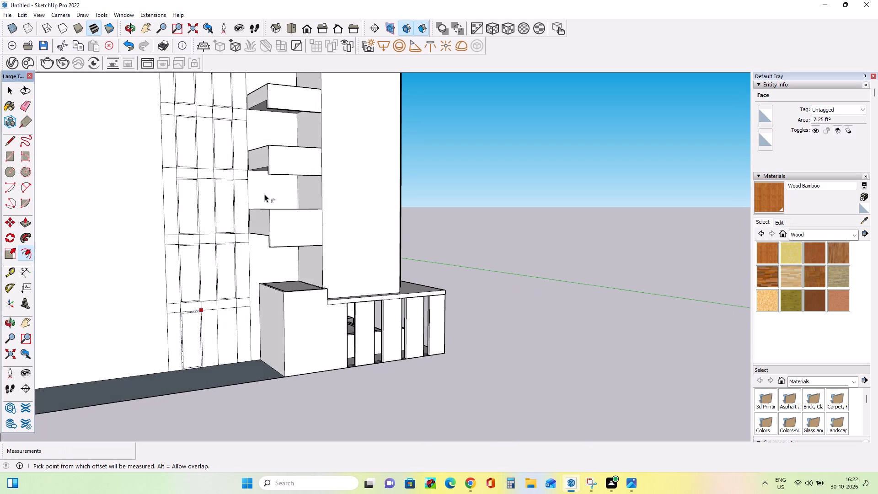
{"action": "left_click", "coordinate": [12, 87]}
{"action": "left_click", "coordinate": [227, 331]}
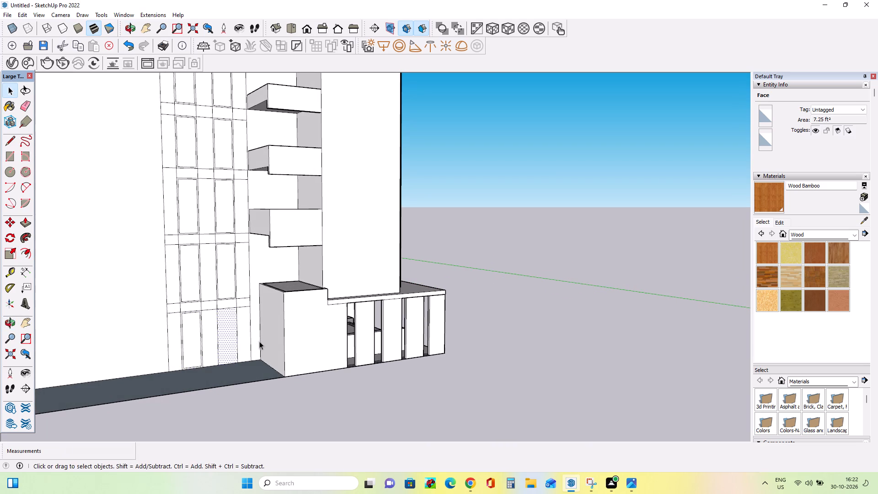
{"action": "left_click", "coordinate": [28, 257]}
{"action": "left_click_drag", "start_coordinate": [226, 337], "coordinate": [229, 336]}
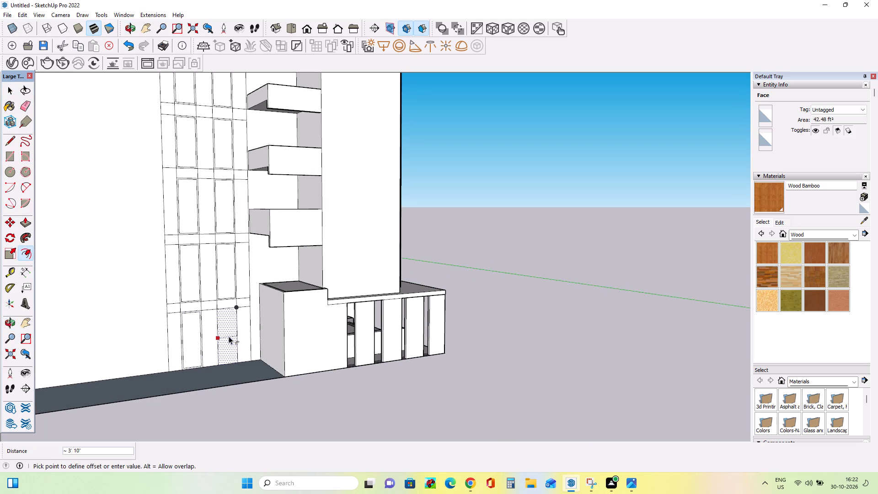
{"action": "left_click_drag", "start_coordinate": [229, 336], "coordinate": [219, 334]}
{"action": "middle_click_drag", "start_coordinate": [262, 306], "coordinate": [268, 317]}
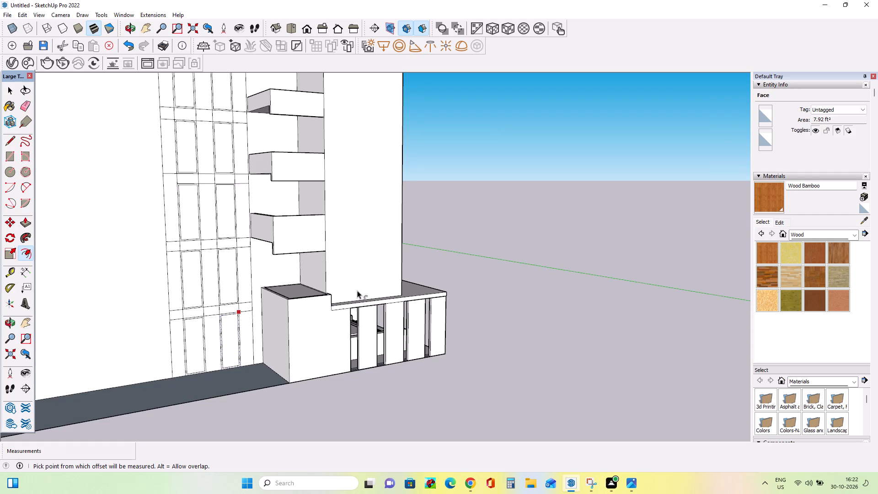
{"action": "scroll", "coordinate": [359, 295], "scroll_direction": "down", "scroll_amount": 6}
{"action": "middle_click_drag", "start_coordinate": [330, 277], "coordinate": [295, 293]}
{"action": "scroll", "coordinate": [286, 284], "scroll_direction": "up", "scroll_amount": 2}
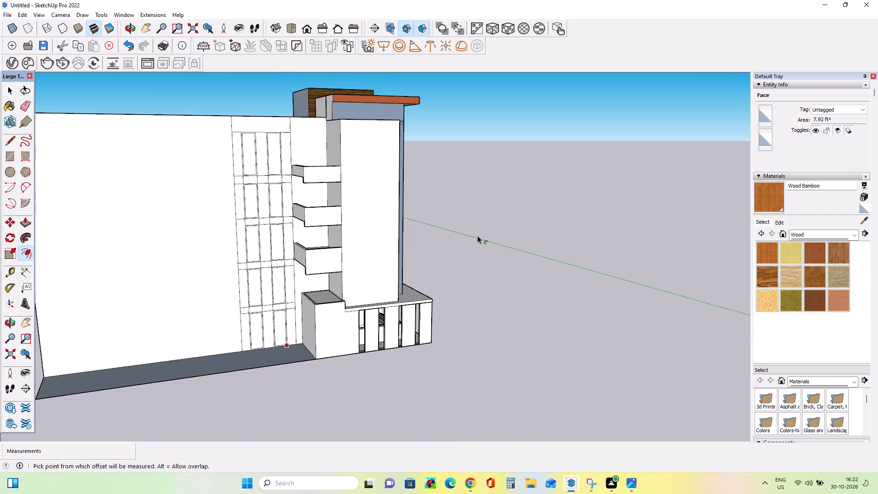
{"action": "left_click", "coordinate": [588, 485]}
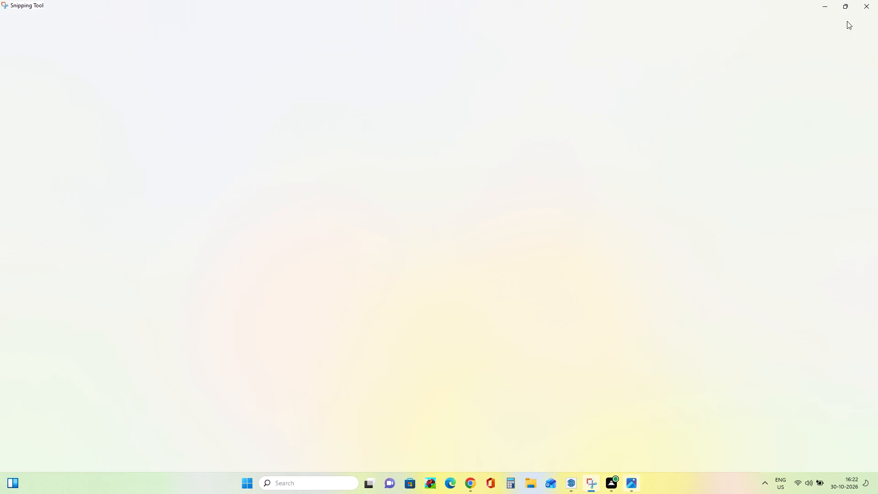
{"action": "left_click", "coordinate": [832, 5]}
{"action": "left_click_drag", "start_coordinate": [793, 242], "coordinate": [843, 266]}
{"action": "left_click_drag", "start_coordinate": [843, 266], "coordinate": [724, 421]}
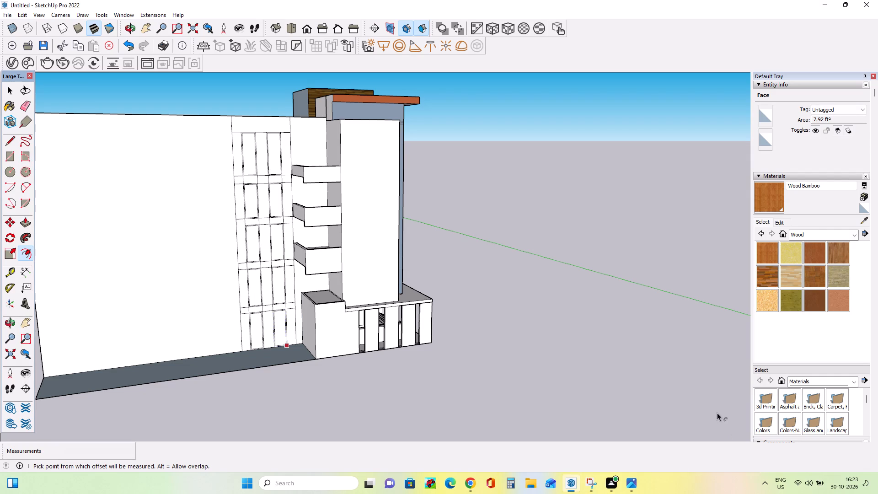
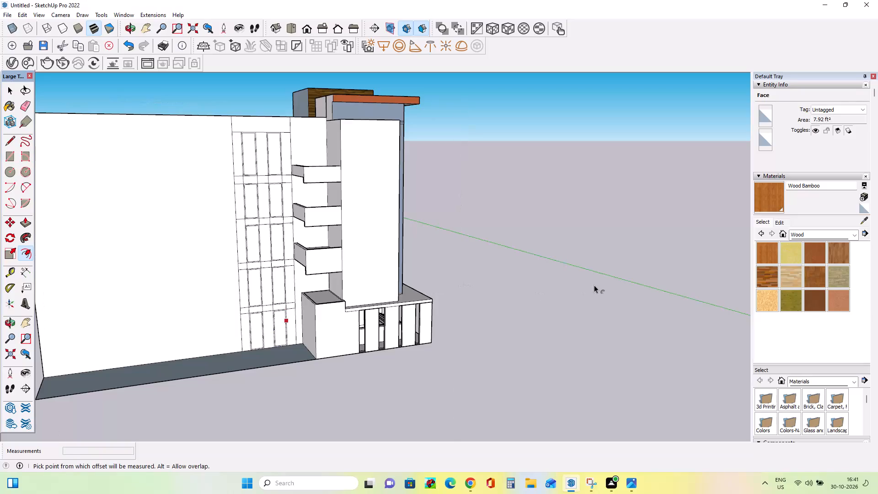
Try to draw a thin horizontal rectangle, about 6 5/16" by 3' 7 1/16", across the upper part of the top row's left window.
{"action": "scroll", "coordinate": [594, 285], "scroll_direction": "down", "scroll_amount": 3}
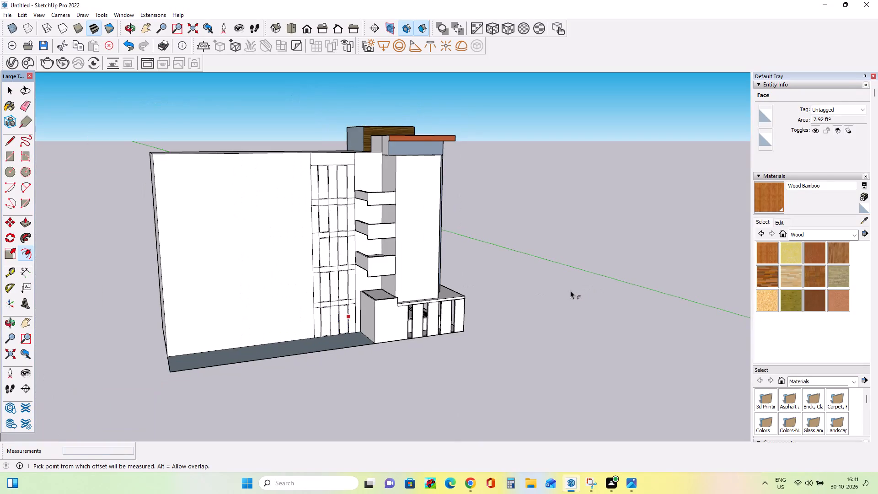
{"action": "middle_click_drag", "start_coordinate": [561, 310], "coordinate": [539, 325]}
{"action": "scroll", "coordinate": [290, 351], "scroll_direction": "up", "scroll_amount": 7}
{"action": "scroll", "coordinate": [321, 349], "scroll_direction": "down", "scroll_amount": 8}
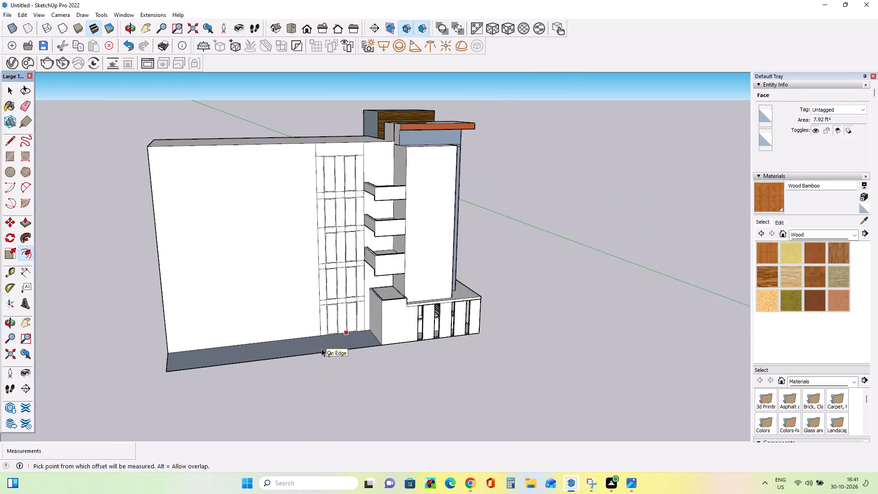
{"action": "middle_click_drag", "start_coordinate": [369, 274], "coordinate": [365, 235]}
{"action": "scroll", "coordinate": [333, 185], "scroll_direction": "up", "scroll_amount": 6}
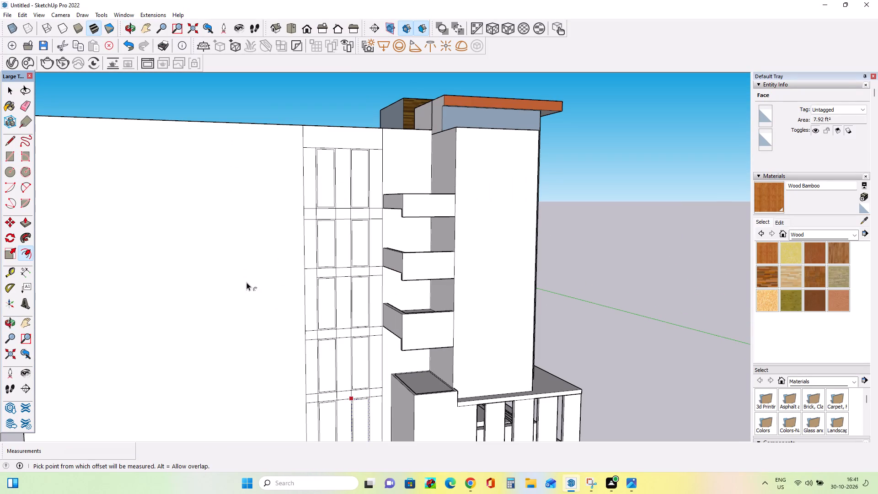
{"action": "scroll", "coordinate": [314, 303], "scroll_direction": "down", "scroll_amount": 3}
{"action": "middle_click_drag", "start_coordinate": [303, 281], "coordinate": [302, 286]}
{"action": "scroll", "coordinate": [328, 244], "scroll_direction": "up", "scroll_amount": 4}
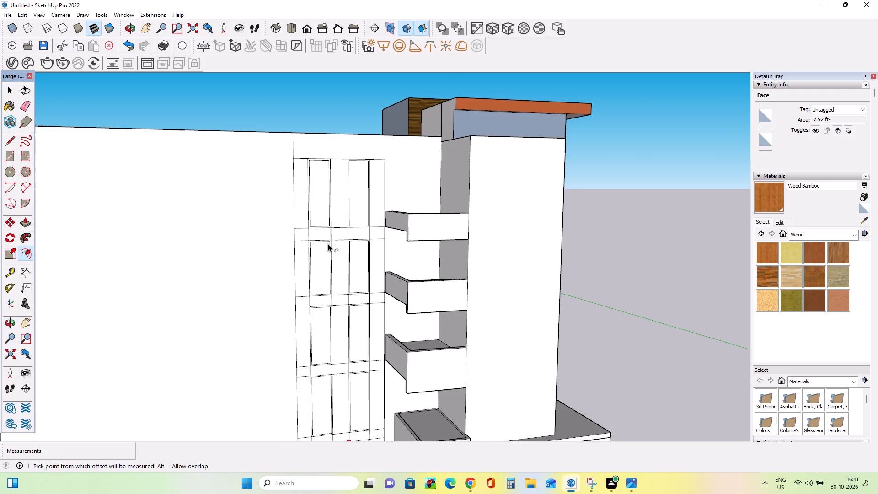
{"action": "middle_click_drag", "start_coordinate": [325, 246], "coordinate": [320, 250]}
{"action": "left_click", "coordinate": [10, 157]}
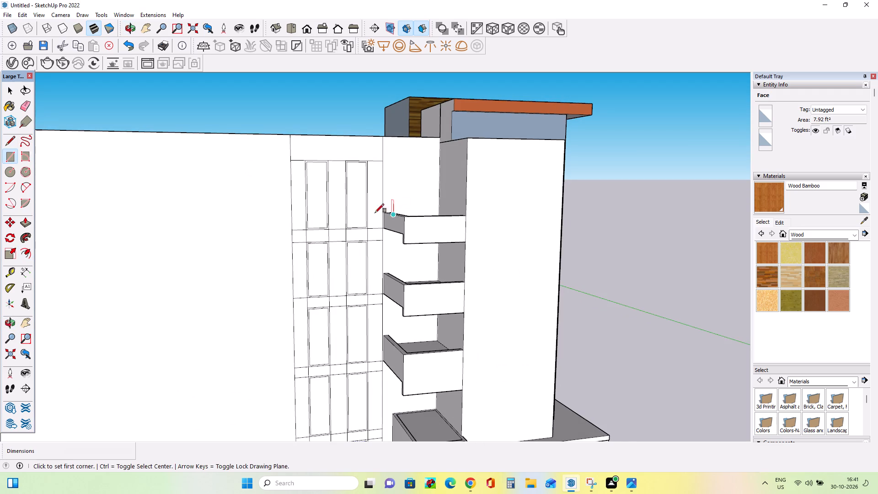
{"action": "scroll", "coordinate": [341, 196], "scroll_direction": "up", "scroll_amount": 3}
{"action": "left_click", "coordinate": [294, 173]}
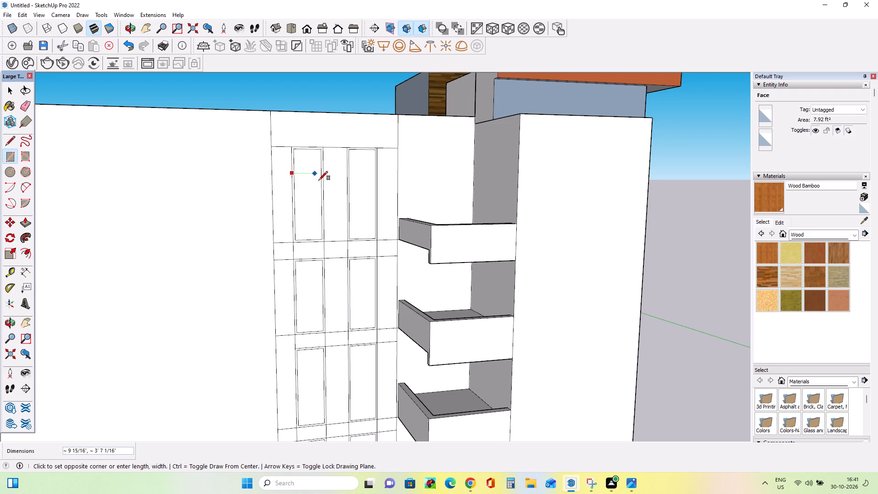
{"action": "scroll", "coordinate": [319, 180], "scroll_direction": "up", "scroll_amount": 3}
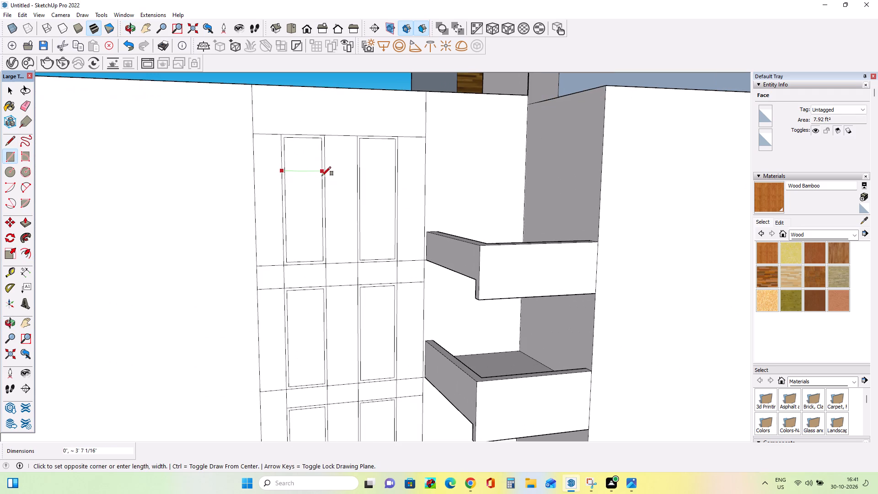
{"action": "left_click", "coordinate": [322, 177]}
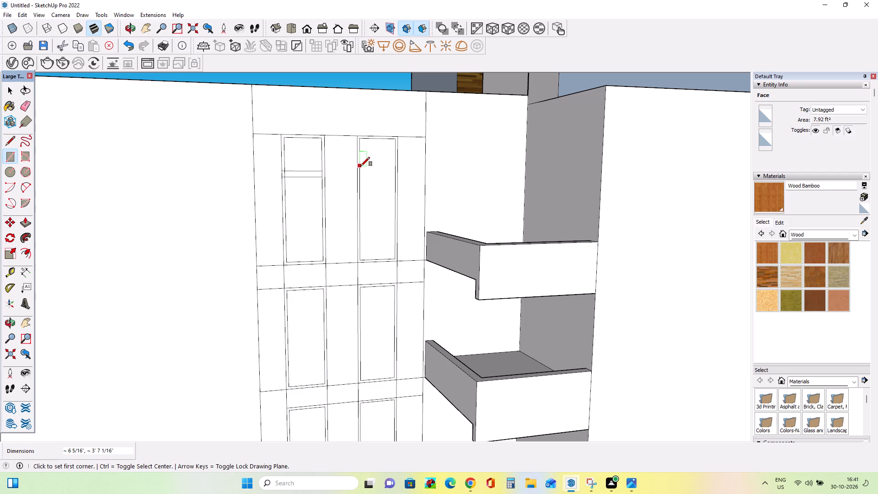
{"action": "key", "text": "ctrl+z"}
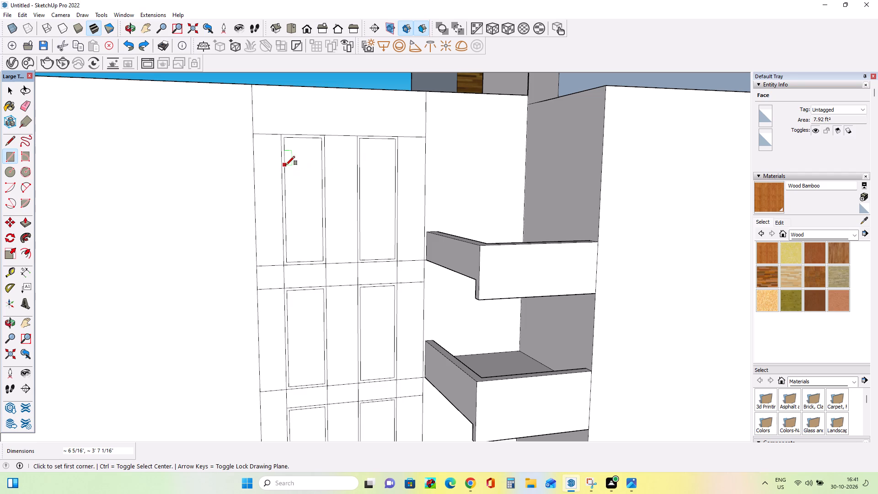
Draw thin horizontal rectangles, about 4" tall and 3' 4" wide, inside the frames across the upper part of both top-row windows.
{"action": "left_click", "coordinate": [286, 165]}
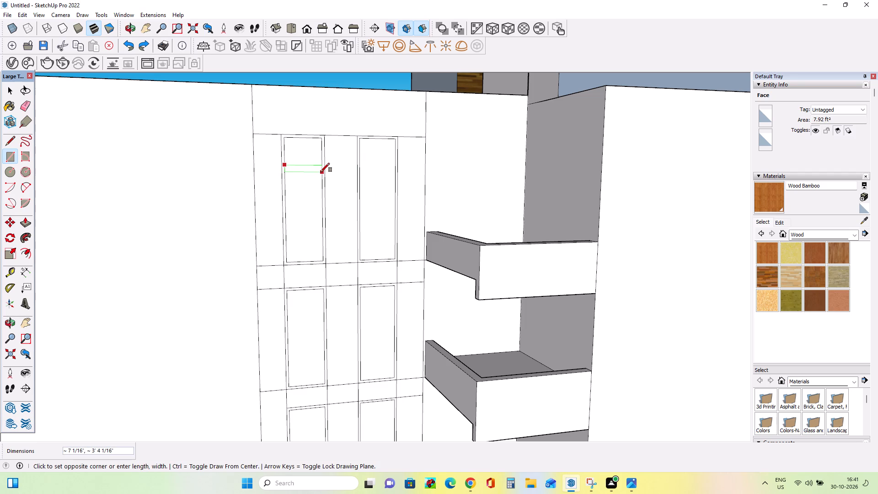
{"action": "scroll", "coordinate": [320, 173], "scroll_direction": "up", "scroll_amount": 4}
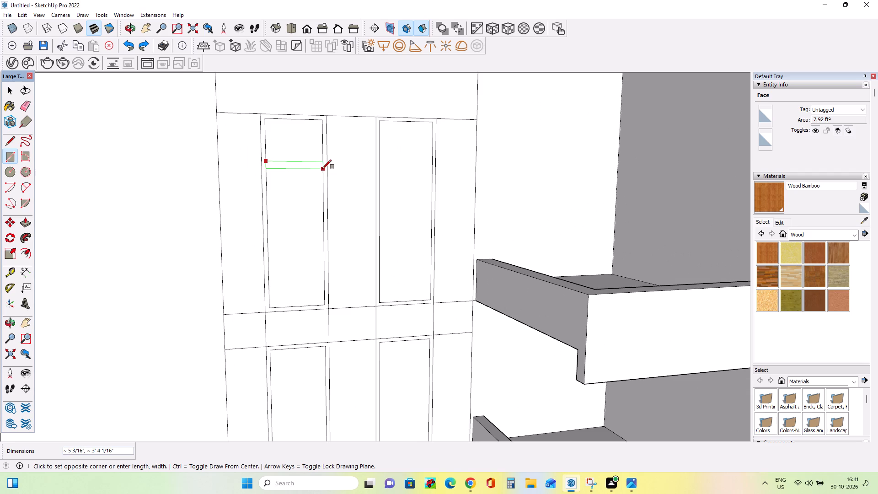
{"action": "left_click", "coordinate": [323, 167]}
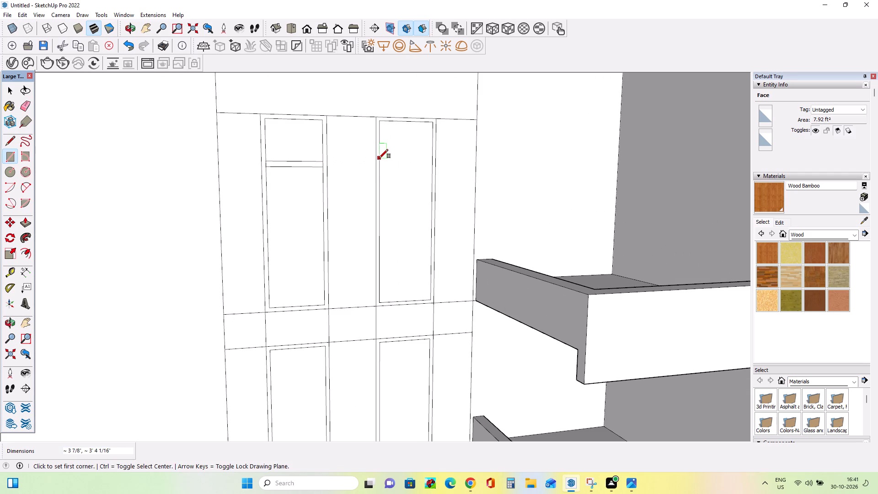
{"action": "left_click", "coordinate": [379, 160]}
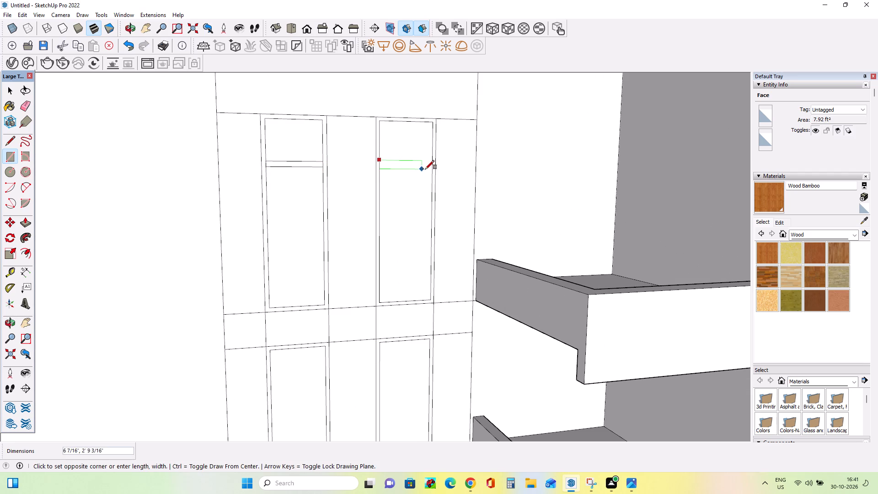
{"action": "left_click", "coordinate": [434, 166]}
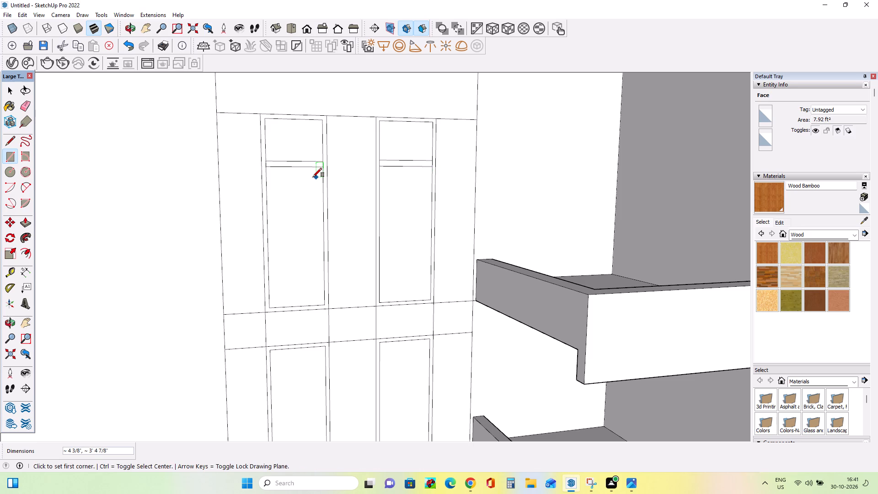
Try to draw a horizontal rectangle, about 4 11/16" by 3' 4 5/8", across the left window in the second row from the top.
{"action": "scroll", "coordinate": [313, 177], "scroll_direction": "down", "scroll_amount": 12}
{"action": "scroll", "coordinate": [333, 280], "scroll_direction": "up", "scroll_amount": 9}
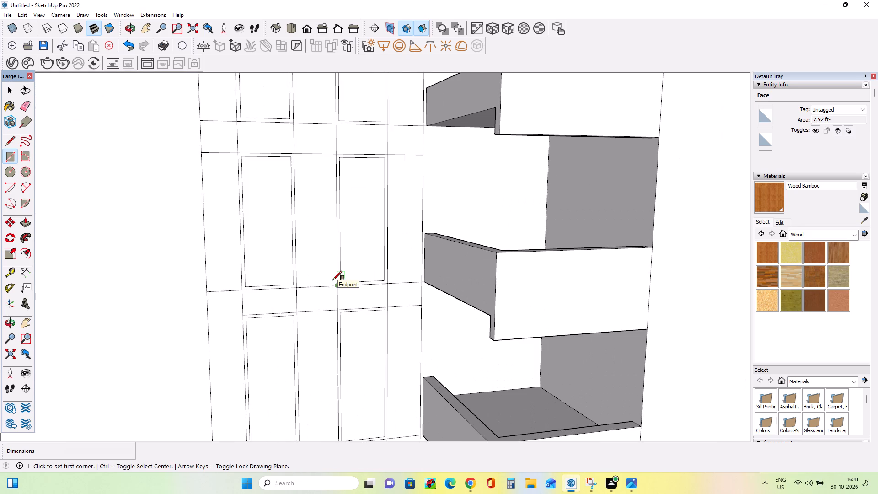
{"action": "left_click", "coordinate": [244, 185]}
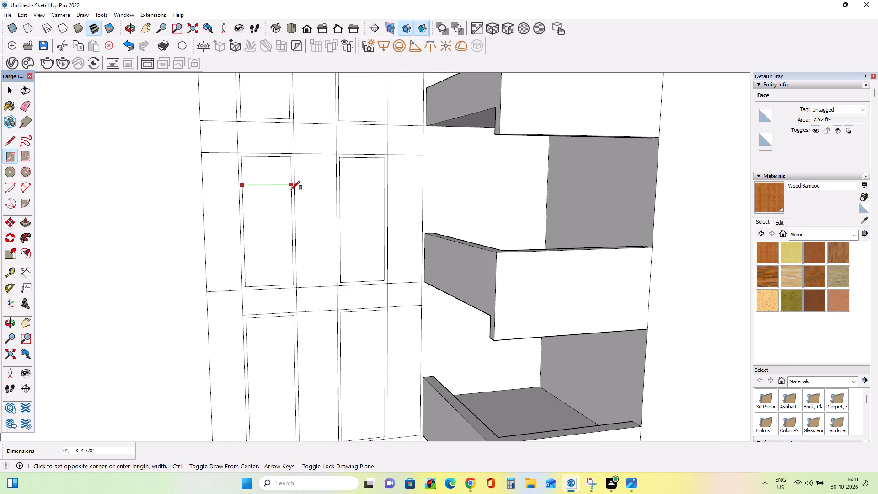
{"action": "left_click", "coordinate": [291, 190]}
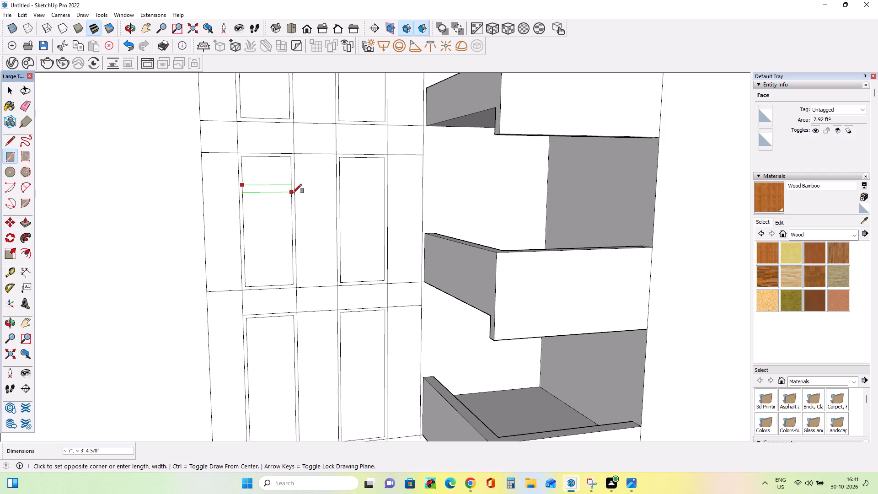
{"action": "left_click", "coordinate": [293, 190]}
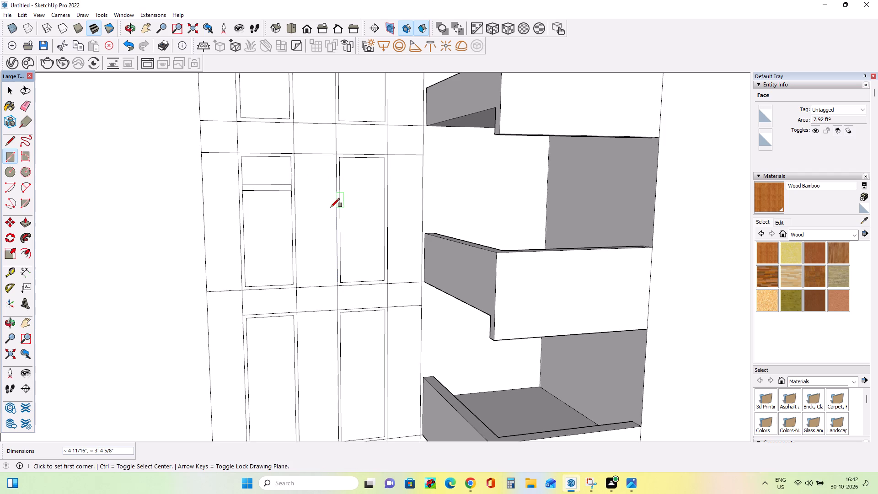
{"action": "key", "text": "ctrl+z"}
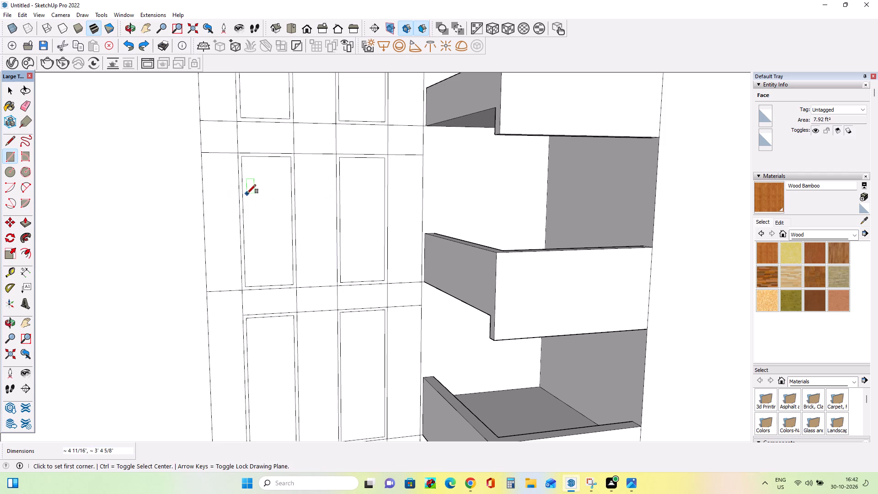
Draw horizontal bar rectangles across both second-row windows, making the left one about 5 1/4" by 3' 4 5/8".
{"action": "left_click", "coordinate": [244, 193]}
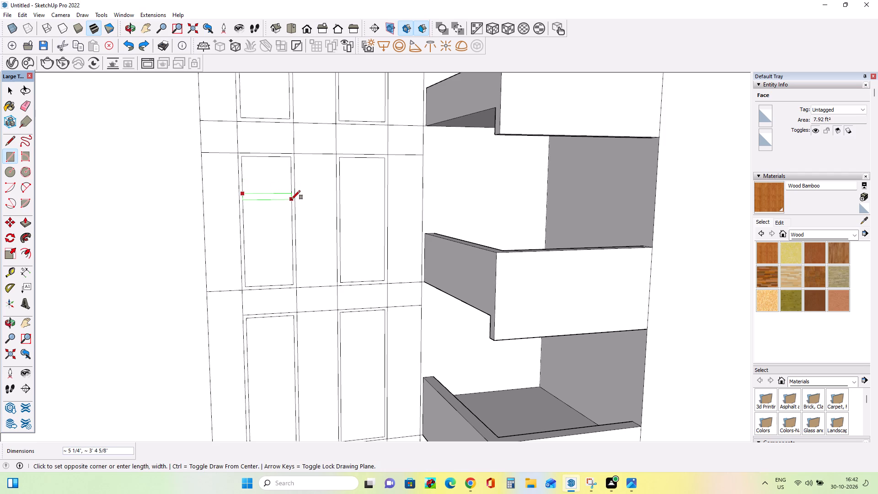
{"action": "left_click", "coordinate": [291, 199]}
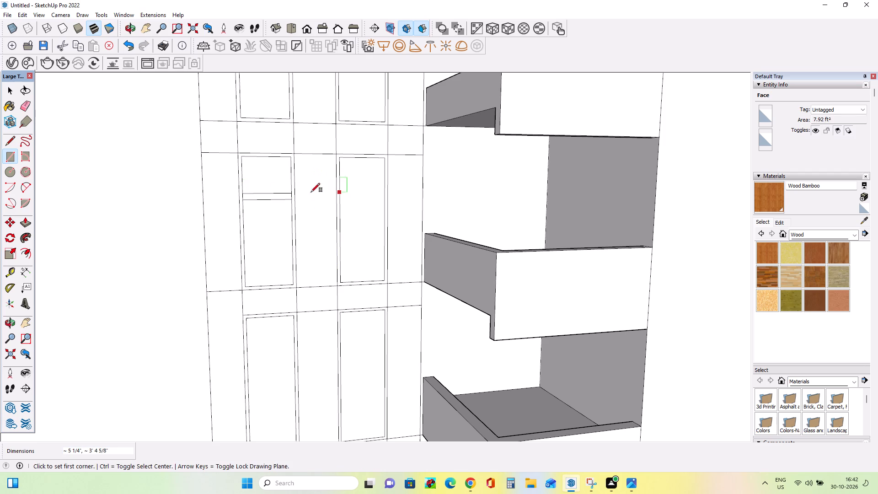
{"action": "left_click", "coordinate": [342, 193]}
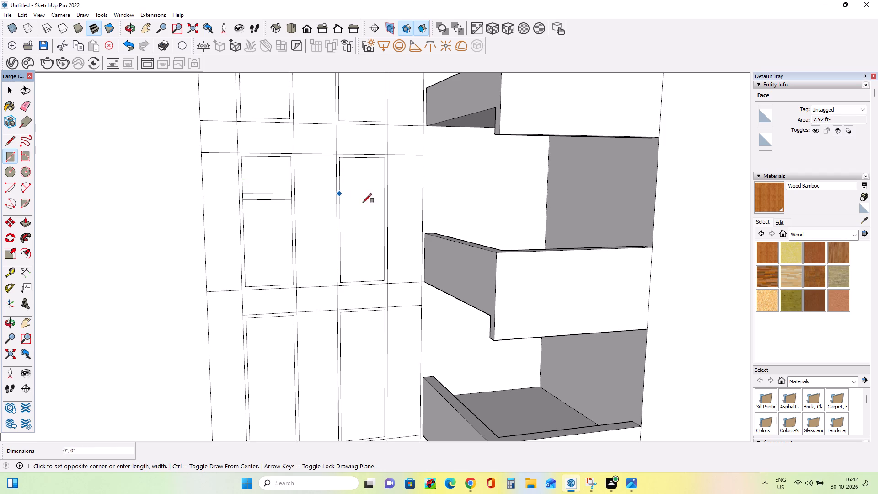
{"action": "scroll", "coordinate": [385, 200], "scroll_direction": "up", "scroll_amount": 3}
{"action": "left_click", "coordinate": [386, 199]}
Draw horizontal bar rectangles, about 5" to 5 11/16" tall, across the upper part of both third-row windows.
{"action": "scroll", "coordinate": [340, 201], "scroll_direction": "down", "scroll_amount": 4}
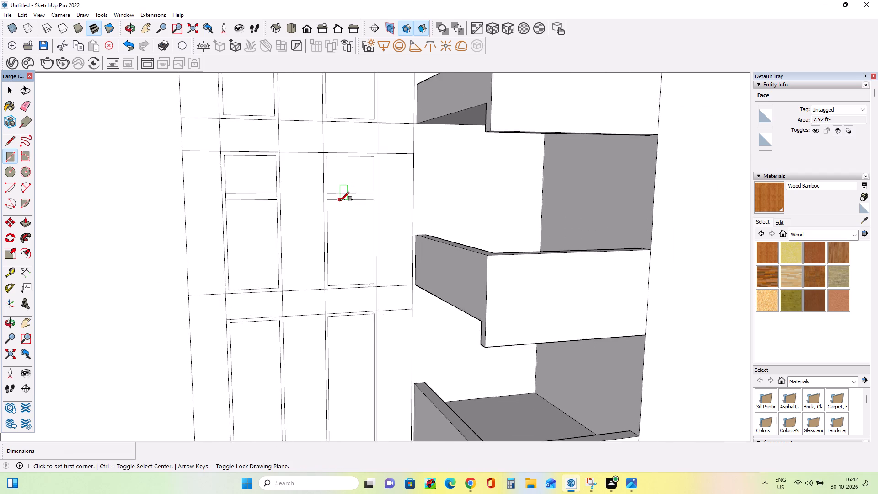
{"action": "scroll", "coordinate": [340, 201], "scroll_direction": "down", "scroll_amount": 8}
{"action": "scroll", "coordinate": [285, 293], "scroll_direction": "up", "scroll_amount": 6}
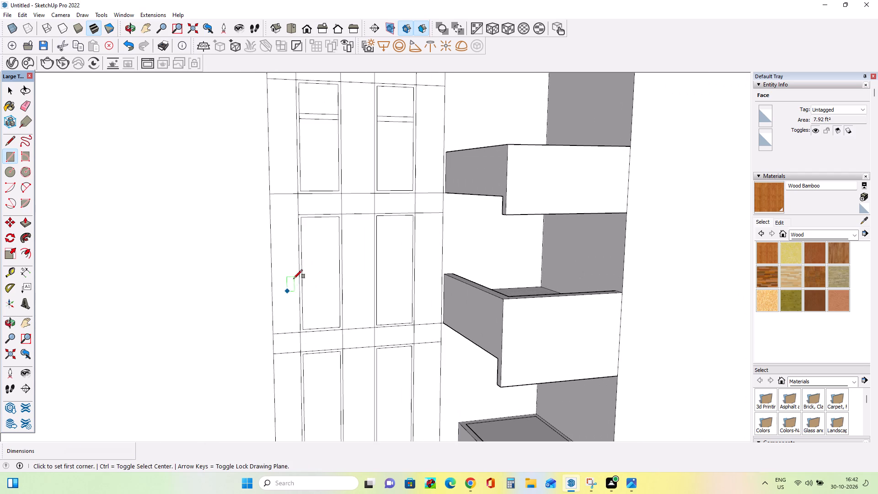
{"action": "left_click", "coordinate": [303, 242]}
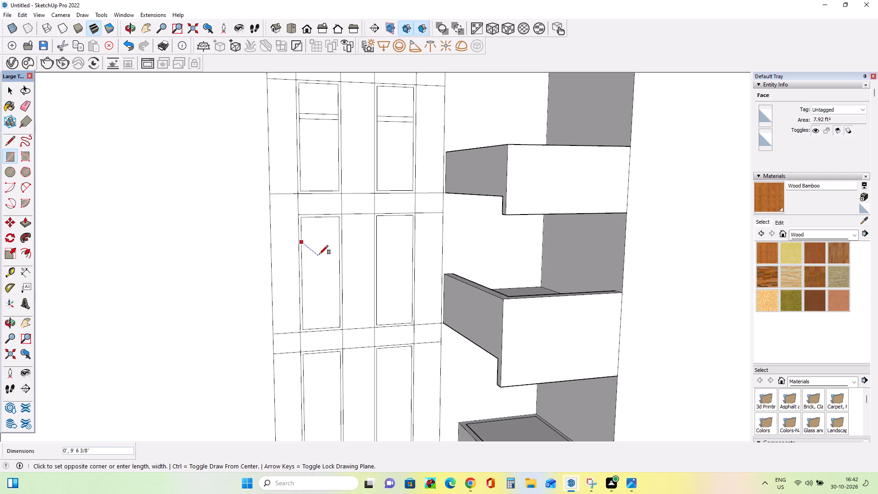
{"action": "scroll", "coordinate": [316, 258], "scroll_direction": "up", "scroll_amount": 3}
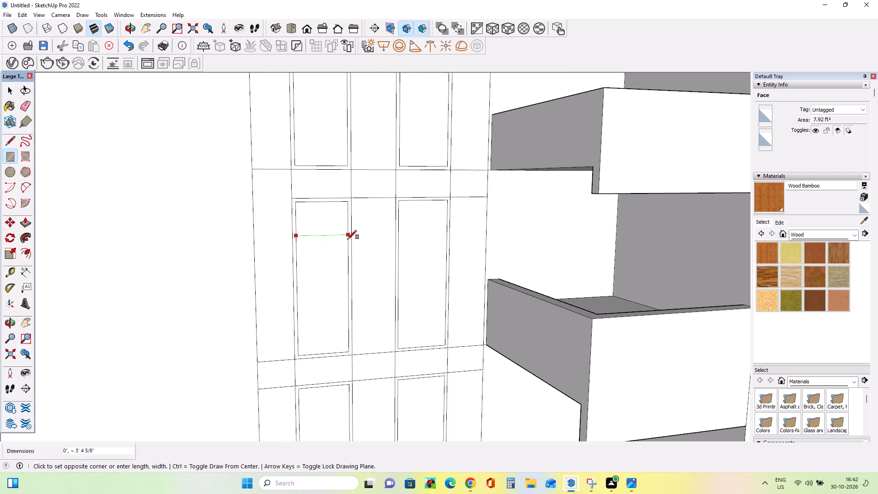
{"action": "left_click", "coordinate": [348, 242]}
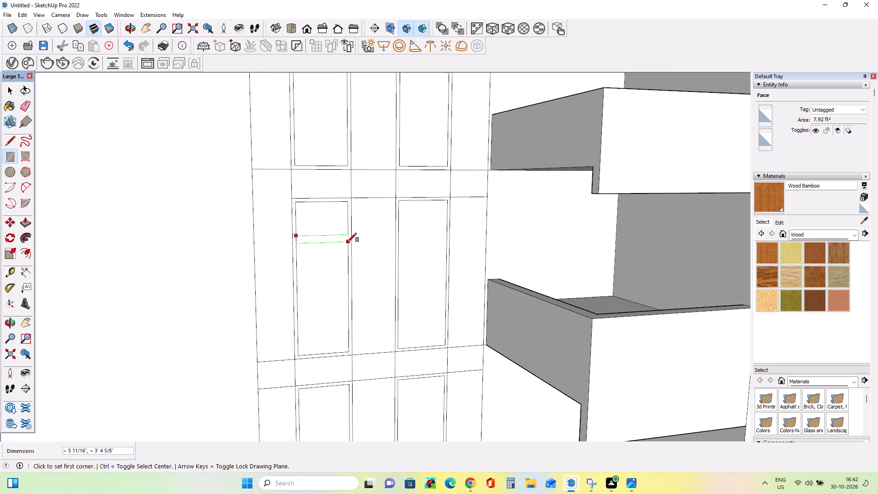
{"action": "scroll", "coordinate": [261, 246], "scroll_direction": "down", "scroll_amount": 7}
{"action": "middle_click_drag", "start_coordinate": [342, 256], "coordinate": [323, 258]}
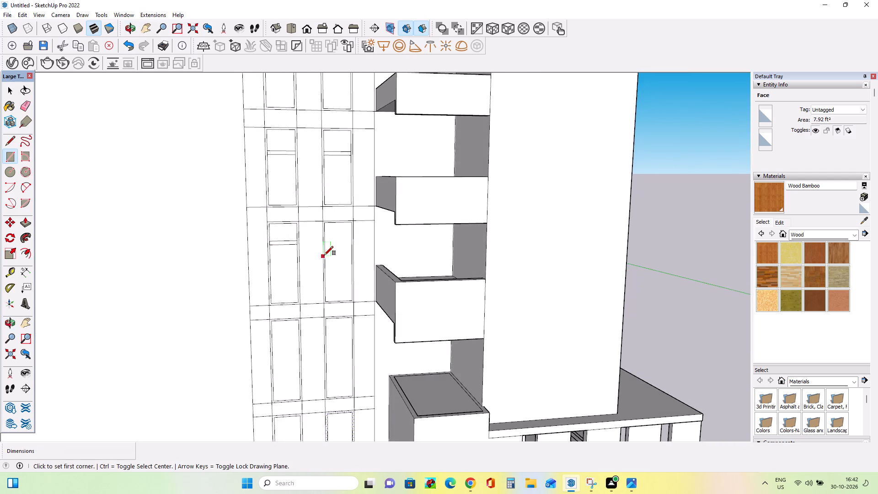
{"action": "scroll", "coordinate": [325, 254], "scroll_direction": "up", "scroll_amount": 7}
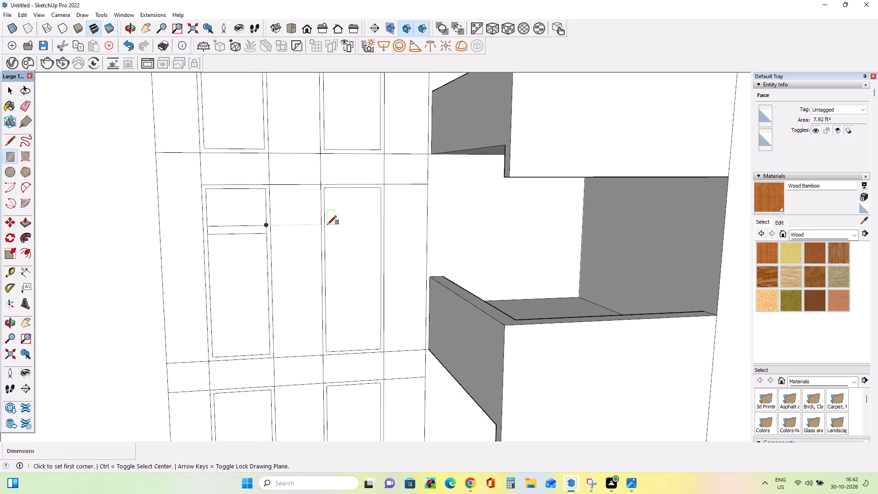
{"action": "left_click", "coordinate": [326, 225]}
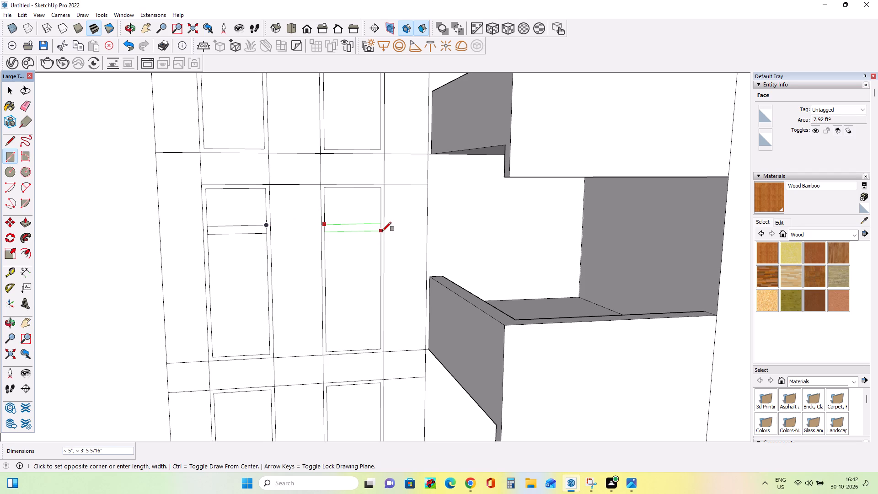
{"action": "left_click", "coordinate": [382, 231]}
Draw a horizontal bar rectangle, about 5 7/16" by 3' 4 7/8", across the upper part of the fourth row's left window.
{"action": "scroll", "coordinate": [327, 232], "scroll_direction": "down", "scroll_amount": 10}
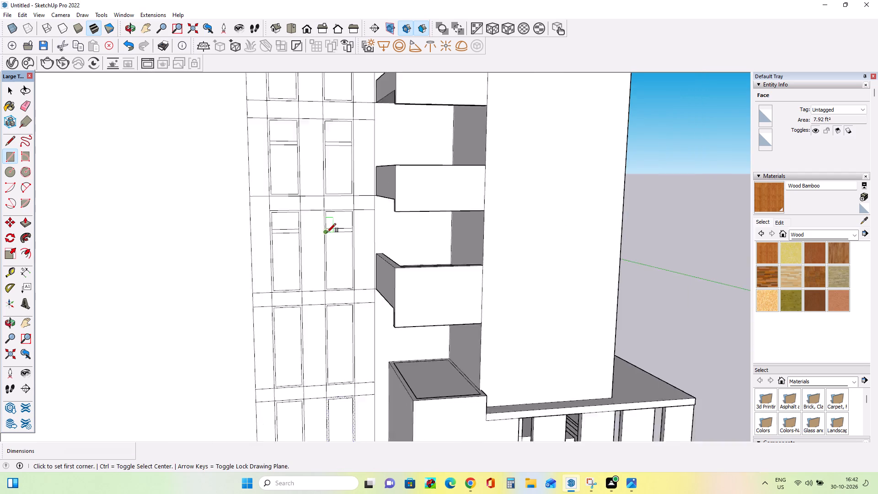
{"action": "scroll", "coordinate": [327, 232], "scroll_direction": "down", "scroll_amount": 6}
{"action": "scroll", "coordinate": [342, 301], "scroll_direction": "up", "scroll_amount": 1}
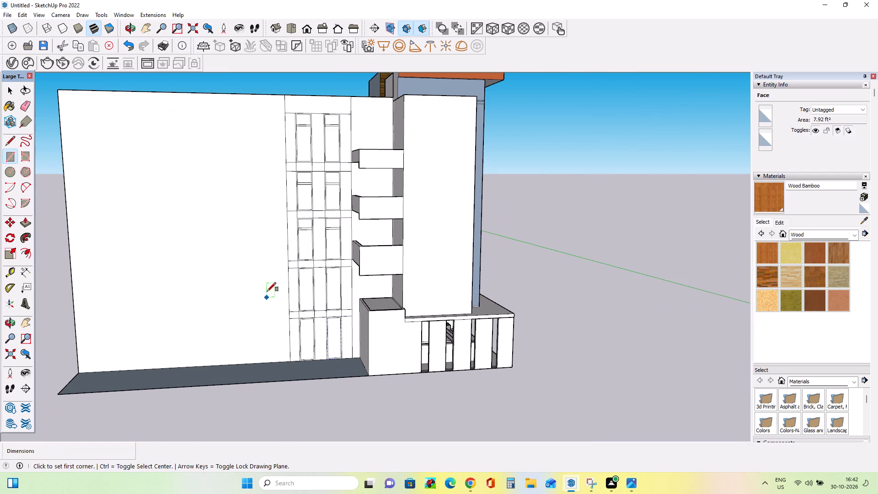
{"action": "scroll", "coordinate": [283, 281], "scroll_direction": "up", "scroll_amount": 12}
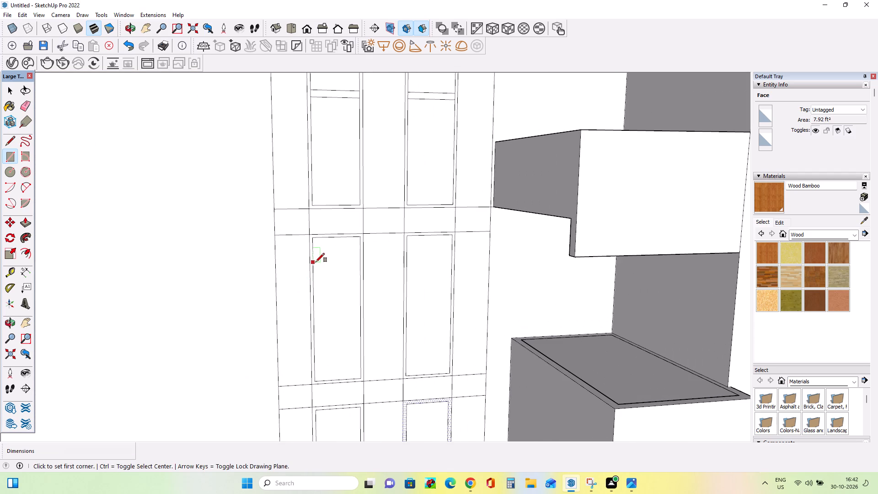
{"action": "left_click", "coordinate": [316, 262]}
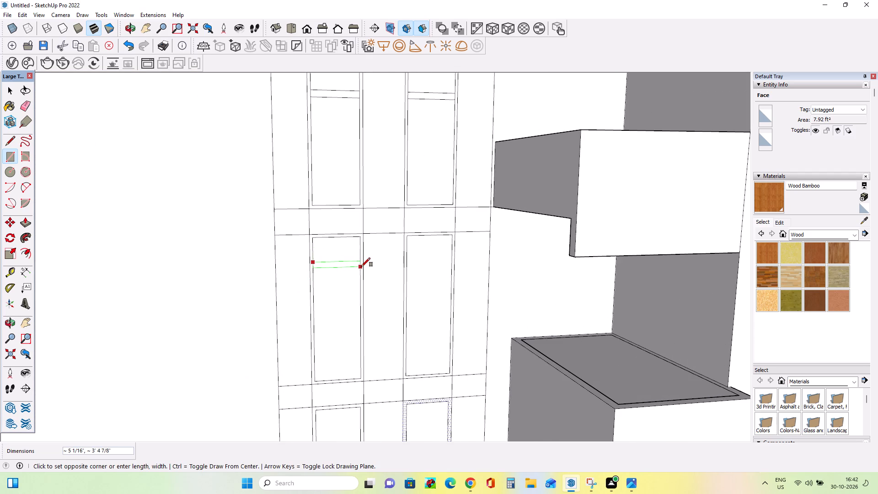
{"action": "left_click", "coordinate": [361, 267]}
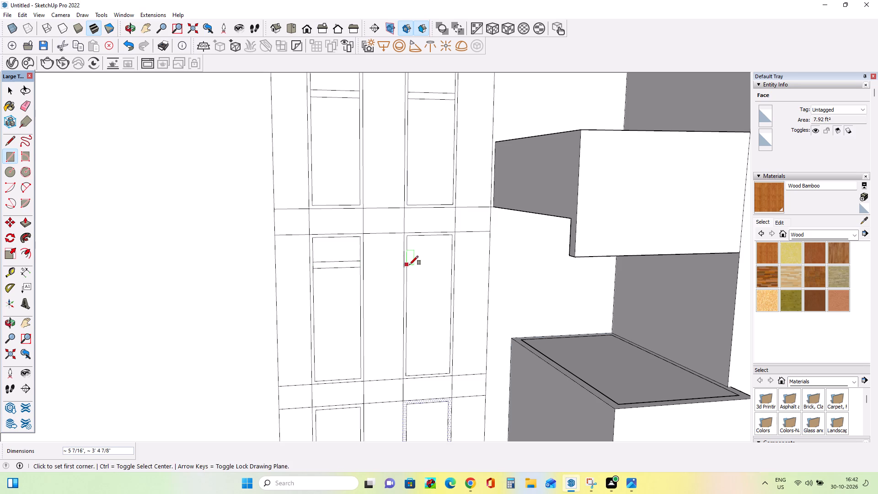
Draw a horizontal bar rectangle, about 5 3/16" by 3' 5 1/16", across the upper part of the fourth row's right window.
{"action": "left_click", "coordinate": [409, 261]}
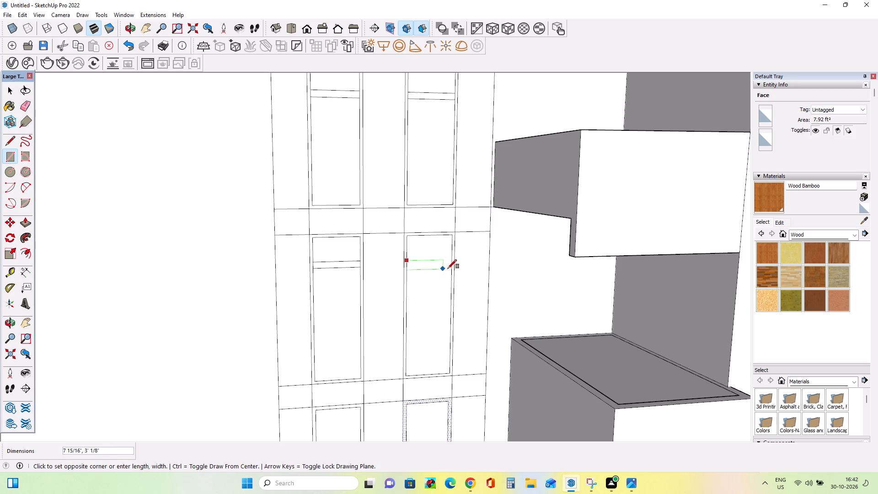
{"action": "left_click", "coordinate": [452, 265]}
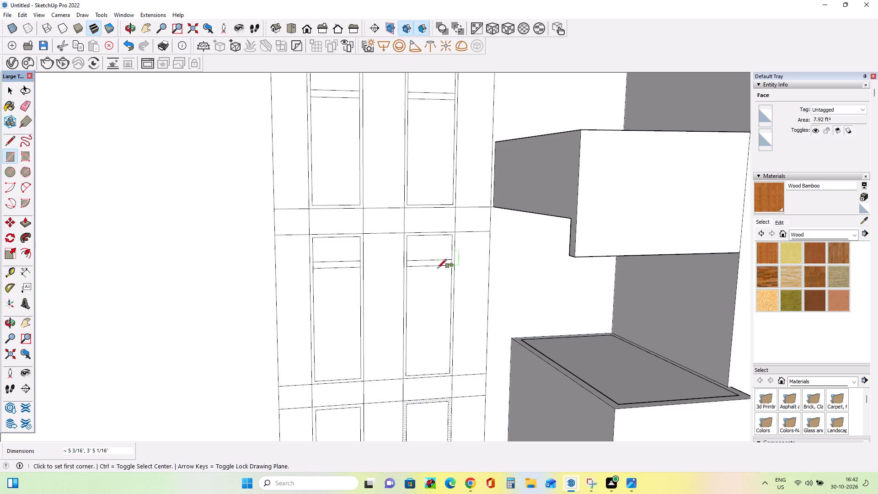
Draw horizontal bar rectangles across both bottom-row windows, about 4 9/16" tall on the left one and 4 11/16" on the right.
{"action": "scroll", "coordinate": [239, 261], "scroll_direction": "down", "scroll_amount": 13}
{"action": "scroll", "coordinate": [262, 345], "scroll_direction": "up", "scroll_amount": 4}
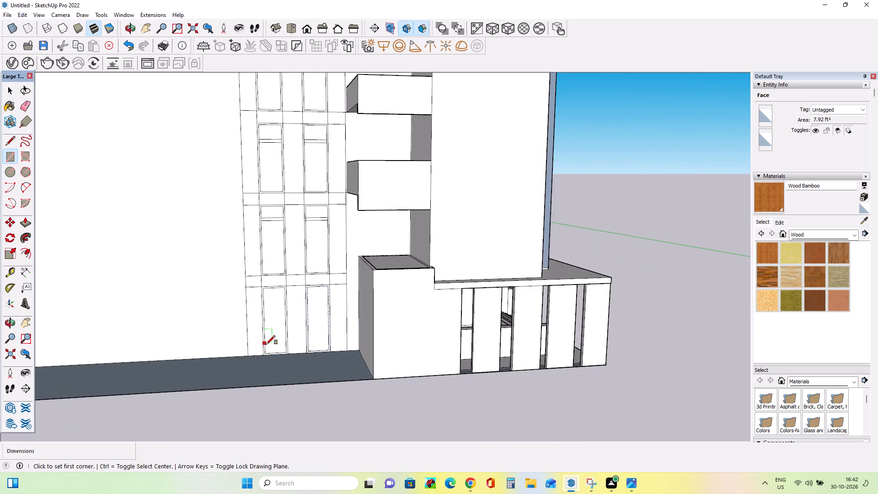
{"action": "scroll", "coordinate": [272, 342], "scroll_direction": "up", "scroll_amount": 3}
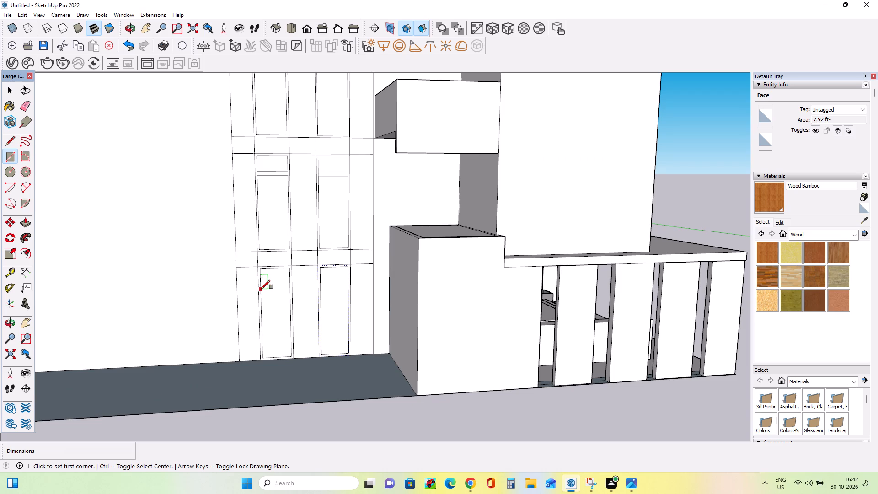
{"action": "left_click", "coordinate": [261, 292]}
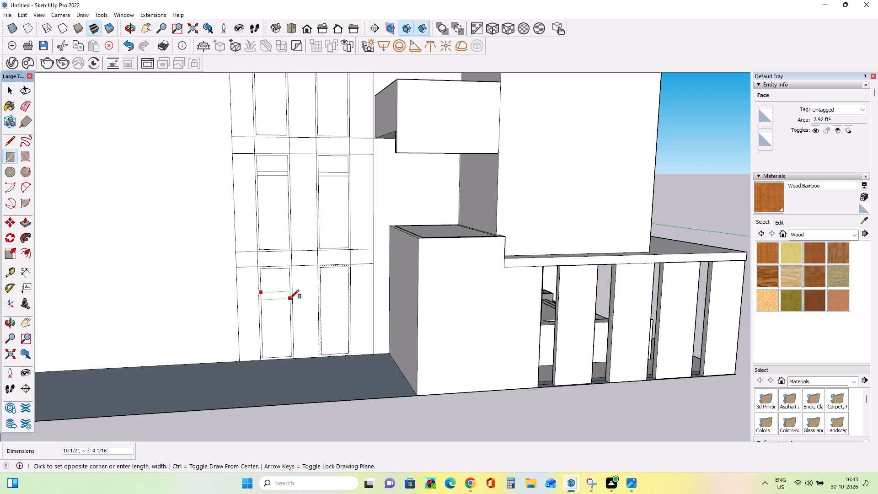
{"action": "scroll", "coordinate": [290, 299], "scroll_direction": "up", "scroll_amount": 6}
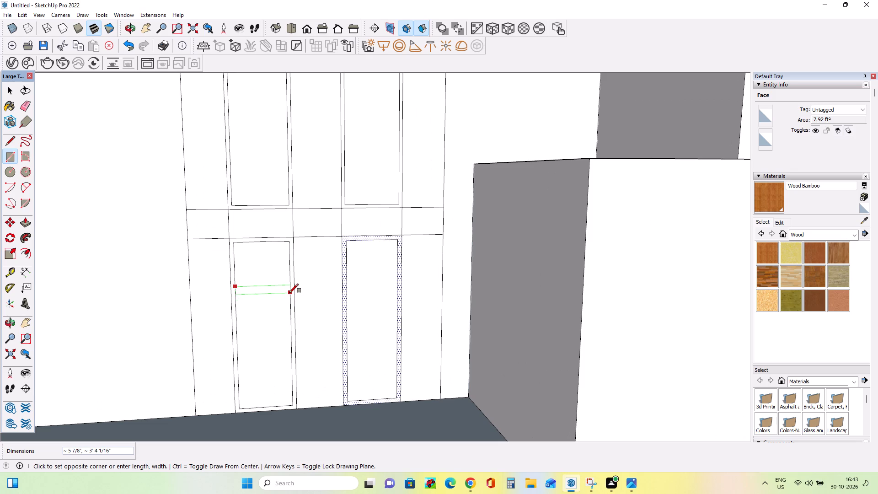
{"action": "left_click", "coordinate": [292, 291]}
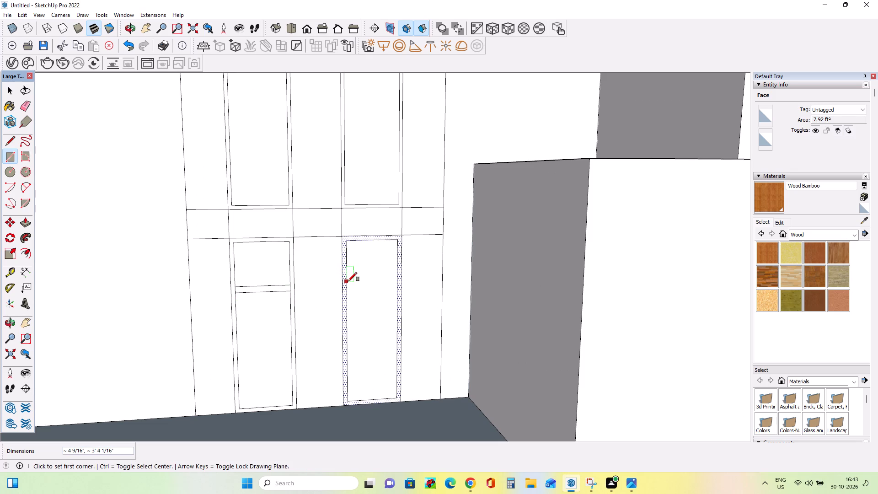
{"action": "left_click", "coordinate": [348, 281]}
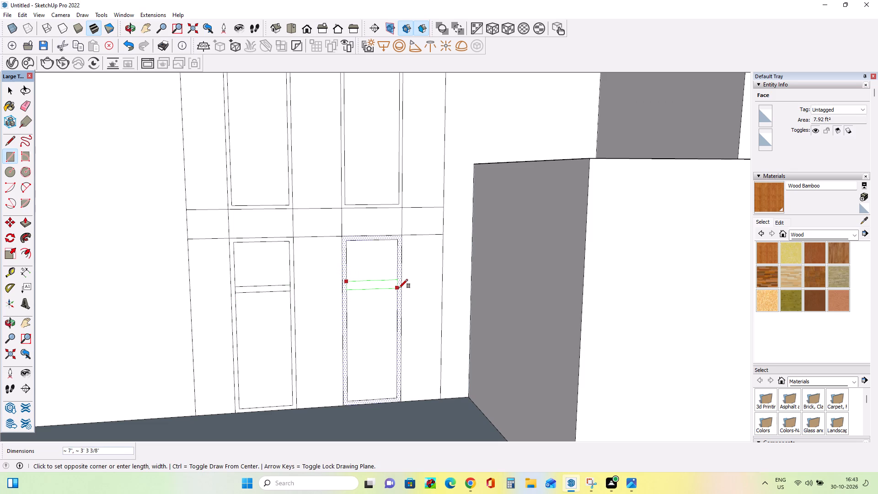
{"action": "scroll", "coordinate": [399, 288], "scroll_direction": "up", "scroll_amount": 3}
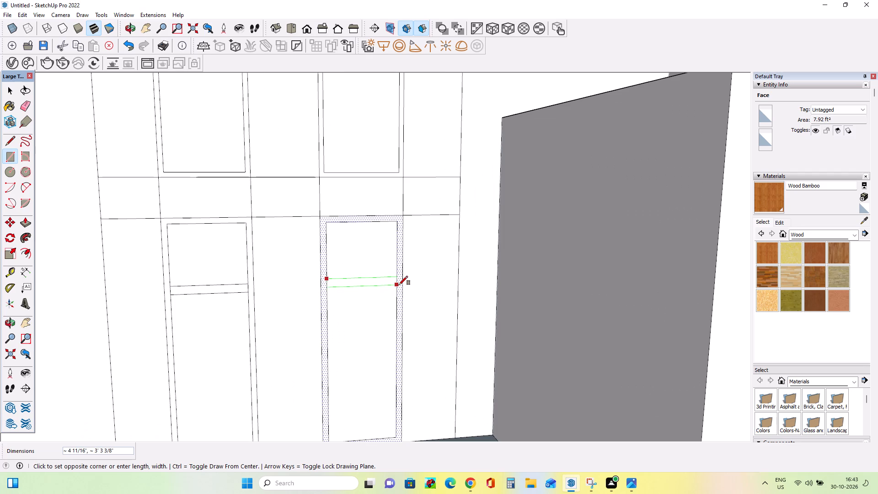
{"action": "left_click", "coordinate": [399, 285]}
Erase the leftover horizontal guide line segments beside and between the heads of the two top-row windows.
{"action": "scroll", "coordinate": [325, 326], "scroll_direction": "down", "scroll_amount": 14}
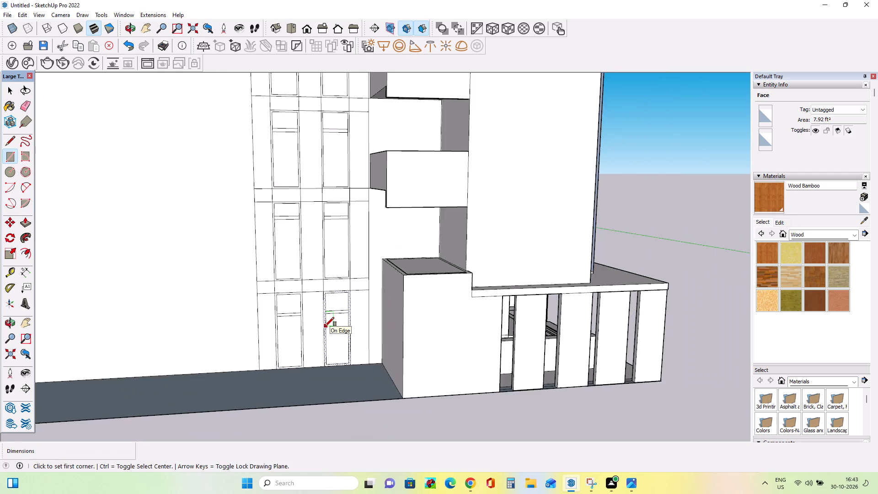
{"action": "scroll", "coordinate": [325, 326], "scroll_direction": "down", "scroll_amount": 9}
{"action": "scroll", "coordinate": [320, 201], "scroll_direction": "up", "scroll_amount": 8}
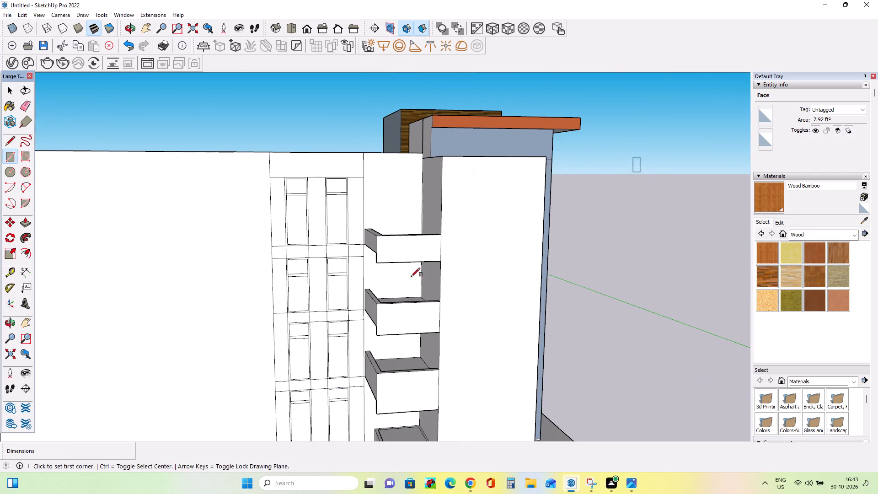
{"action": "left_click", "coordinate": [30, 104]}
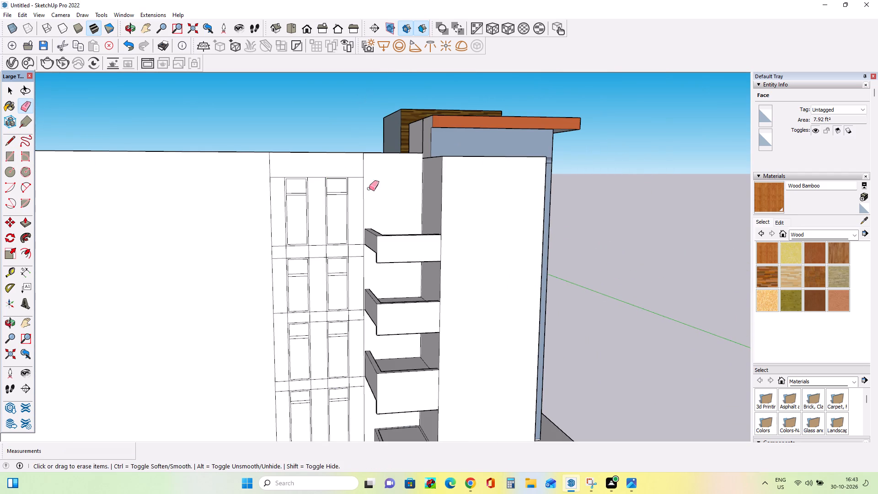
{"action": "left_click_drag", "start_coordinate": [276, 179], "coordinate": [293, 162]}
{"action": "left_click_drag", "start_coordinate": [317, 182], "coordinate": [325, 161]}
{"action": "left_click_drag", "start_coordinate": [353, 179], "coordinate": [356, 169]}
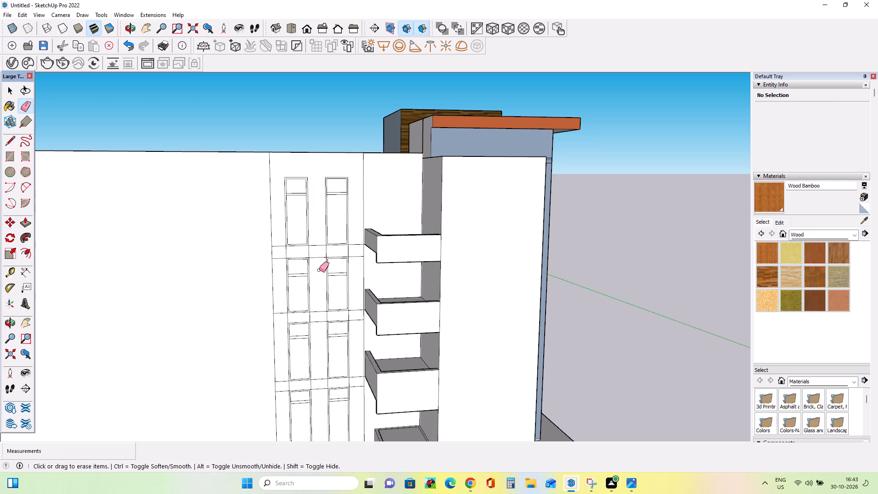
Erase the leftover horizontal and vertical construction lines between the first and second window rows.
{"action": "scroll", "coordinate": [320, 268], "scroll_direction": "up", "scroll_amount": 4}
{"action": "left_click", "coordinate": [307, 251]}
{"action": "left_click_drag", "start_coordinate": [311, 255], "coordinate": [316, 222]}
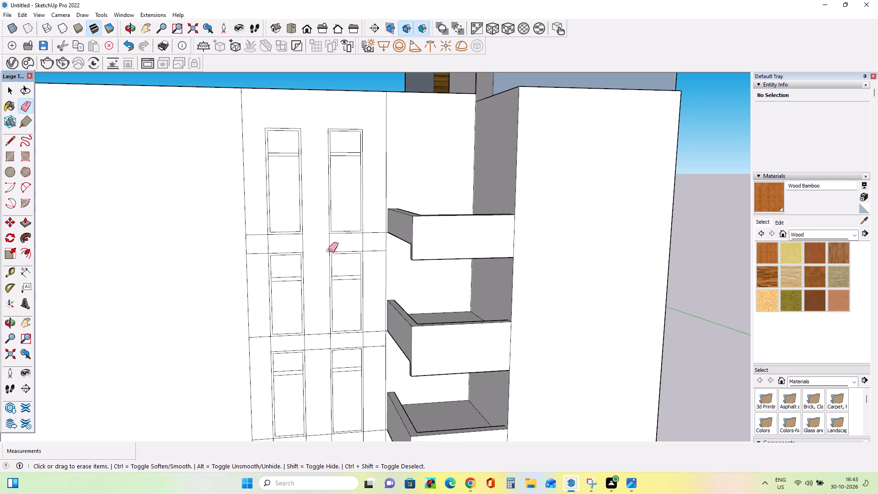
{"action": "left_click_drag", "start_coordinate": [326, 242], "coordinate": [373, 239]}
{"action": "left_click_drag", "start_coordinate": [374, 228], "coordinate": [375, 268]}
{"action": "left_click_drag", "start_coordinate": [258, 226], "coordinate": [258, 265]}
{"action": "left_click_drag", "start_coordinate": [262, 245], "coordinate": [263, 244]}
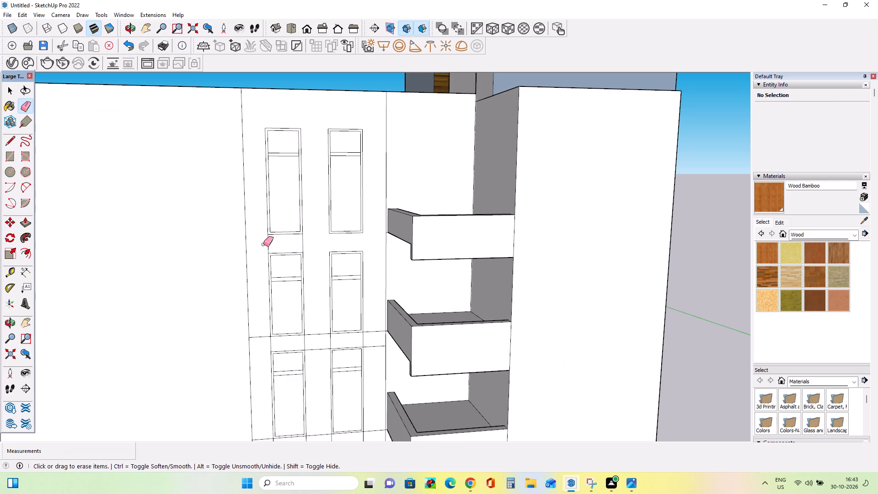
{"action": "left_click_drag", "start_coordinate": [263, 244], "coordinate": [281, 244]}
{"action": "left_click_drag", "start_coordinate": [300, 244], "coordinate": [320, 244]}
Erase the leftover construction lines between the second and third window rows.
{"action": "scroll", "coordinate": [274, 212], "scroll_direction": "down", "scroll_amount": 7}
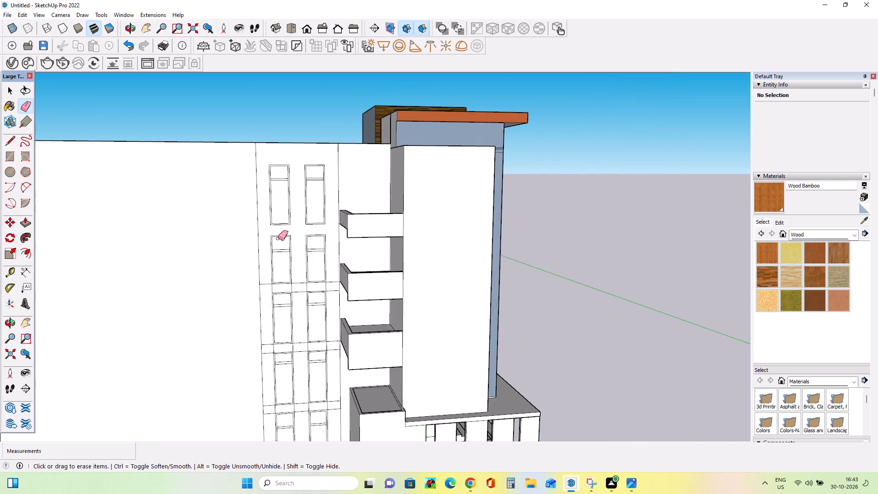
{"action": "scroll", "coordinate": [280, 274], "scroll_direction": "up", "scroll_amount": 9}
{"action": "left_click_drag", "start_coordinate": [313, 297], "coordinate": [320, 252]}
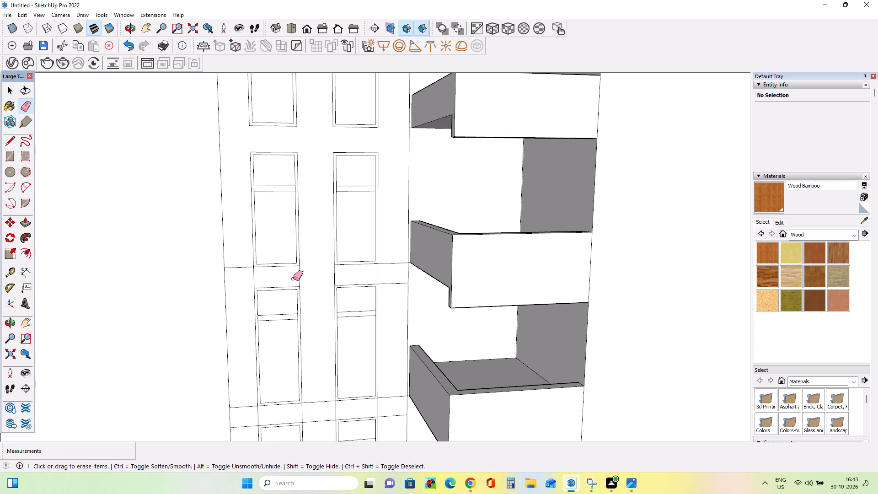
{"action": "left_click_drag", "start_coordinate": [299, 276], "coordinate": [349, 274]}
{"action": "left_click_drag", "start_coordinate": [394, 256], "coordinate": [398, 297]}
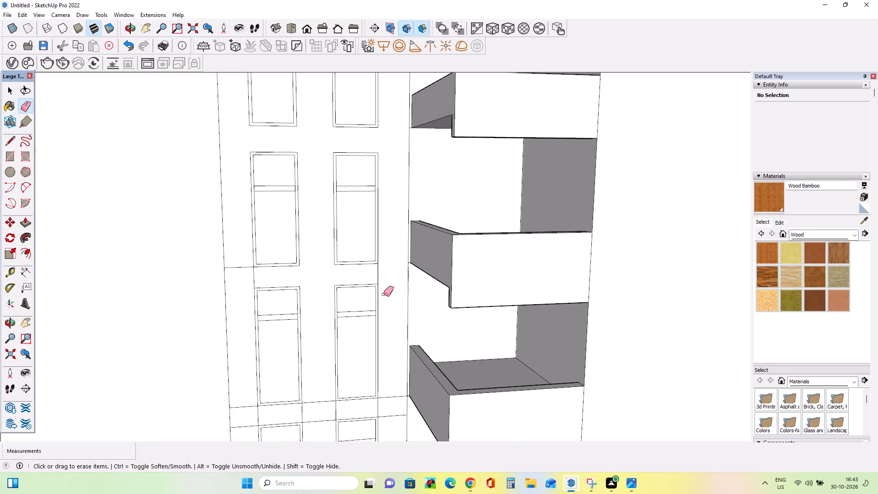
{"action": "left_click_drag", "start_coordinate": [375, 277], "coordinate": [381, 277]}
{"action": "left_click_drag", "start_coordinate": [241, 263], "coordinate": [254, 278]}
Erase the leftover construction lines between the third and fourth window rows.
{"action": "scroll", "coordinate": [245, 258], "scroll_direction": "down", "scroll_amount": 10}
{"action": "scroll", "coordinate": [257, 360], "scroll_direction": "up", "scroll_amount": 9}
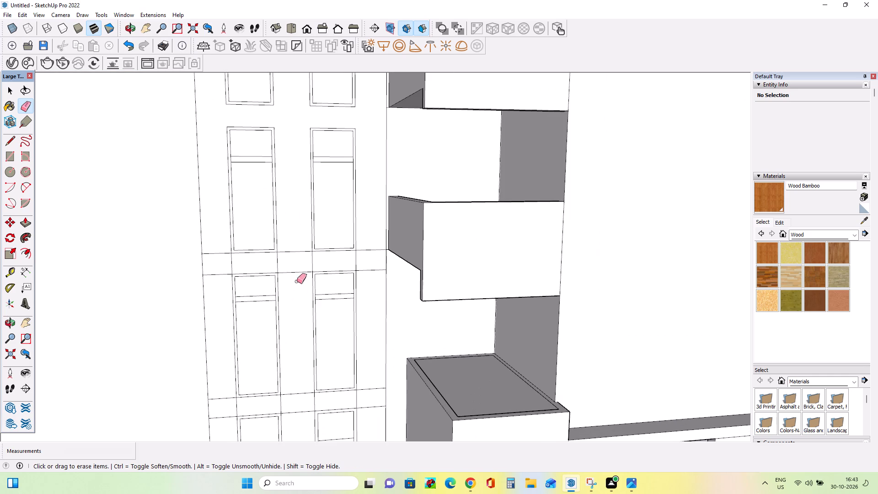
{"action": "left_click_drag", "start_coordinate": [298, 248], "coordinate": [301, 290]}
{"action": "left_click_drag", "start_coordinate": [307, 263], "coordinate": [364, 257]}
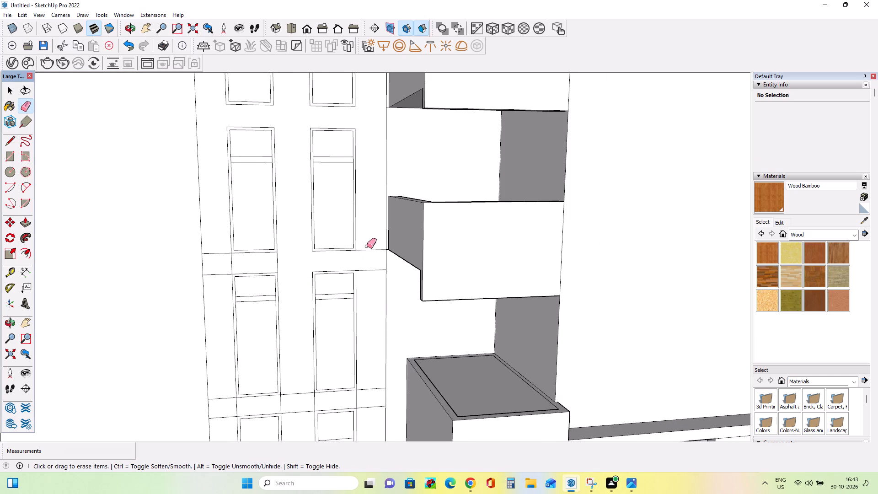
{"action": "left_click_drag", "start_coordinate": [368, 247], "coordinate": [374, 281]}
{"action": "left_click_drag", "start_coordinate": [282, 264], "coordinate": [217, 262]}
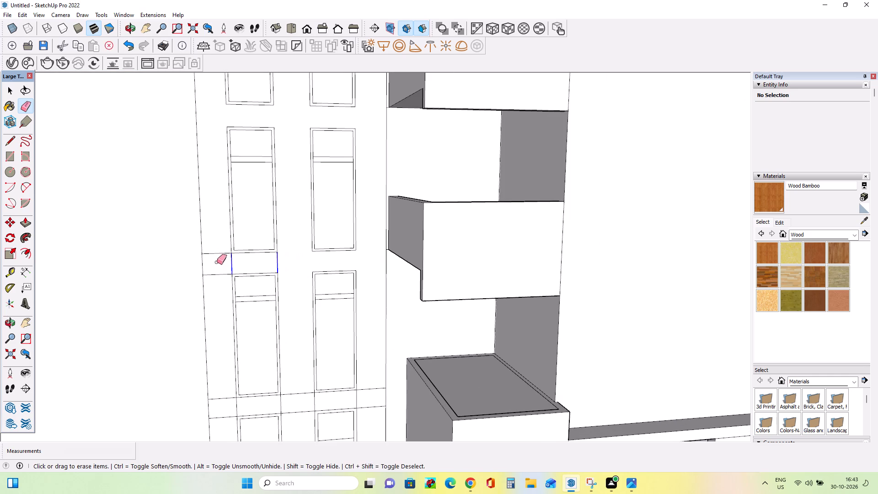
{"action": "left_click_drag", "start_coordinate": [217, 262], "coordinate": [214, 253]}
{"action": "left_click_drag", "start_coordinate": [217, 253], "coordinate": [219, 284]}
Erase the leftover construction lines between the fourth and bottom window rows.
{"action": "scroll", "coordinate": [241, 265], "scroll_direction": "down", "scroll_amount": 8}
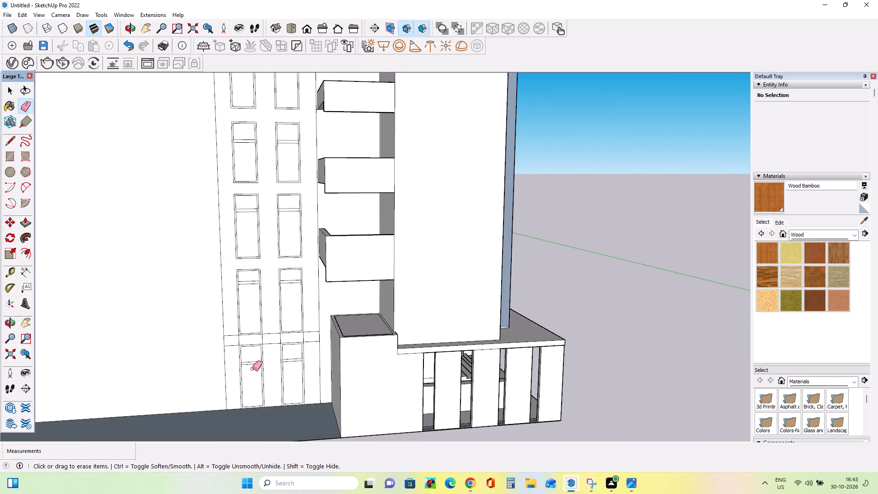
{"action": "scroll", "coordinate": [253, 366], "scroll_direction": "up", "scroll_amount": 9}
{"action": "left_click_drag", "start_coordinate": [284, 313], "coordinate": [292, 260]}
{"action": "left_click_drag", "start_coordinate": [301, 288], "coordinate": [353, 288]}
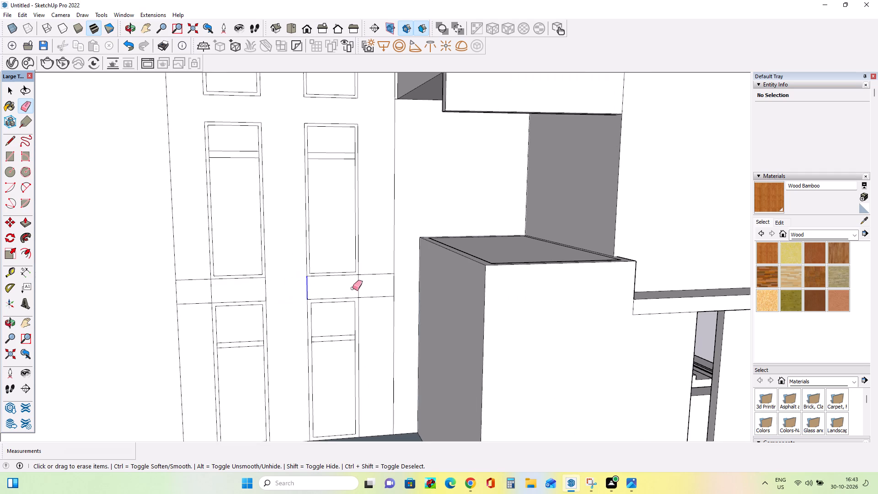
{"action": "left_click_drag", "start_coordinate": [353, 288], "coordinate": [380, 283]}
{"action": "left_click_drag", "start_coordinate": [383, 267], "coordinate": [381, 306]}
{"action": "left_click_drag", "start_coordinate": [272, 291], "coordinate": [249, 293]}
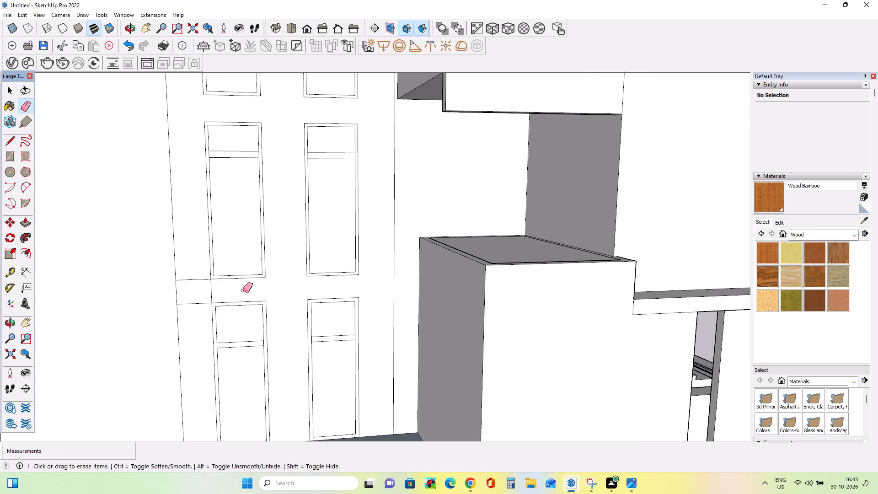
{"action": "left_click_drag", "start_coordinate": [193, 276], "coordinate": [196, 317]}
{"action": "left_click_drag", "start_coordinate": [203, 295], "coordinate": [228, 294]}
Examine the whole window facade and the adjoining balconies from a distance and from above.
{"action": "scroll", "coordinate": [235, 298], "scroll_direction": "down", "scroll_amount": 4}
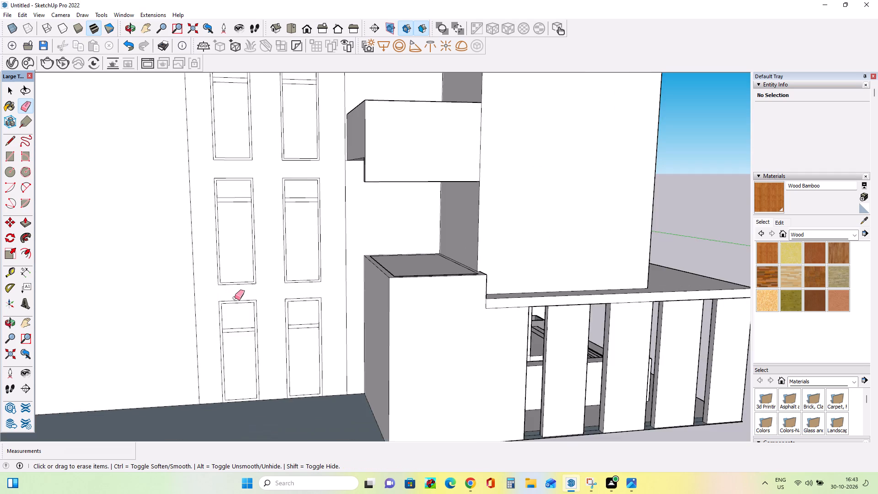
{"action": "scroll", "coordinate": [235, 298], "scroll_direction": "down", "scroll_amount": 14}
{"action": "scroll", "coordinate": [269, 330], "scroll_direction": "up", "scroll_amount": 5}
{"action": "scroll", "coordinate": [270, 330], "scroll_direction": "down", "scroll_amount": 4}
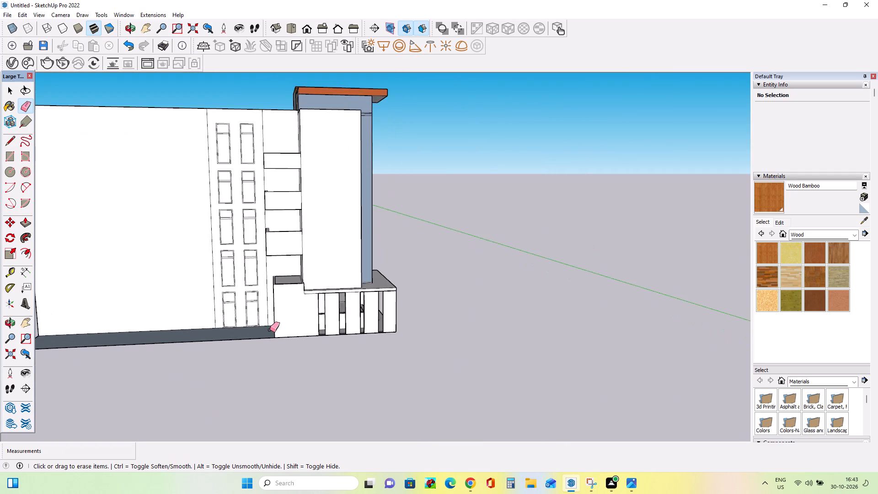
{"action": "scroll", "coordinate": [270, 329], "scroll_direction": "down", "scroll_amount": 3}
{"action": "scroll", "coordinate": [265, 244], "scroll_direction": "up", "scroll_amount": 8}
{"action": "middle_click_drag", "start_coordinate": [265, 244], "coordinate": [284, 249]}
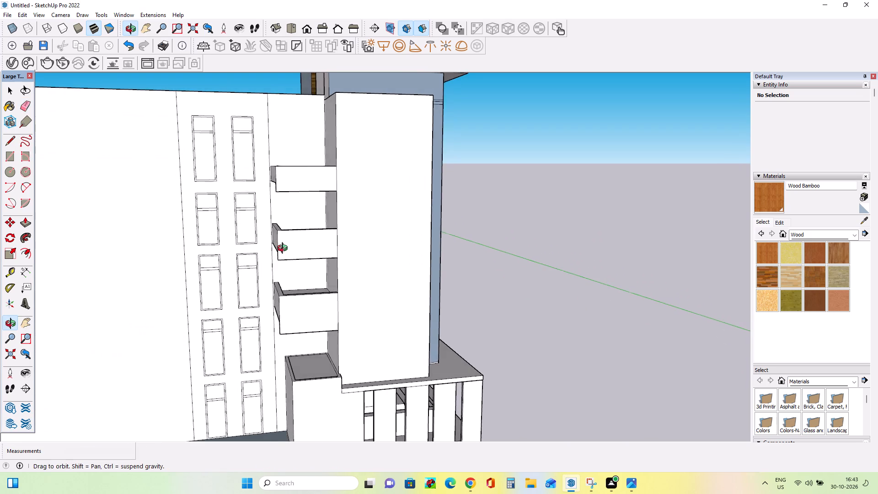
{"action": "middle_click_drag", "start_coordinate": [284, 249], "coordinate": [304, 254]}
{"action": "scroll", "coordinate": [304, 254], "scroll_direction": "down", "scroll_amount": 5}
{"action": "middle_click_drag", "start_coordinate": [334, 231], "coordinate": [344, 267]}
{"action": "scroll", "coordinate": [339, 247], "scroll_direction": "down", "scroll_amount": 1}
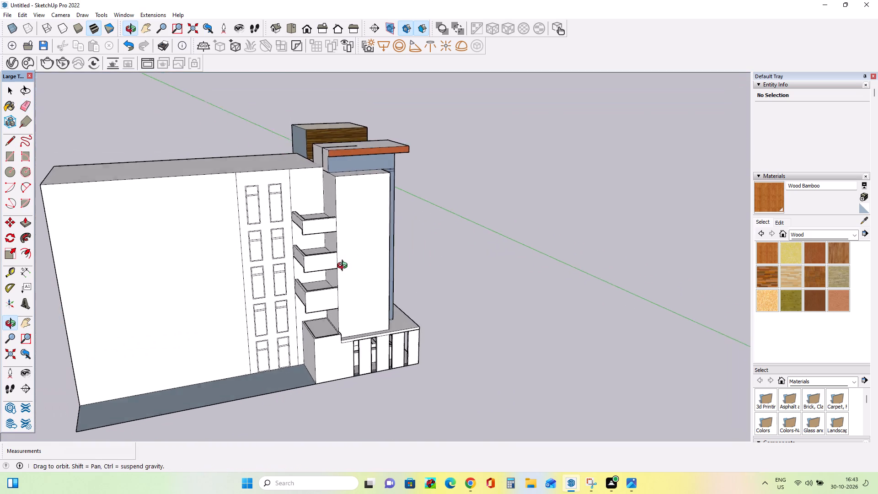
{"action": "middle_click_drag", "start_coordinate": [344, 267], "coordinate": [344, 267]}
Draw a thin rectangle about 9' 7 5/8" by 15/16" along the middle of the top balcony's front parapet top.
{"action": "scroll", "coordinate": [294, 205], "scroll_direction": "up", "scroll_amount": 8}
{"action": "middle_click_drag", "start_coordinate": [325, 259], "coordinate": [329, 267]}
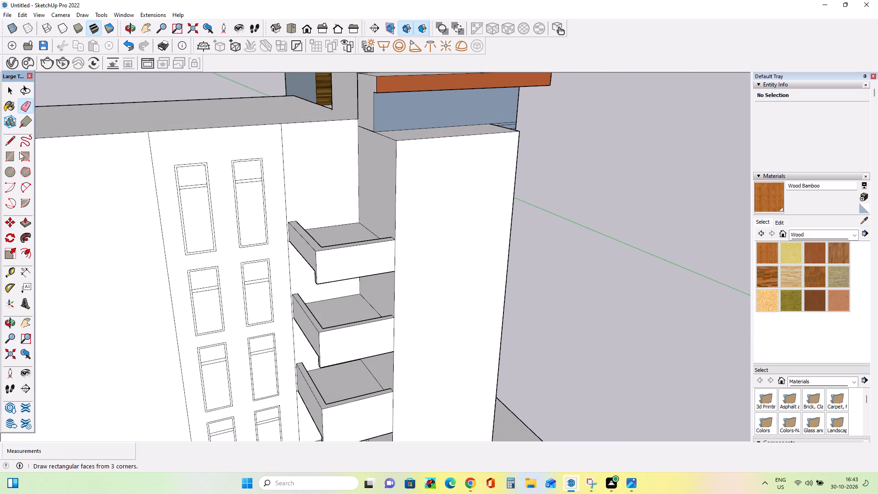
{"action": "left_click", "coordinate": [11, 154]}
{"action": "middle_click_drag", "start_coordinate": [276, 258], "coordinate": [284, 294]}
{"action": "scroll", "coordinate": [322, 301], "scroll_direction": "up", "scroll_amount": 8}
{"action": "left_click", "coordinate": [332, 288]}
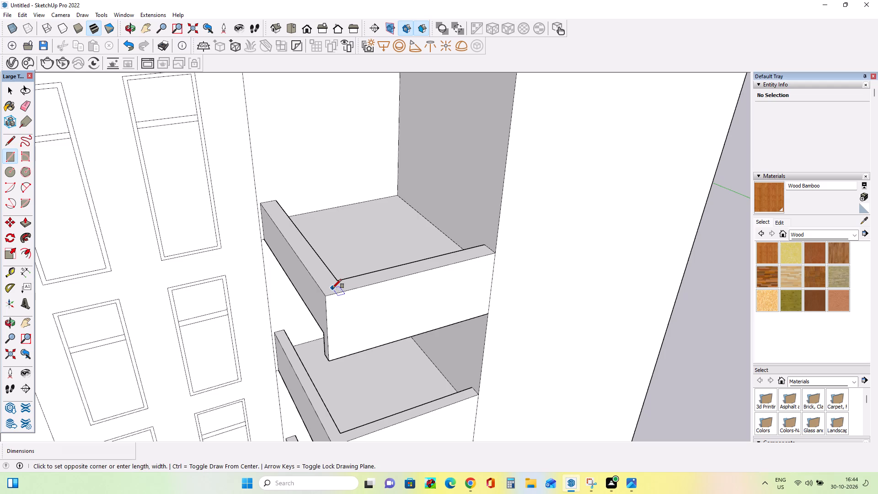
{"action": "scroll", "coordinate": [502, 257], "scroll_direction": "up", "scroll_amount": 5}
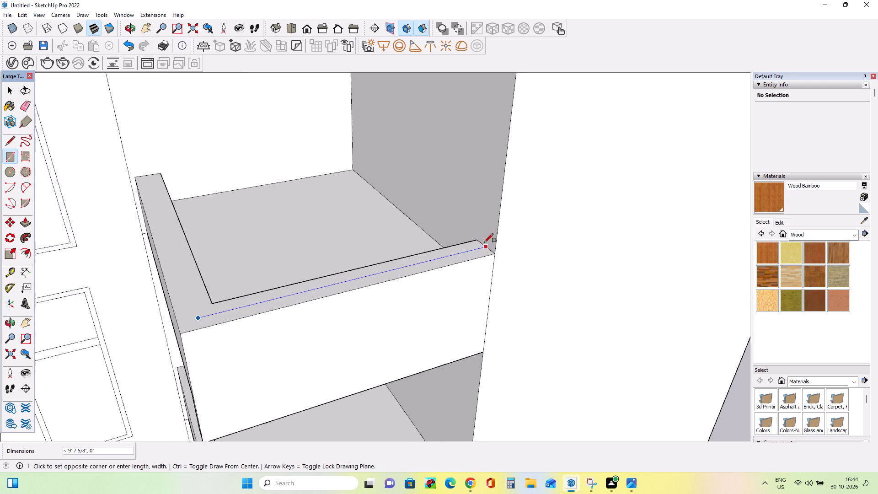
{"action": "scroll", "coordinate": [484, 242], "scroll_direction": "up", "scroll_amount": 2}
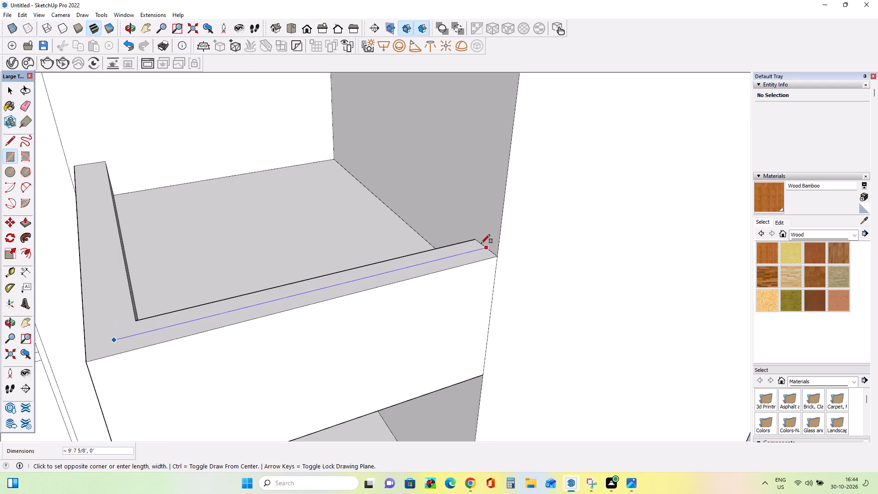
{"action": "scroll", "coordinate": [481, 243], "scroll_direction": "up", "scroll_amount": 2}
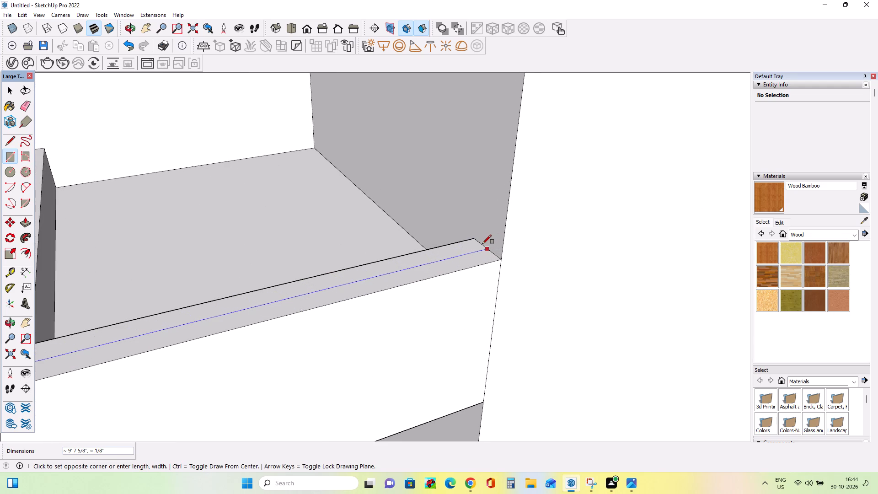
{"action": "scroll", "coordinate": [482, 245], "scroll_direction": "up", "scroll_amount": 3}
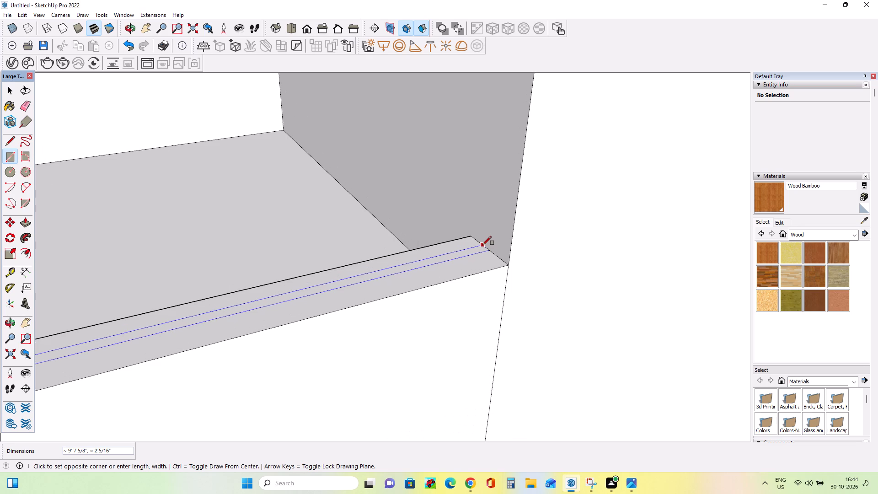
{"action": "scroll", "coordinate": [482, 245], "scroll_direction": "up", "scroll_amount": 2}
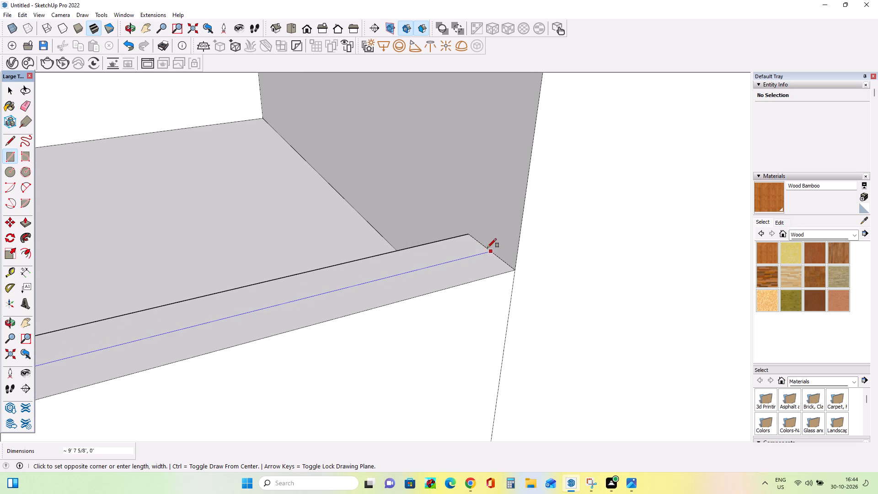
{"action": "scroll", "coordinate": [485, 247], "scroll_direction": "up", "scroll_amount": 3}
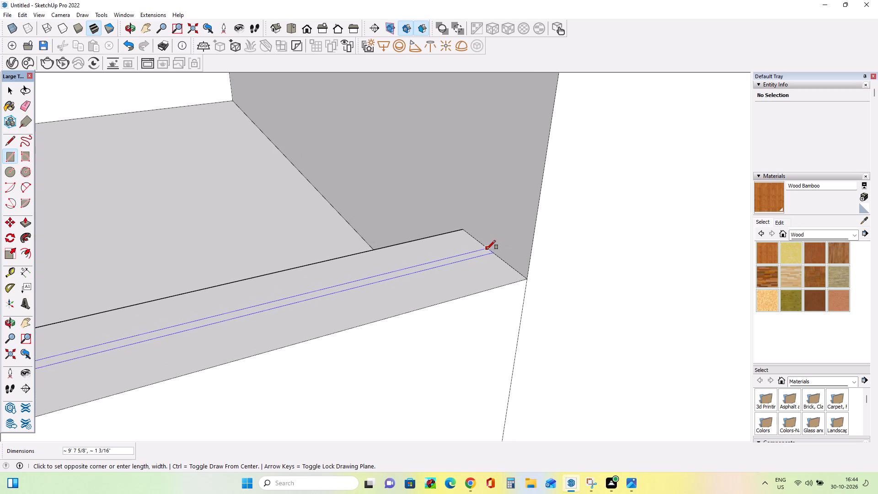
{"action": "scroll", "coordinate": [487, 248], "scroll_direction": "up", "scroll_amount": 1}
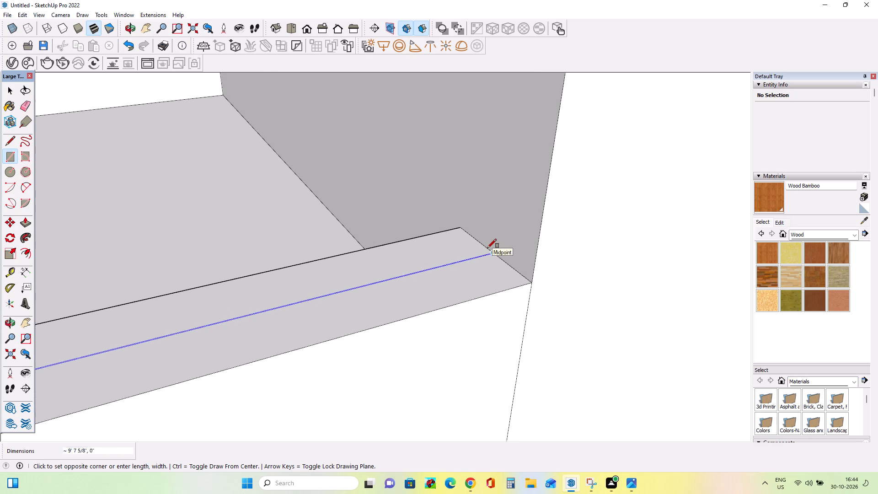
{"action": "scroll", "coordinate": [487, 248], "scroll_direction": "up", "scroll_amount": 2}
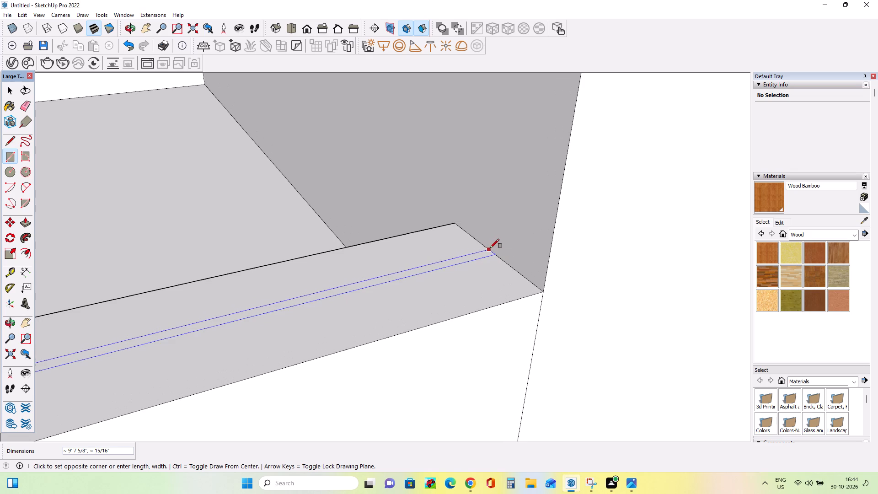
{"action": "left_click", "coordinate": [490, 248]}
Draw a thin rectangle about 11' 7" long along the top balcony's side parapet top, starting from the front strip's corner.
{"action": "scroll", "coordinate": [527, 270], "scroll_direction": "down", "scroll_amount": 9}
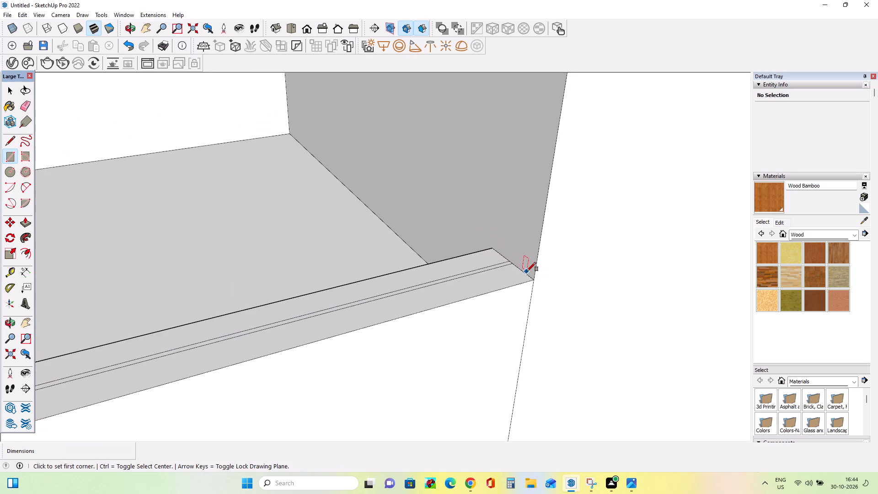
{"action": "scroll", "coordinate": [527, 271], "scroll_direction": "down", "scroll_amount": 2}
{"action": "middle_click", "coordinate": [526, 272]}
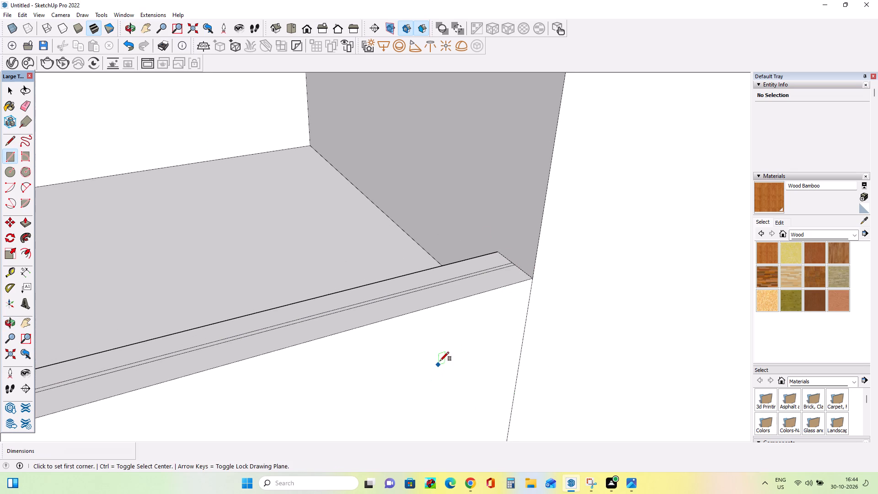
{"action": "middle_click_drag", "start_coordinate": [440, 361], "coordinate": [440, 372]}
{"action": "scroll", "coordinate": [472, 332], "scroll_direction": "down", "scroll_amount": 7}
{"action": "scroll", "coordinate": [186, 380], "scroll_direction": "up", "scroll_amount": 4}
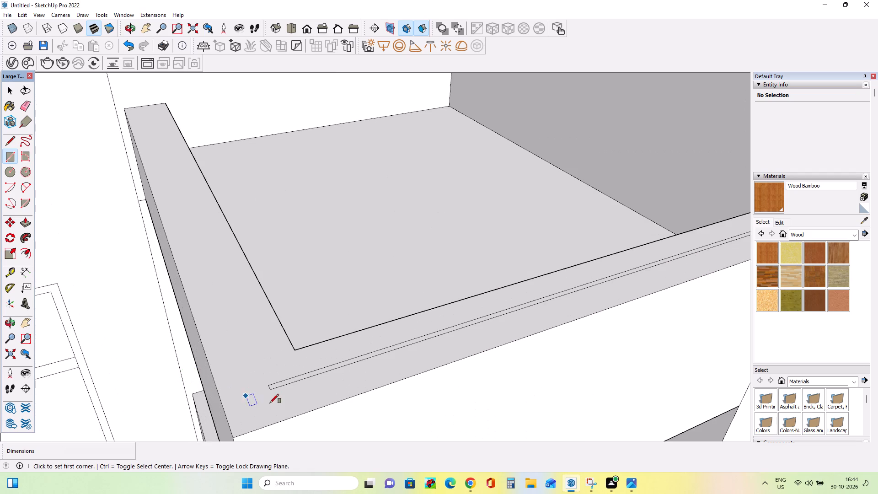
{"action": "left_click", "coordinate": [271, 389]}
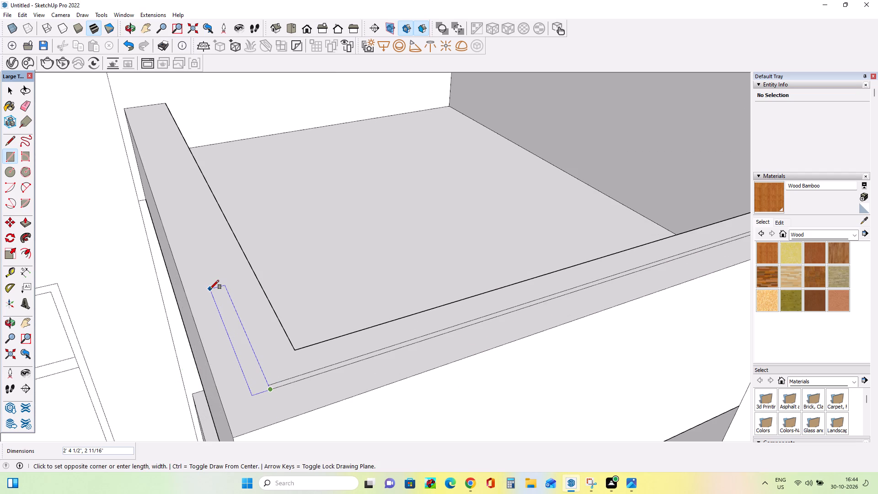
{"action": "scroll", "coordinate": [255, 302], "scroll_direction": "down", "scroll_amount": 2}
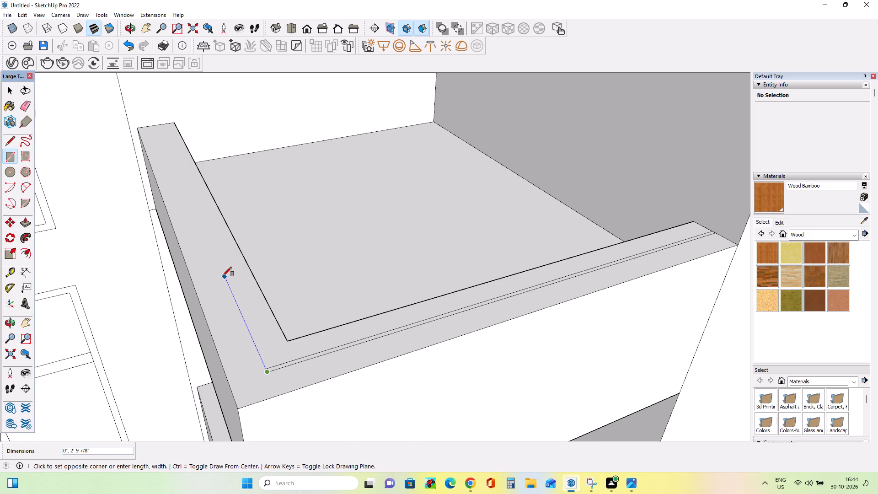
{"action": "scroll", "coordinate": [223, 276], "scroll_direction": "down", "scroll_amount": 3}
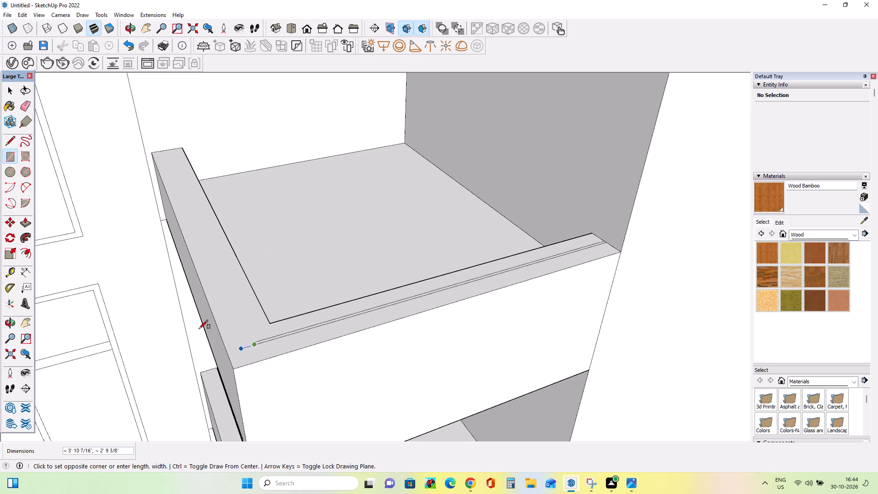
{"action": "scroll", "coordinate": [161, 153], "scroll_direction": "up", "scroll_amount": 2}
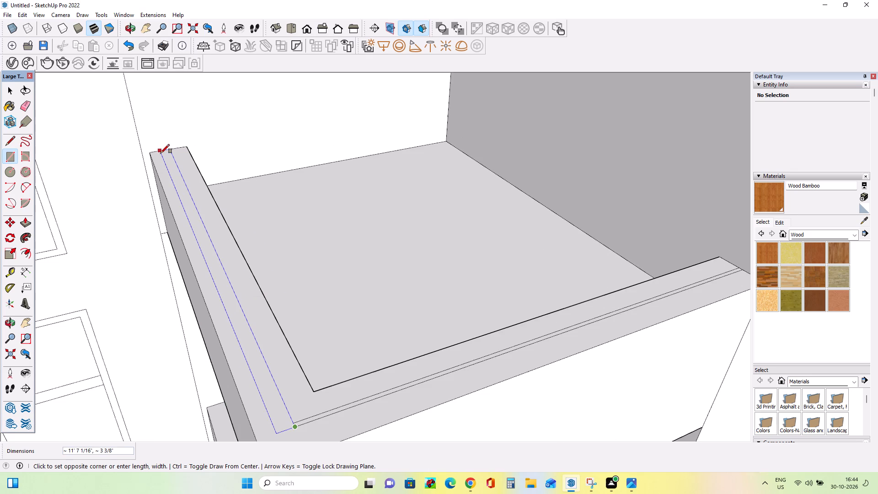
{"action": "scroll", "coordinate": [162, 151], "scroll_direction": "up", "scroll_amount": 4}
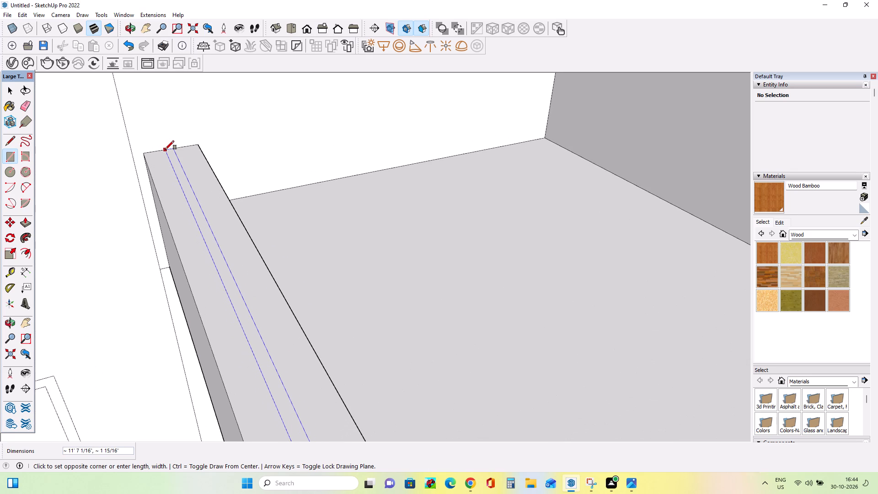
{"action": "left_click", "coordinate": [166, 150]}
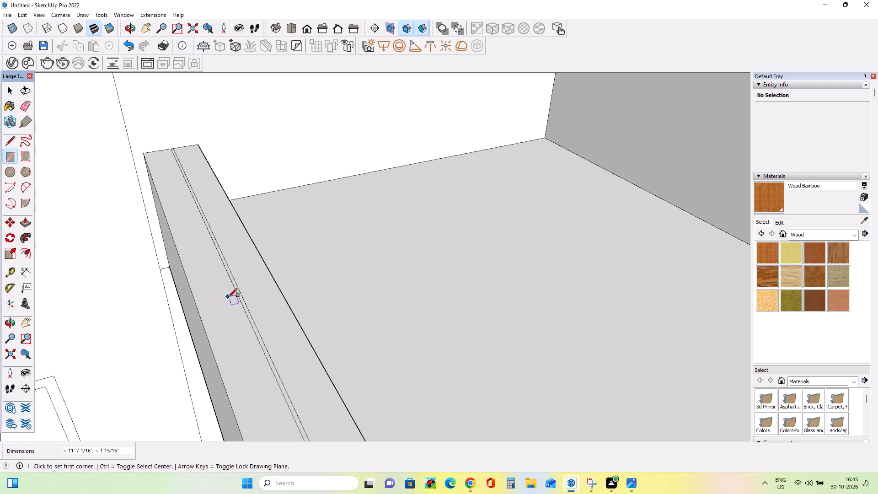
Extrude the side and front strips on the top balcony's parapets upward by 2' 3" with Push/Pull.
{"action": "scroll", "coordinate": [198, 171], "scroll_direction": "down", "scroll_amount": 2}
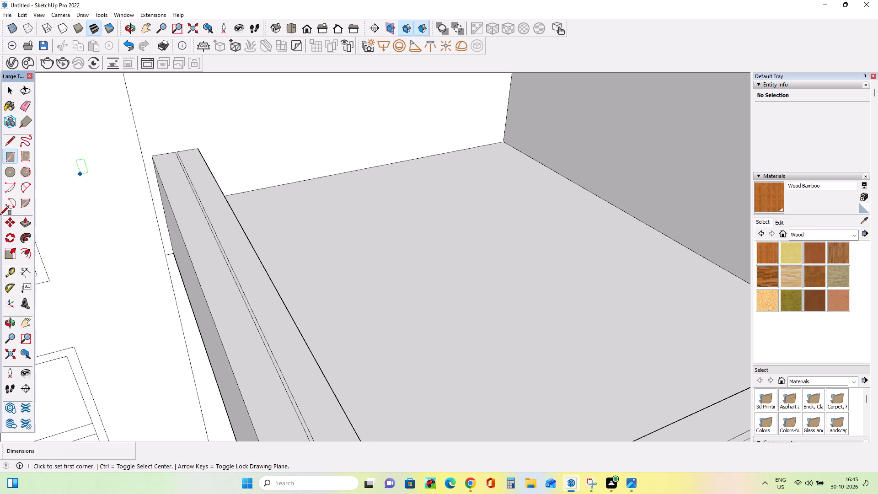
{"action": "left_click", "coordinate": [23, 220]}
{"action": "left_click_drag", "start_coordinate": [217, 240], "coordinate": [227, 117]}
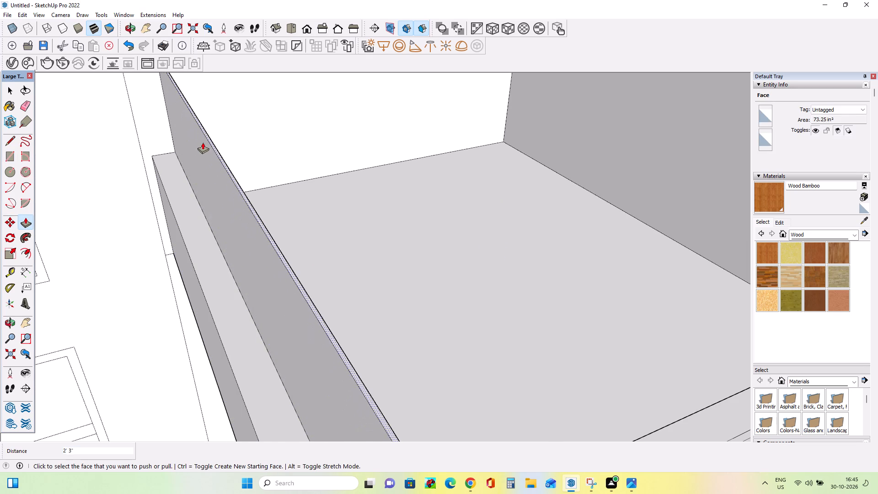
{"action": "scroll", "coordinate": [203, 142], "scroll_direction": "down", "scroll_amount": 13}
{"action": "scroll", "coordinate": [246, 222], "scroll_direction": "up", "scroll_amount": 7}
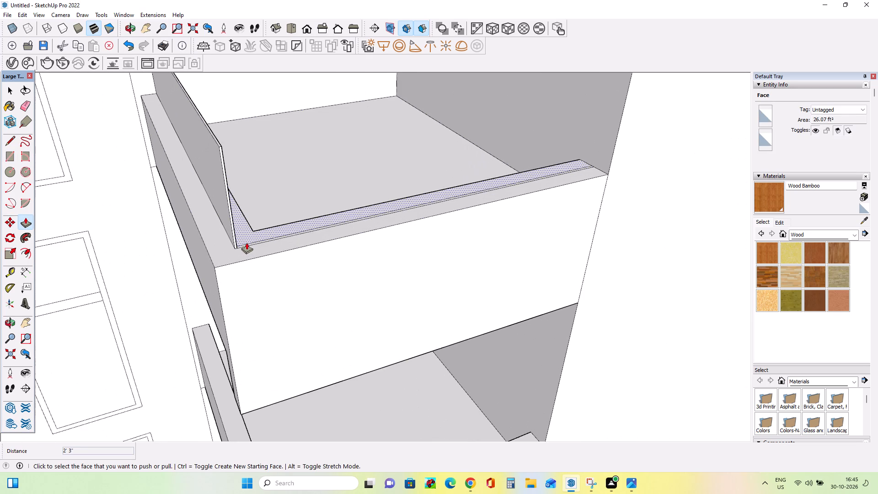
{"action": "middle_click_drag", "start_coordinate": [246, 242], "coordinate": [262, 290]}
{"action": "scroll", "coordinate": [254, 295], "scroll_direction": "up", "scroll_amount": 3}
{"action": "left_click_drag", "start_coordinate": [254, 297], "coordinate": [226, 231]}
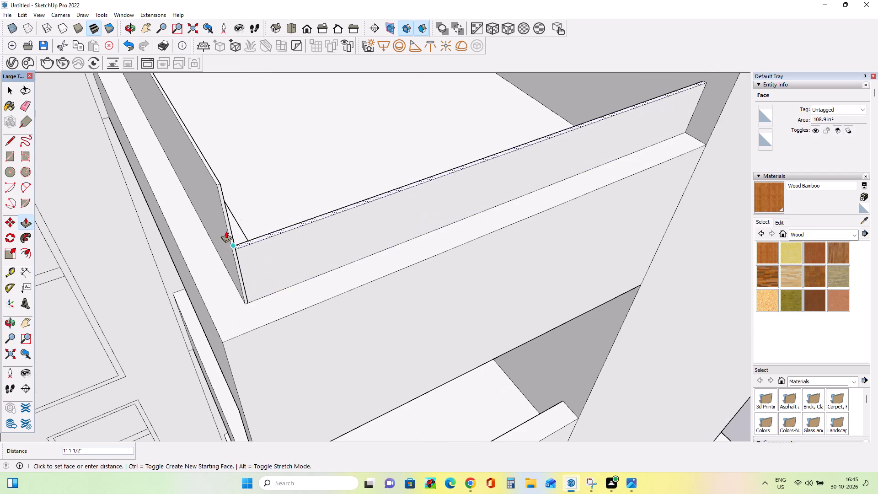
{"action": "left_click_drag", "start_coordinate": [226, 231], "coordinate": [222, 182]}
Lower the top edges of the top balcony's front and side upstand panels by 6" with Push/Pull.
{"action": "scroll", "coordinate": [235, 230], "scroll_direction": "down", "scroll_amount": 13}
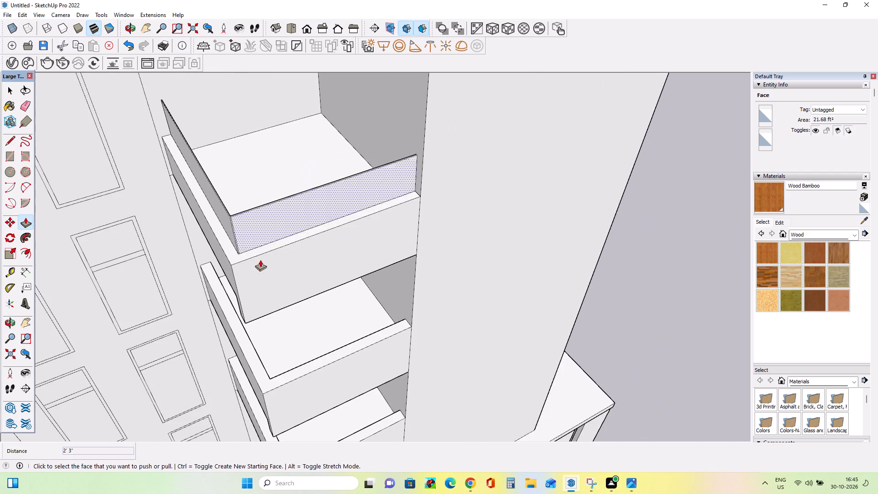
{"action": "middle_click_drag", "start_coordinate": [337, 297], "coordinate": [333, 278]}
{"action": "scroll", "coordinate": [333, 278], "scroll_direction": "down", "scroll_amount": 4}
{"action": "scroll", "coordinate": [282, 205], "scroll_direction": "up", "scroll_amount": 15}
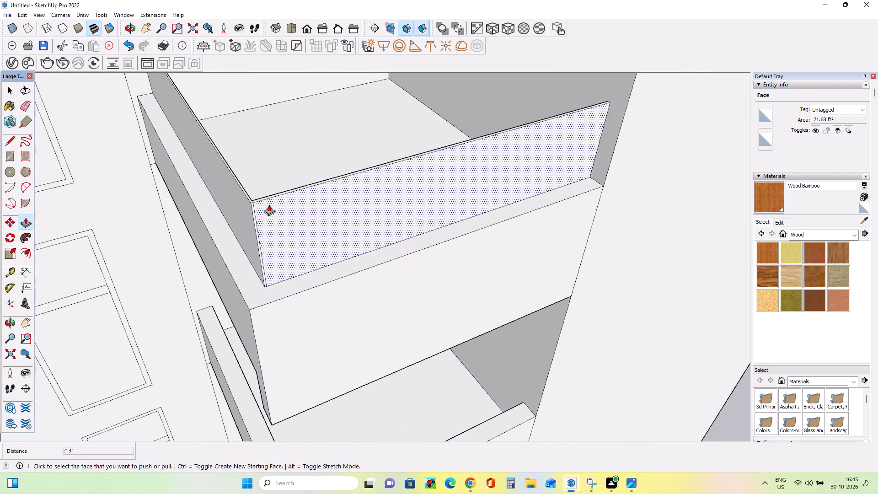
{"action": "left_click_drag", "start_coordinate": [255, 199], "coordinate": [264, 223]}
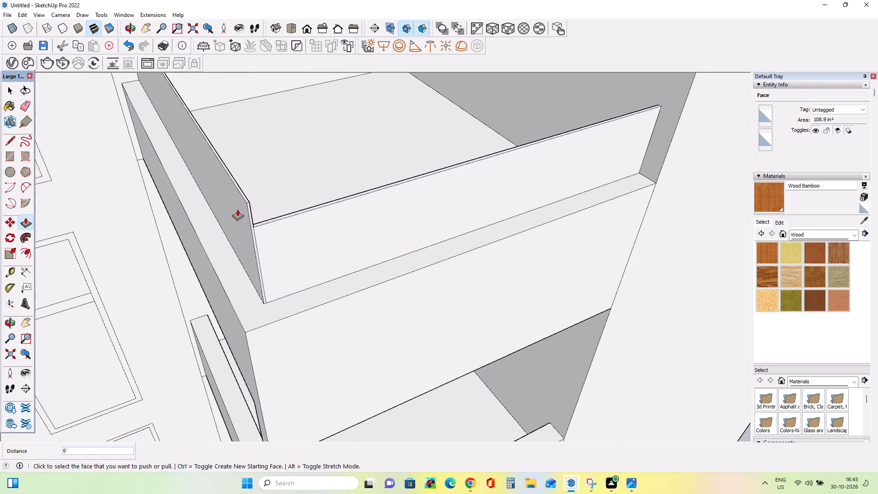
{"action": "left_click_drag", "start_coordinate": [246, 197], "coordinate": [262, 220]}
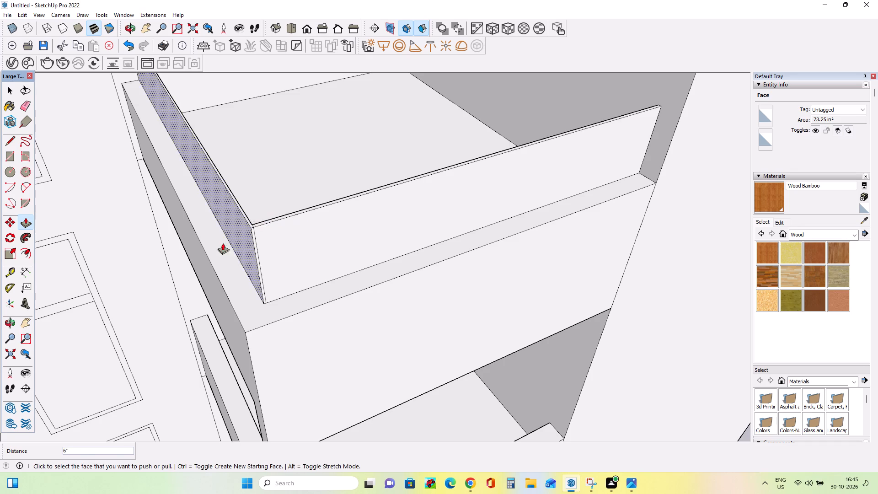
Paint the top balcony's front and side upstand panels, outside and inside, with Translucent Glass Gray from Glass and Mirrors.
{"action": "scroll", "coordinate": [241, 249], "scroll_direction": "down", "scroll_amount": 14}
{"action": "middle_click_drag", "start_coordinate": [299, 255], "coordinate": [305, 227]}
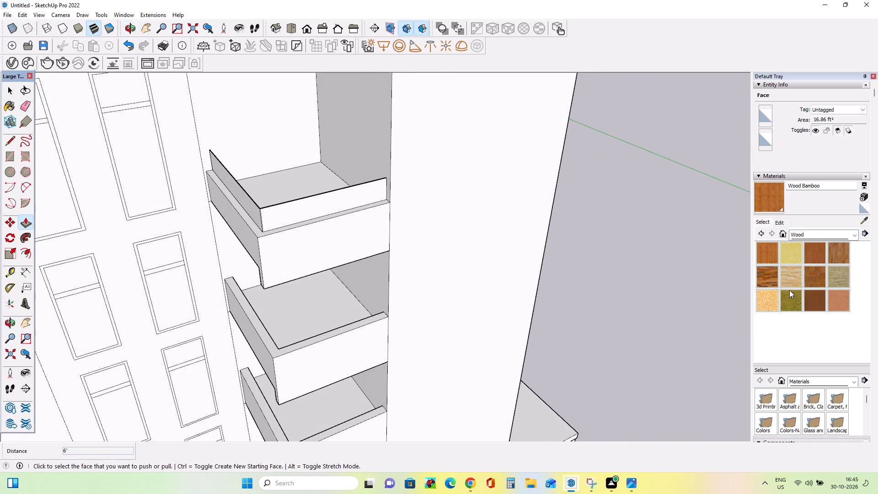
{"action": "left_click", "coordinate": [826, 236]}
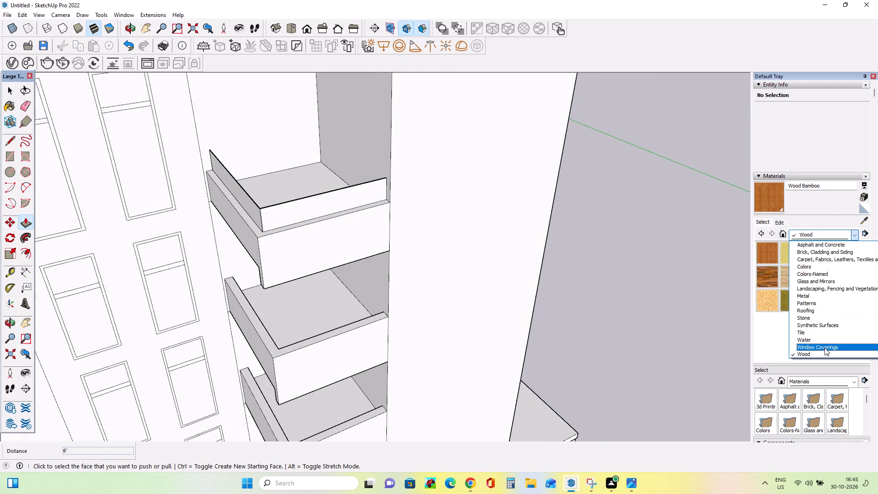
{"action": "left_click", "coordinate": [820, 283]}
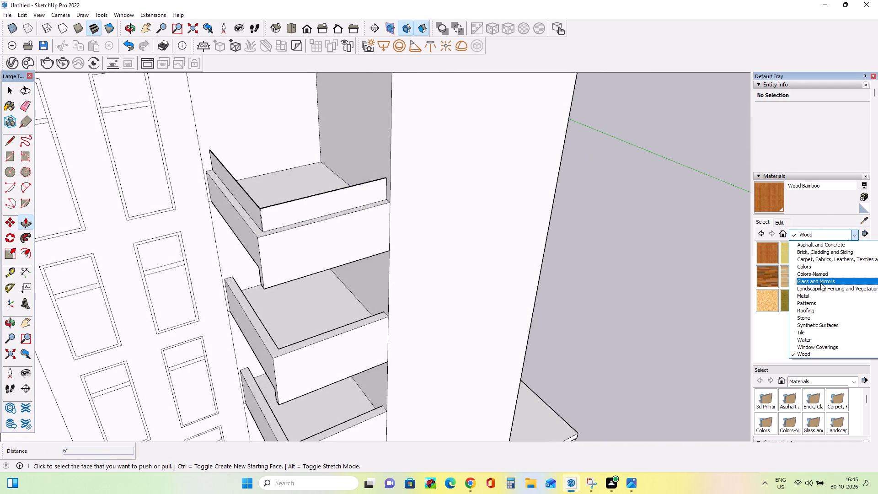
{"action": "left_click", "coordinate": [835, 272]}
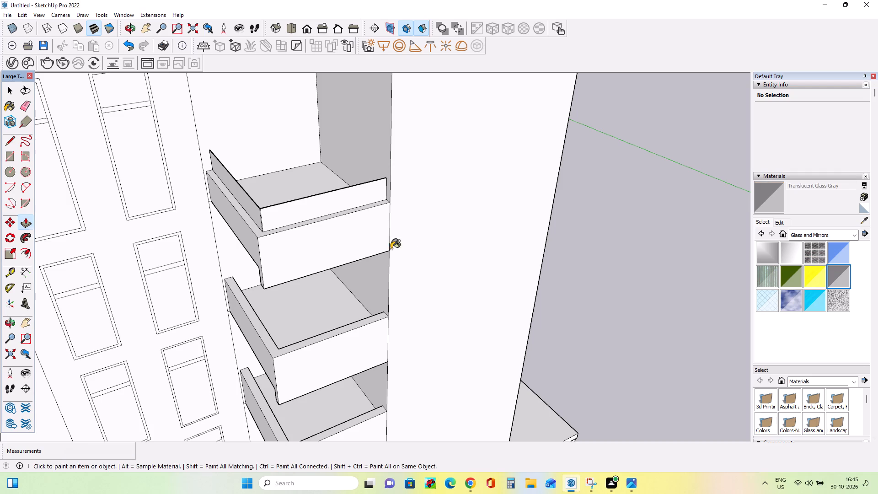
{"action": "left_click", "coordinate": [342, 199]}
{"action": "middle_click_drag", "start_coordinate": [199, 216], "coordinate": [312, 232]}
{"action": "left_click", "coordinate": [419, 234]}
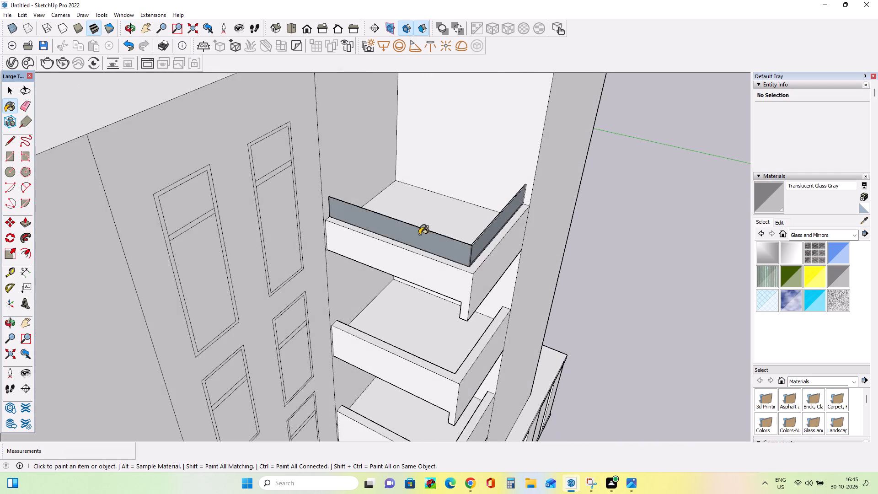
{"action": "middle_click_drag", "start_coordinate": [499, 255], "coordinate": [147, 317]}
{"action": "left_click", "coordinate": [151, 178]}
{"action": "middle_click_drag", "start_coordinate": [149, 268], "coordinate": [470, 287]}
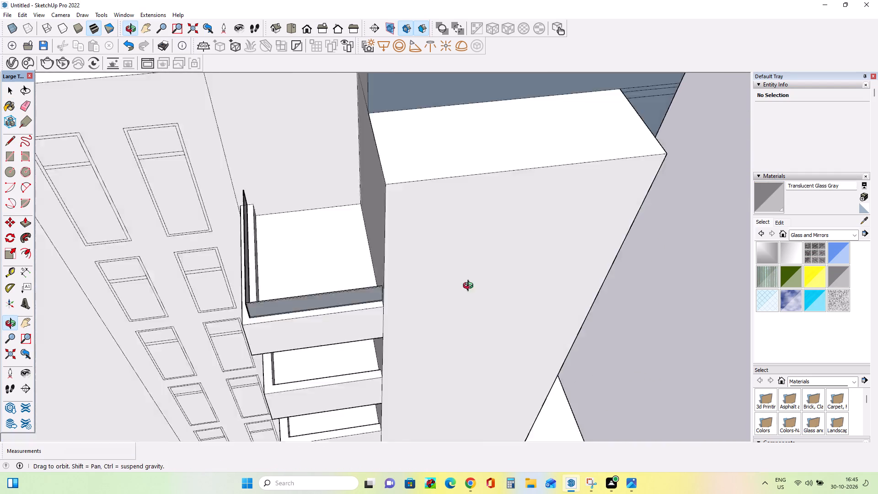
{"action": "middle_click_drag", "start_coordinate": [470, 287], "coordinate": [652, 300]}
{"action": "left_click", "coordinate": [621, 198]}
{"action": "middle_click_drag", "start_coordinate": [626, 227], "coordinate": [589, 234]}
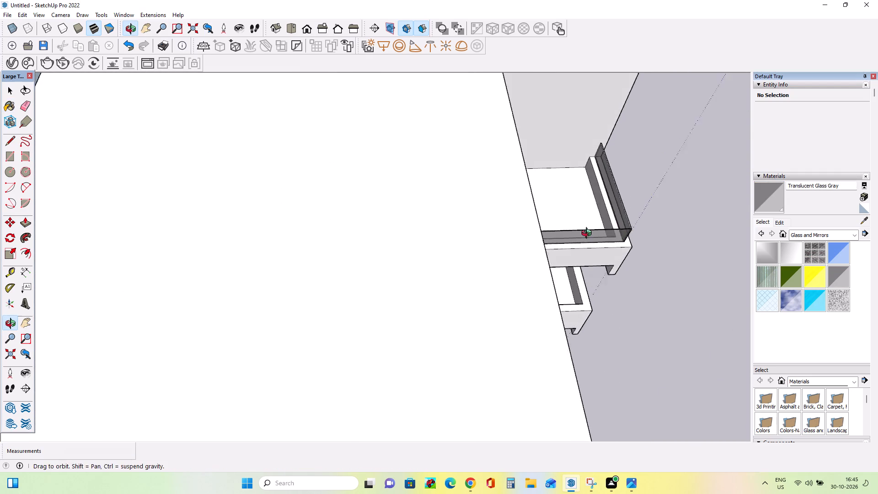
{"action": "middle_click_drag", "start_coordinate": [589, 234], "coordinate": [577, 236]}
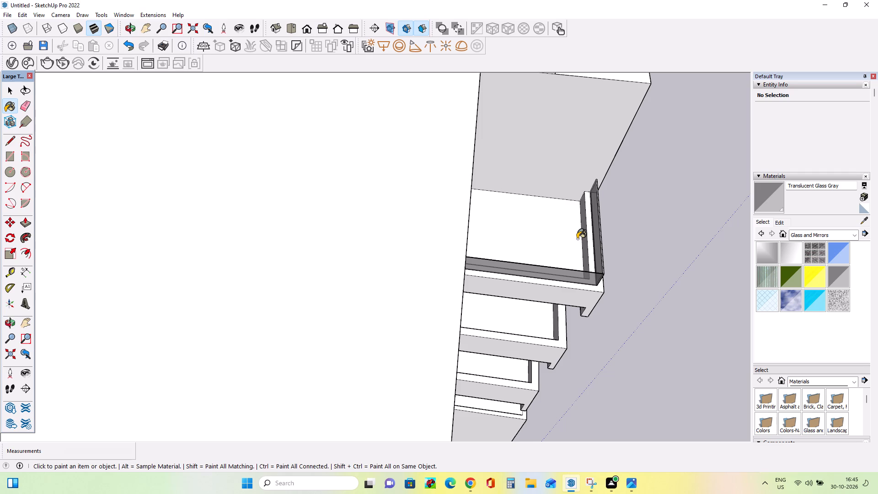
Draw a thin rectangle about 9' 10" by 1 3/8" along the front parapet top of the second balcony from the top.
{"action": "middle_click_drag", "start_coordinate": [504, 232], "coordinate": [310, 188]}
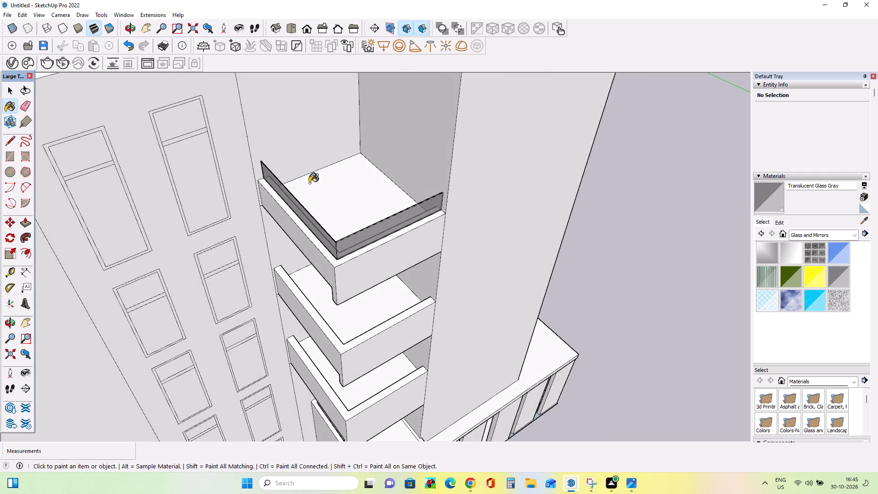
{"action": "middle_click", "coordinate": [356, 252]}
{"action": "middle_click_drag", "start_coordinate": [376, 271], "coordinate": [382, 275]}
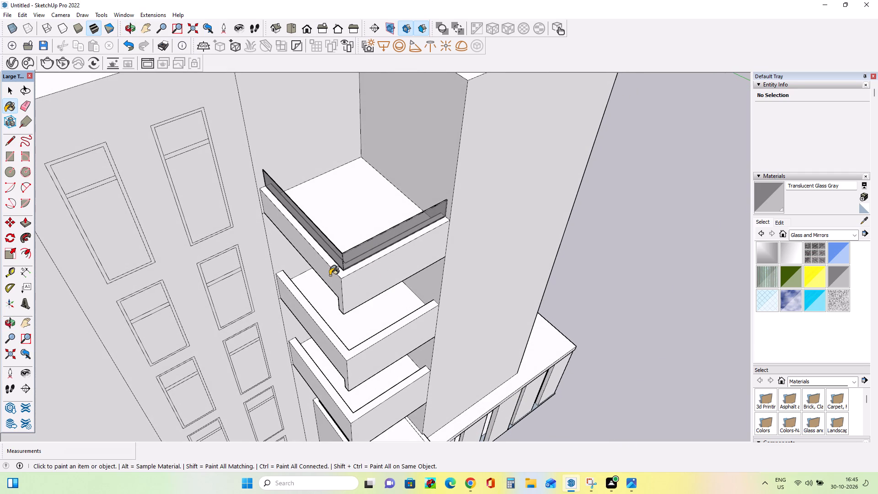
{"action": "scroll", "coordinate": [346, 313], "scroll_direction": "down", "scroll_amount": 5}
{"action": "middle_click_drag", "start_coordinate": [347, 313], "coordinate": [352, 316]}
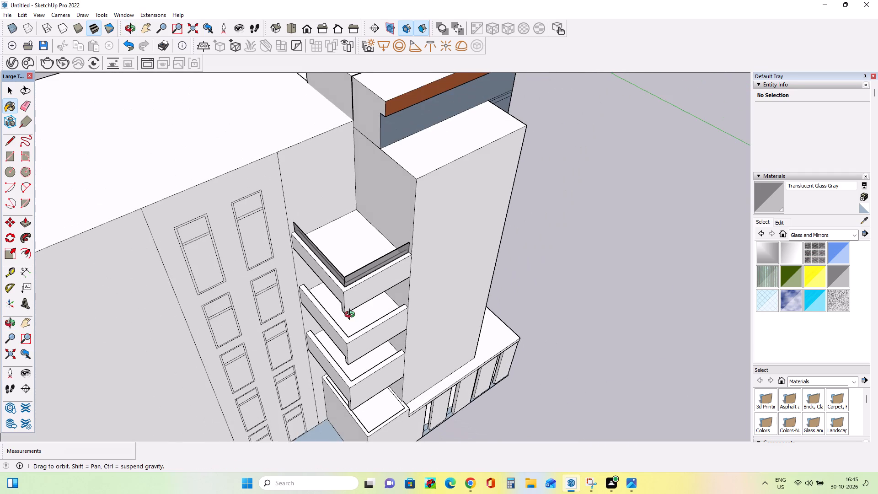
{"action": "middle_click_drag", "start_coordinate": [352, 316], "coordinate": [374, 242]}
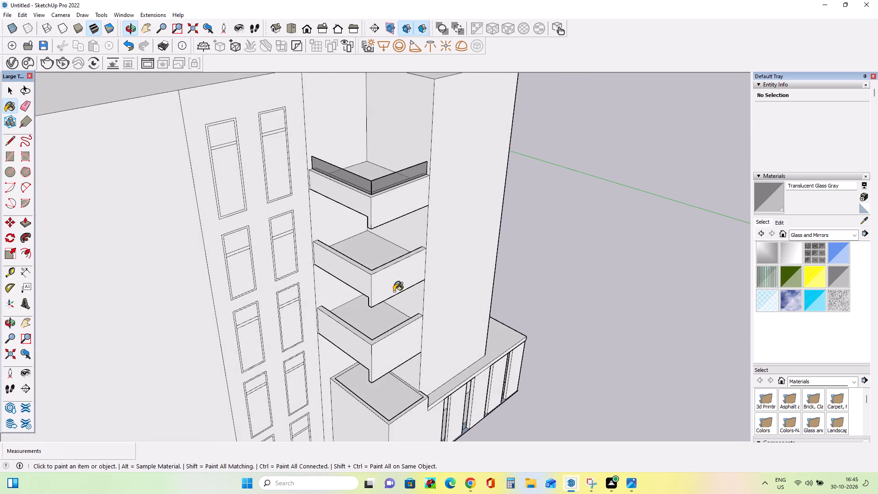
{"action": "scroll", "coordinate": [394, 291], "scroll_direction": "up", "scroll_amount": 2}
{"action": "middle_click_drag", "start_coordinate": [452, 300], "coordinate": [371, 300]}
{"action": "scroll", "coordinate": [284, 239], "scroll_direction": "up", "scroll_amount": 4}
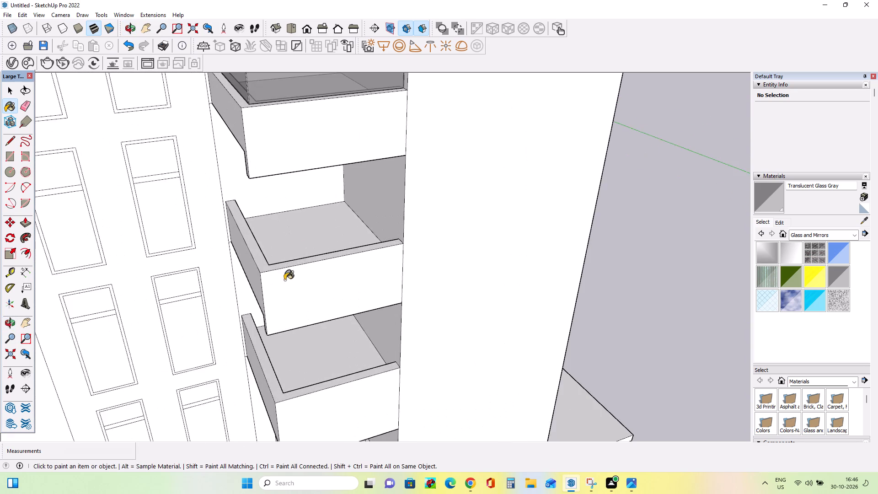
{"action": "middle_click_drag", "start_coordinate": [290, 286], "coordinate": [357, 314]}
{"action": "scroll", "coordinate": [328, 313], "scroll_direction": "up", "scroll_amount": 4}
{"action": "middle_click", "coordinate": [362, 333]}
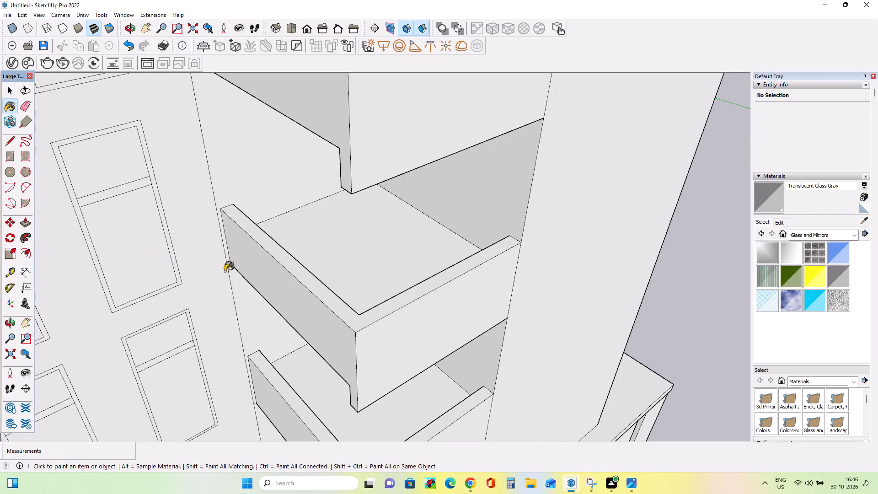
{"action": "left_click", "coordinate": [10, 155]}
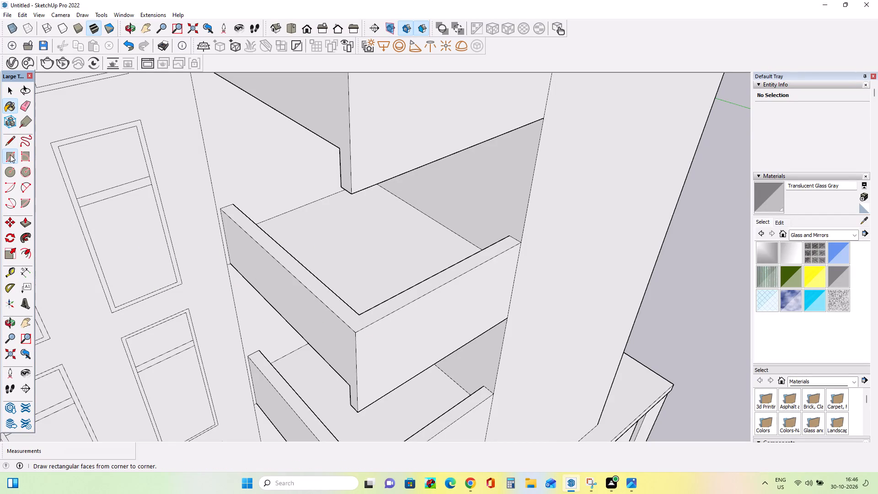
{"action": "scroll", "coordinate": [499, 250], "scroll_direction": "up", "scroll_amount": 3}
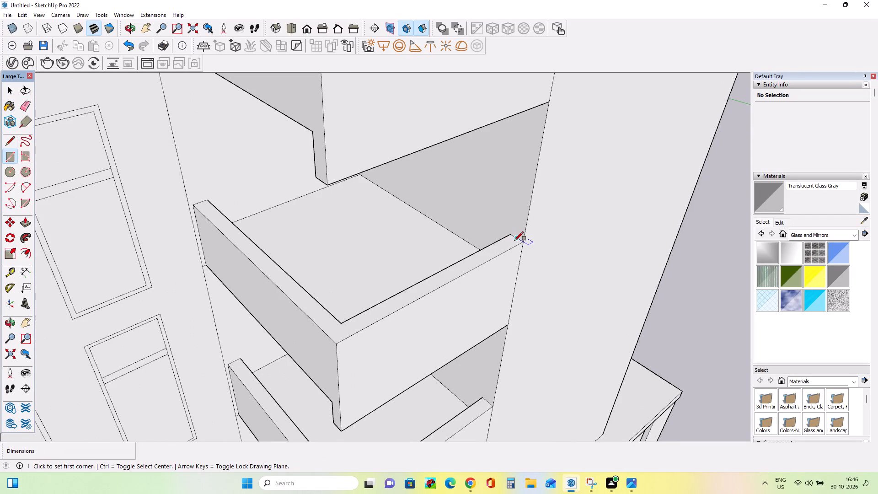
{"action": "left_click", "coordinate": [515, 240]}
{"action": "scroll", "coordinate": [340, 326], "scroll_direction": "up", "scroll_amount": 6}
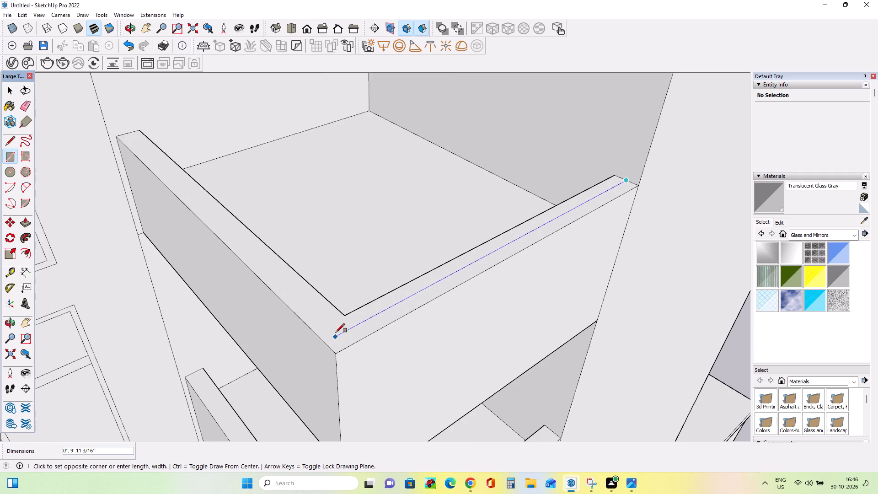
{"action": "scroll", "coordinate": [337, 329], "scroll_direction": "up", "scroll_amount": 6}
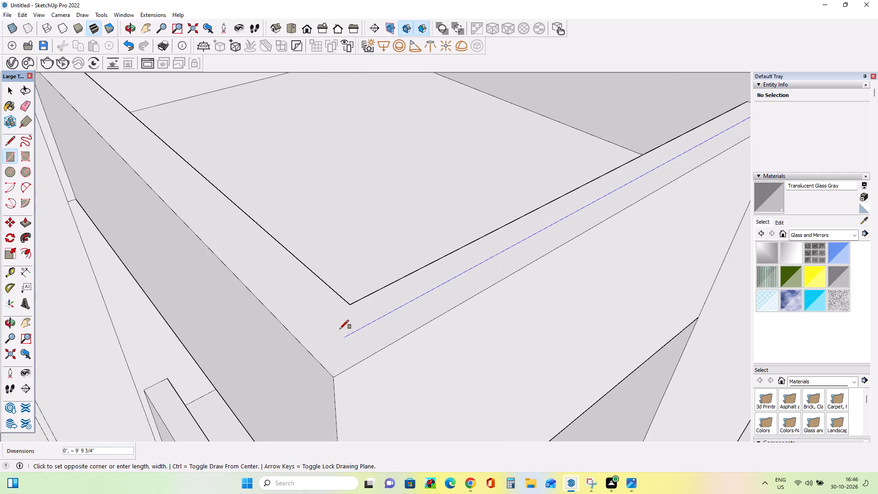
{"action": "scroll", "coordinate": [336, 333], "scroll_direction": "up", "scroll_amount": 4}
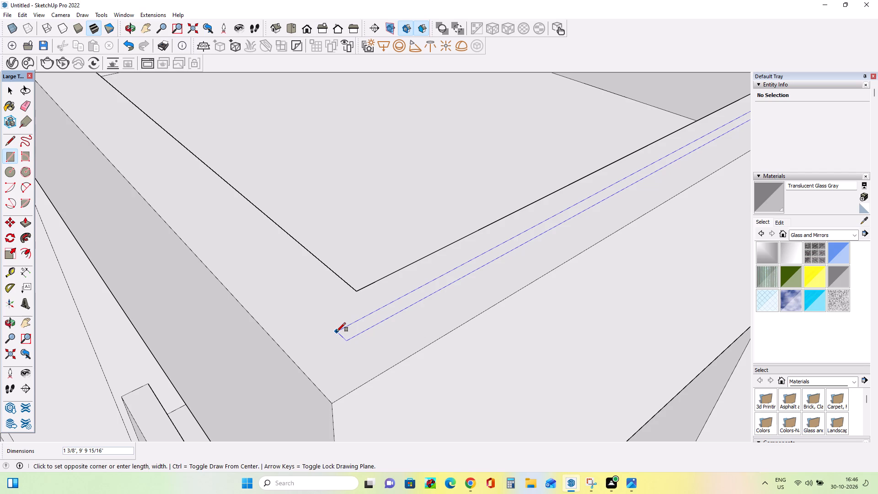
{"action": "left_click", "coordinate": [337, 332]}
{"action": "scroll", "coordinate": [337, 317], "scroll_direction": "down", "scroll_amount": 18}
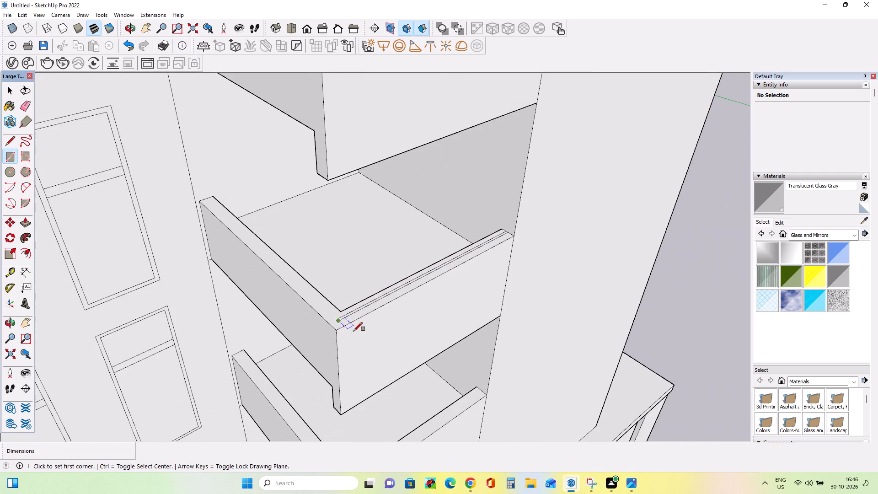
Draw a thin rectangle about 11' 9" by 7/8" along the same balcony's side parapet top, starting from the front strip's corner.
{"action": "middle_click_drag", "start_coordinate": [358, 333], "coordinate": [360, 344]}
{"action": "scroll", "coordinate": [340, 334], "scroll_direction": "up", "scroll_amount": 8}
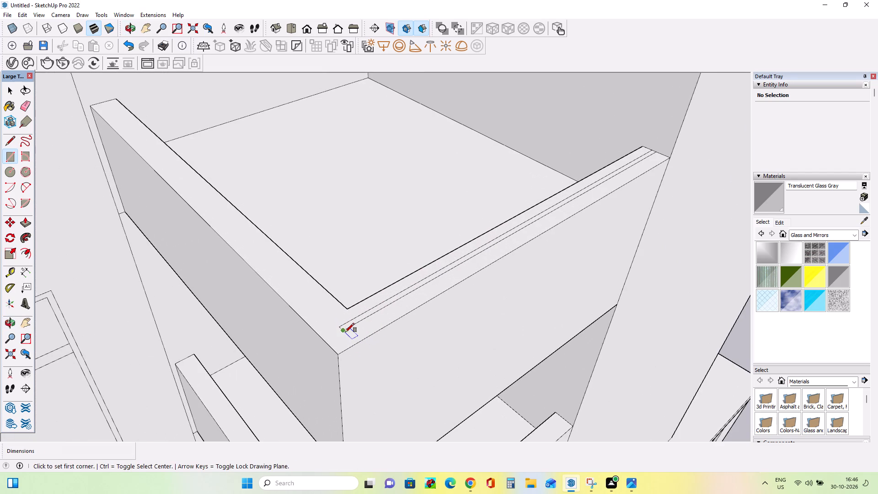
{"action": "left_click", "coordinate": [345, 332]}
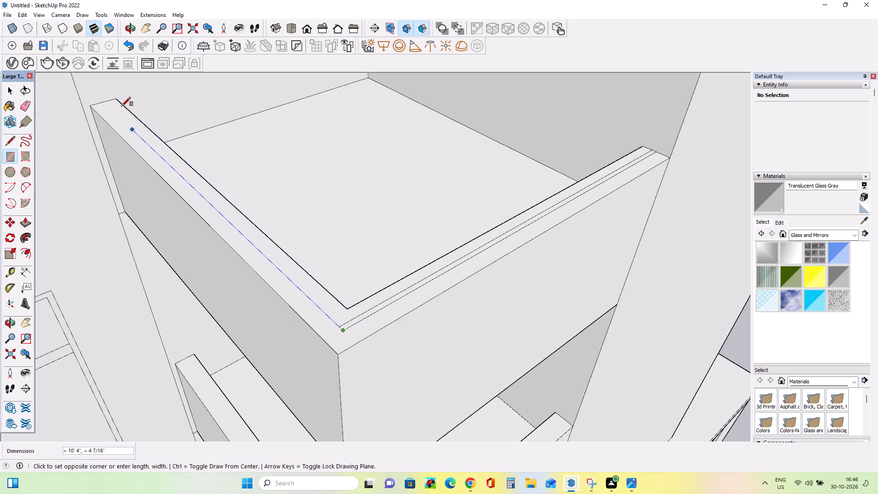
{"action": "scroll", "coordinate": [108, 100], "scroll_direction": "up", "scroll_amount": 4}
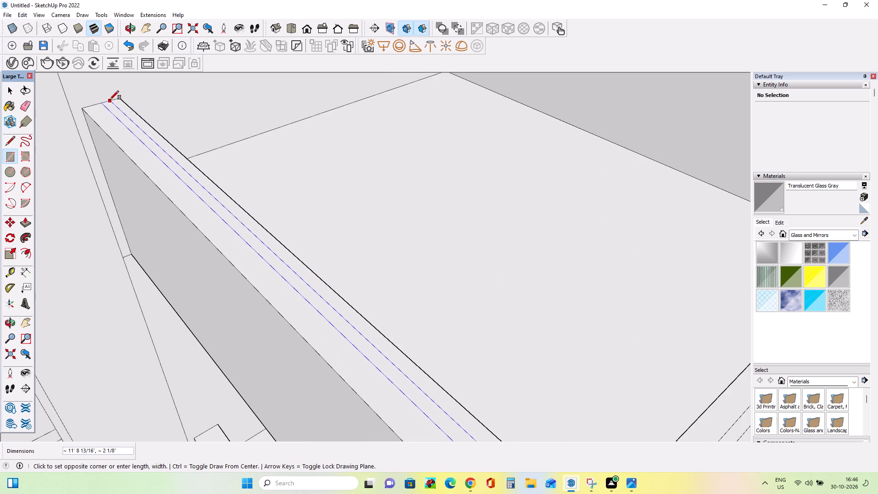
{"action": "scroll", "coordinate": [110, 100], "scroll_direction": "up", "scroll_amount": 3}
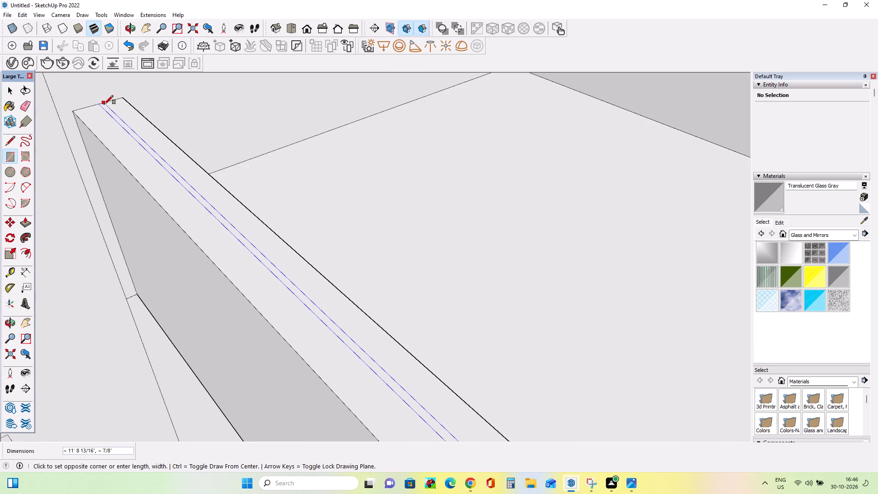
{"action": "left_click", "coordinate": [104, 104]}
{"action": "scroll", "coordinate": [159, 142], "scroll_direction": "down", "scroll_amount": 12}
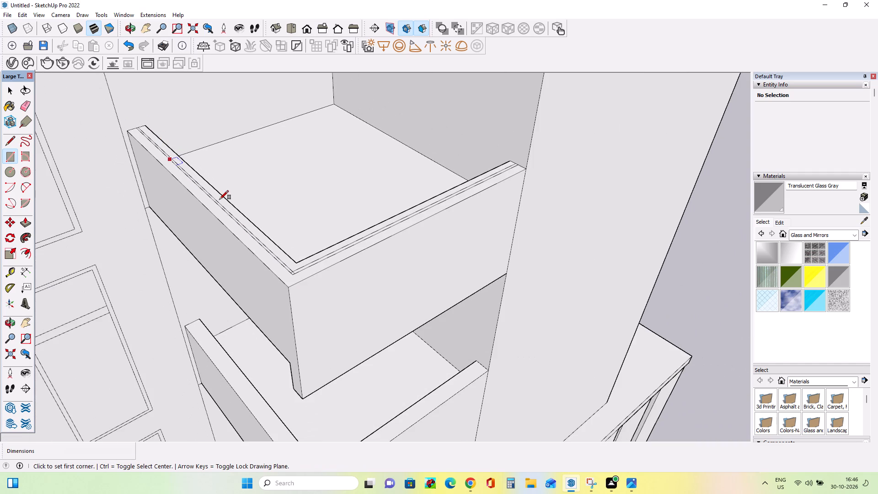
Extrude the side strip on the second balcony's parapet upward by about 2' with Push/Pull.
{"action": "middle_click", "coordinate": [297, 276]}
{"action": "middle_click", "coordinate": [306, 300]}
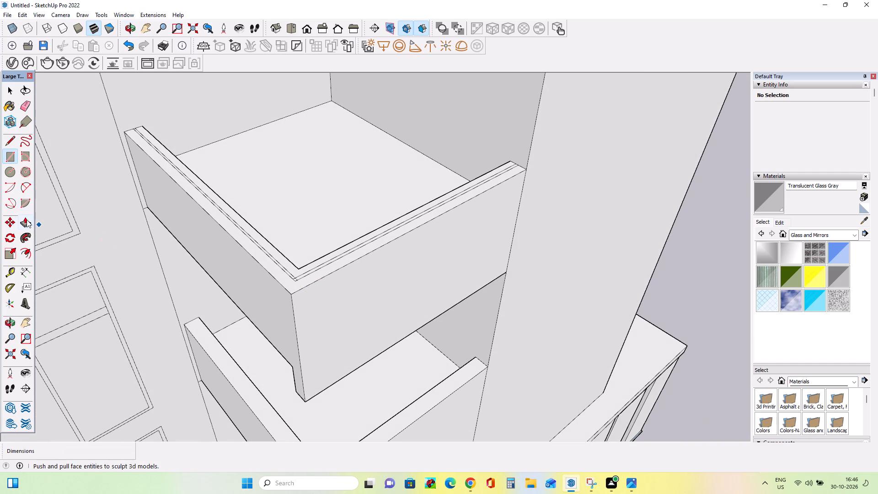
{"action": "left_click", "coordinate": [26, 226]}
{"action": "scroll", "coordinate": [281, 281], "scroll_direction": "up", "scroll_amount": 7}
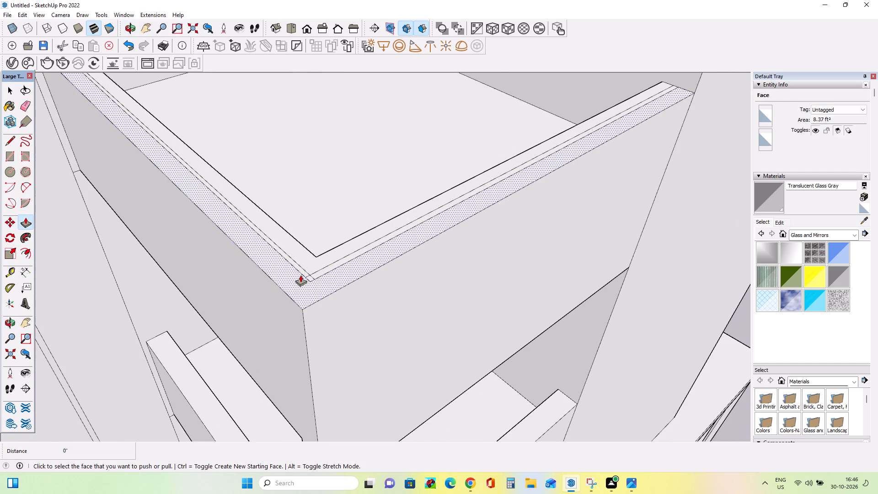
{"action": "left_click_drag", "start_coordinate": [302, 273], "coordinate": [233, 155]}
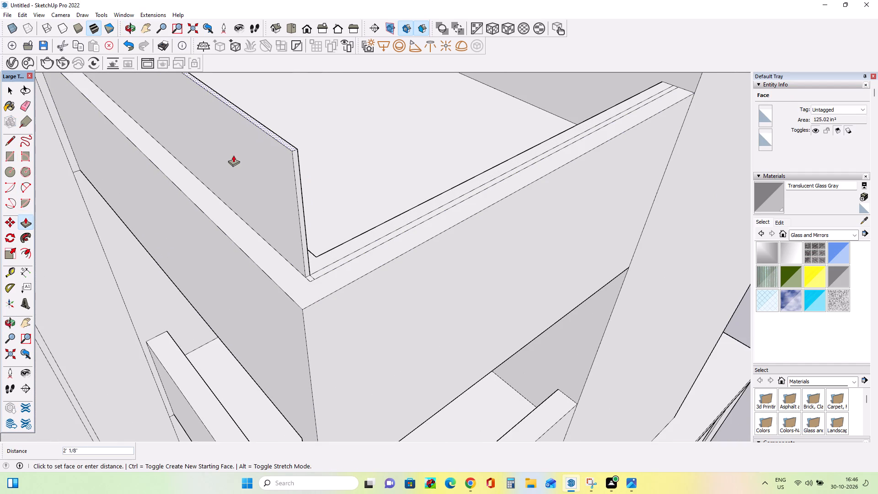
{"action": "left_click_drag", "start_coordinate": [233, 155], "coordinate": [232, 152]}
{"action": "scroll", "coordinate": [270, 195], "scroll_direction": "down", "scroll_amount": 10}
{"action": "scroll", "coordinate": [302, 231], "scroll_direction": "up", "scroll_amount": 1}
Extrude the second balcony's front strip and the small corner piece upward by about 2' to meet the side panel.
{"action": "middle_click_drag", "start_coordinate": [302, 231], "coordinate": [306, 261]}
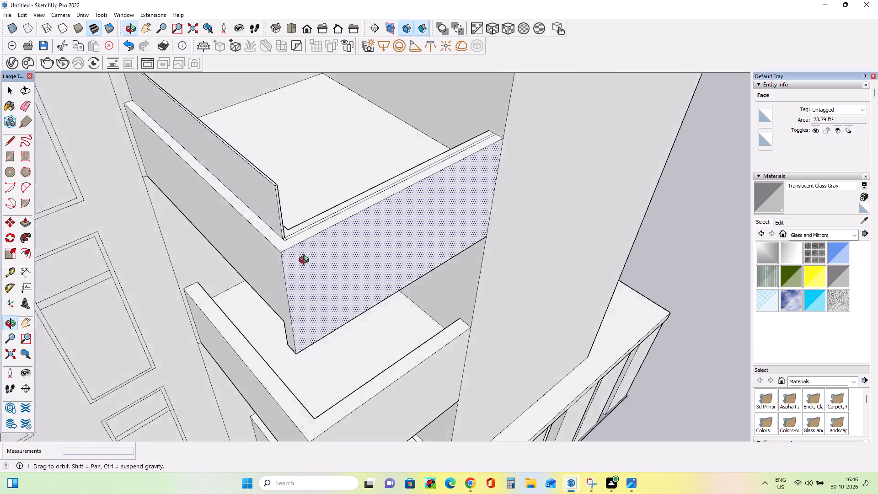
{"action": "middle_click_drag", "start_coordinate": [306, 261], "coordinate": [308, 274]}
{"action": "scroll", "coordinate": [293, 271], "scroll_direction": "up", "scroll_amount": 2}
{"action": "left_click_drag", "start_coordinate": [295, 274], "coordinate": [280, 207]}
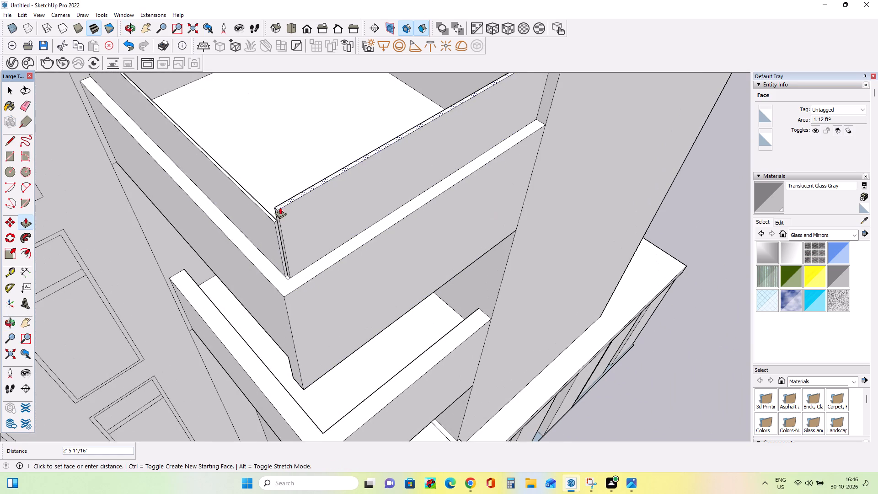
{"action": "left_click_drag", "start_coordinate": [280, 207], "coordinate": [274, 219]}
{"action": "middle_click_drag", "start_coordinate": [308, 260], "coordinate": [285, 274]}
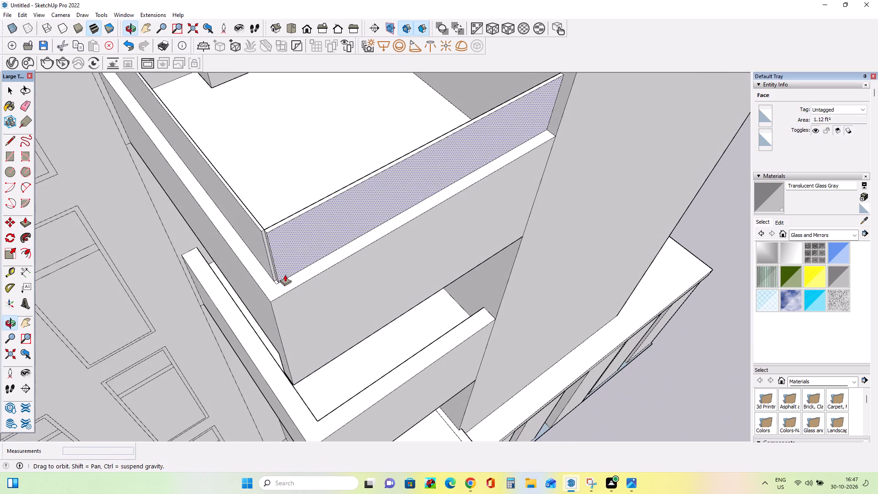
{"action": "middle_click_drag", "start_coordinate": [285, 274], "coordinate": [286, 274]}
{"action": "scroll", "coordinate": [261, 259], "scroll_direction": "up", "scroll_amount": 10}
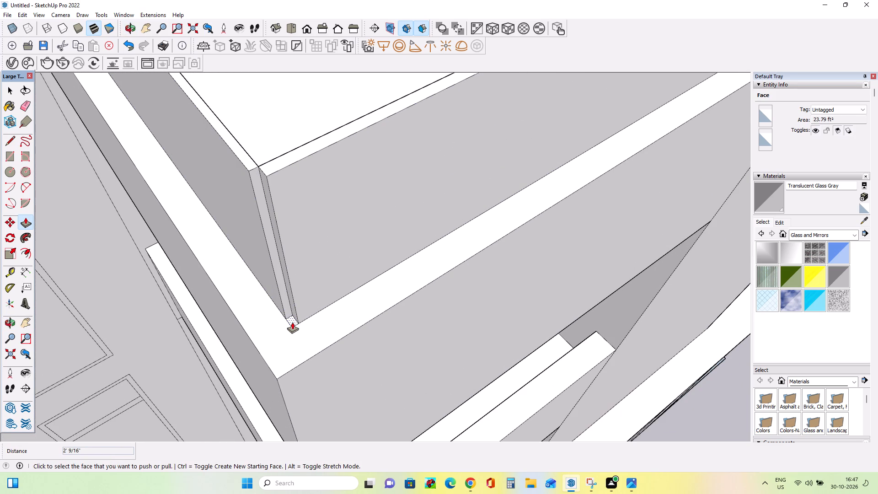
{"action": "left_click_drag", "start_coordinate": [292, 322], "coordinate": [270, 167]}
{"action": "middle_click_drag", "start_coordinate": [276, 247], "coordinate": [291, 262]}
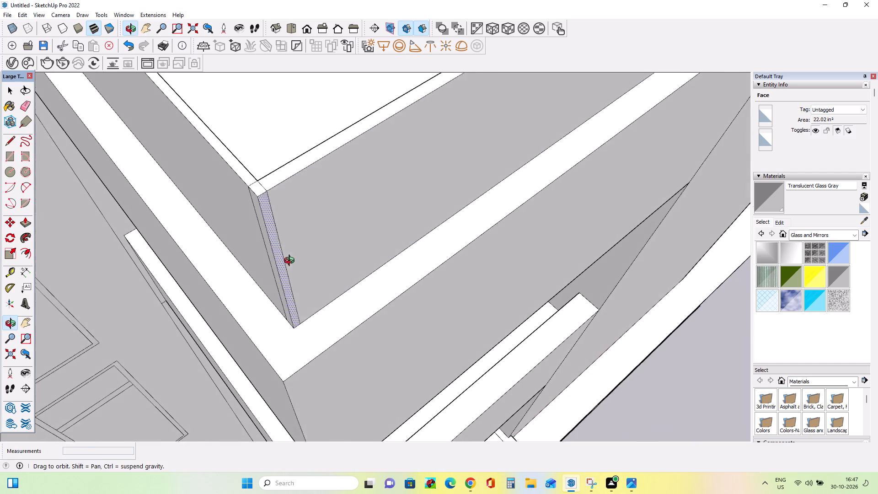
{"action": "middle_click_drag", "start_coordinate": [291, 262], "coordinate": [291, 263]}
Thin the second balcony's front and side upstand panels by pushing in their inner faces, the side one by about 1/2".
{"action": "scroll", "coordinate": [291, 263], "scroll_direction": "down", "scroll_amount": 7}
{"action": "middle_click_drag", "start_coordinate": [284, 209], "coordinate": [407, 263]}
{"action": "left_click_drag", "start_coordinate": [446, 331], "coordinate": [448, 331]}
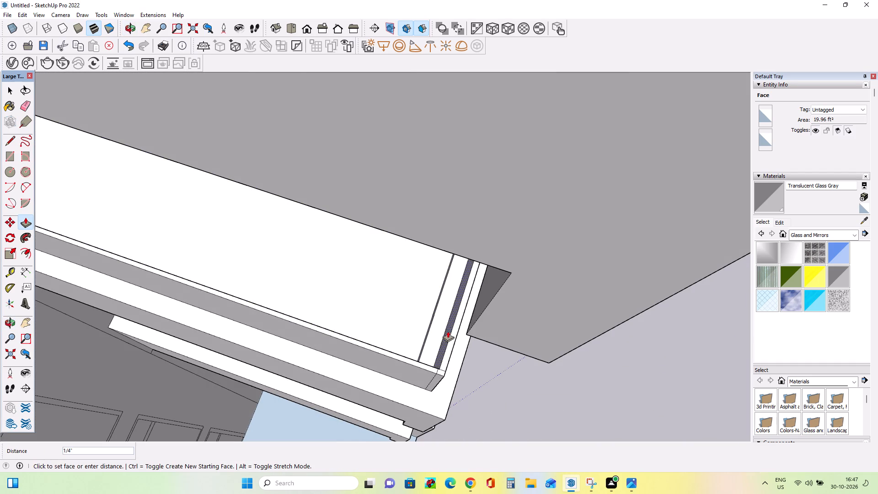
{"action": "left_click_drag", "start_coordinate": [448, 331], "coordinate": [450, 332]}
{"action": "middle_click_drag", "start_coordinate": [436, 342], "coordinate": [119, 288]}
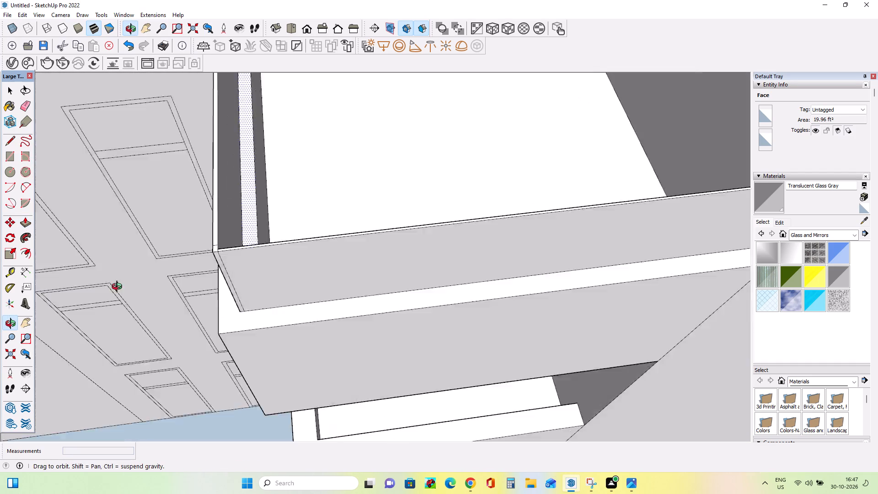
{"action": "middle_click_drag", "start_coordinate": [119, 288], "coordinate": [106, 285]}
{"action": "left_click", "coordinate": [207, 188]}
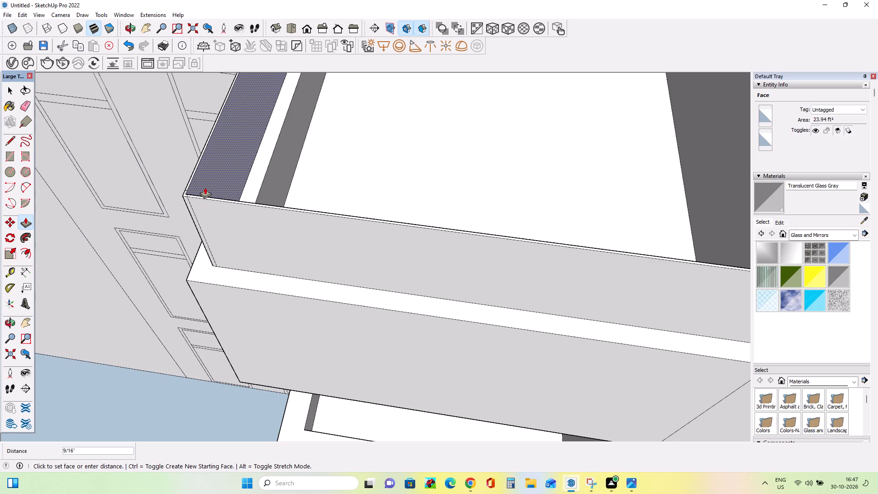
Lower the top edge of the second balcony's front upstand panel by about 13/16" with Push/Pull.
{"action": "middle_click_drag", "start_coordinate": [212, 231], "coordinate": [239, 216]}
{"action": "scroll", "coordinate": [239, 216], "scroll_direction": "down", "scroll_amount": 16}
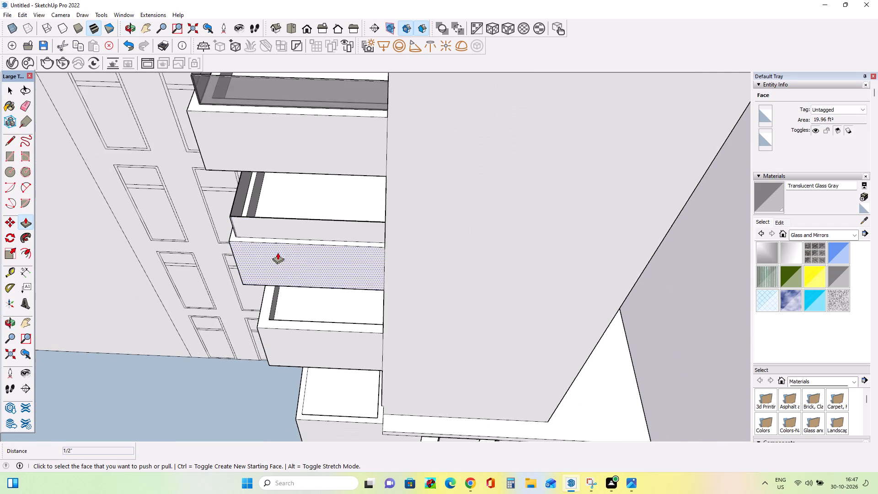
{"action": "middle_click_drag", "start_coordinate": [295, 257], "coordinate": [406, 233]}
{"action": "scroll", "coordinate": [352, 195], "scroll_direction": "up", "scroll_amount": 7}
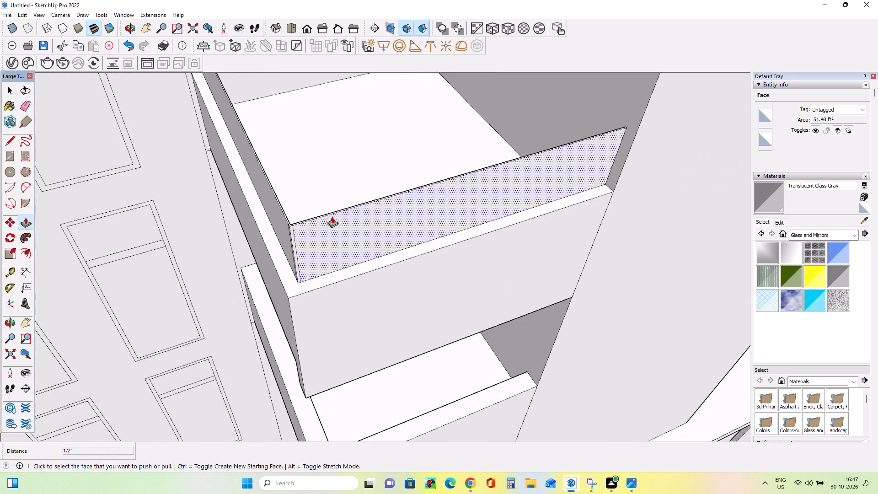
{"action": "scroll", "coordinate": [332, 216], "scroll_direction": "up", "scroll_amount": 5}
{"action": "scroll", "coordinate": [293, 223], "scroll_direction": "up", "scroll_amount": 4}
{"action": "middle_click_drag", "start_coordinate": [293, 223], "coordinate": [304, 258]}
{"action": "left_click_drag", "start_coordinate": [292, 242], "coordinate": [292, 246]}
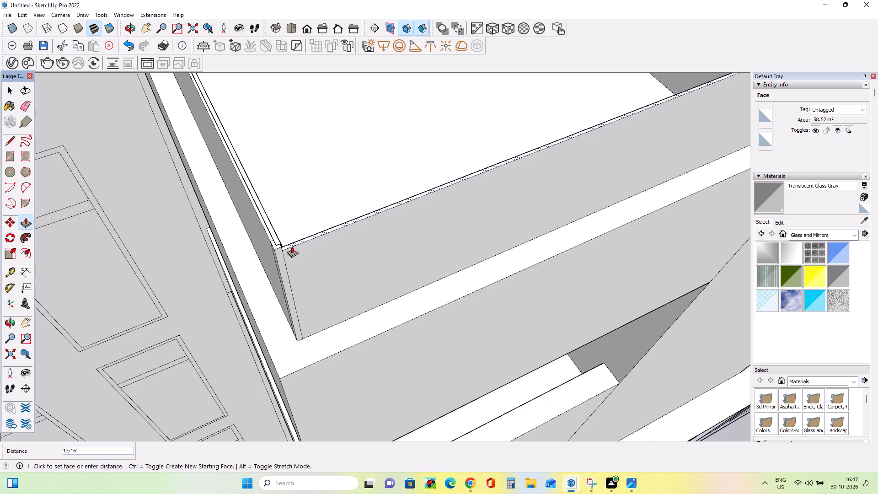
{"action": "left_click_drag", "start_coordinate": [292, 246], "coordinate": [292, 247]}
Level the corner piece and side panel tops with the front panel using Push/Pull, lowering the side top by 1 3/4".
{"action": "scroll", "coordinate": [270, 242], "scroll_direction": "up", "scroll_amount": 5}
{"action": "left_click_drag", "start_coordinate": [278, 247], "coordinate": [282, 249]}
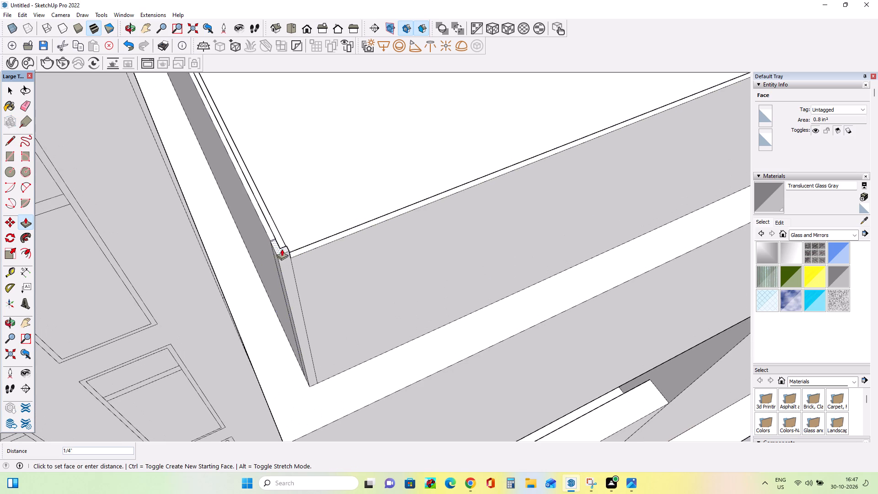
{"action": "left_click_drag", "start_coordinate": [282, 249], "coordinate": [293, 252]}
{"action": "left_click_drag", "start_coordinate": [271, 236], "coordinate": [278, 252]}
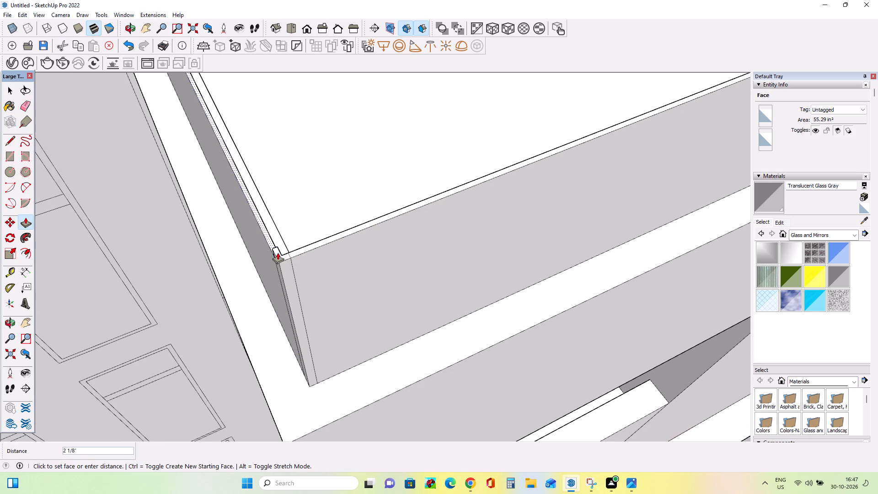
{"action": "left_click_drag", "start_coordinate": [278, 252], "coordinate": [276, 250]}
{"action": "scroll", "coordinate": [271, 250], "scroll_direction": "up", "scroll_amount": 3}
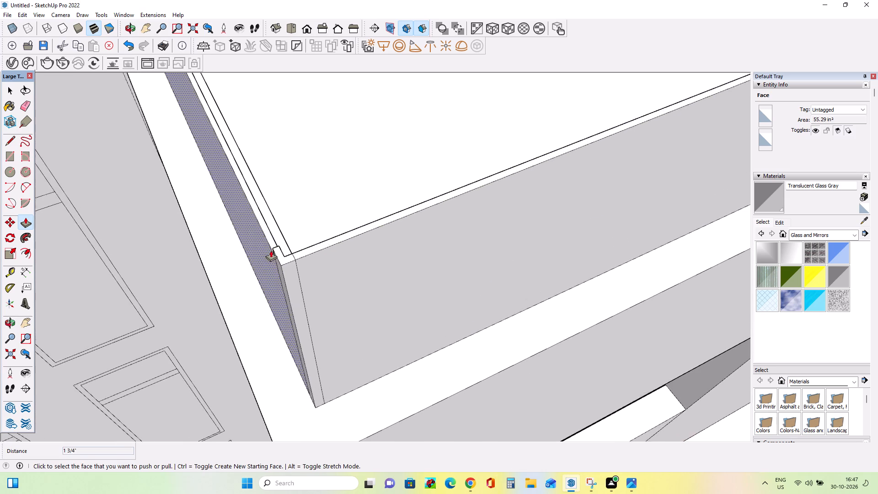
{"action": "scroll", "coordinate": [271, 250], "scroll_direction": "up", "scroll_amount": 2}
{"action": "middle_click_drag", "start_coordinate": [286, 249], "coordinate": [341, 248]}
{"action": "scroll", "coordinate": [341, 248], "scroll_direction": "up", "scroll_amount": 1}
{"action": "left_click_drag", "start_coordinate": [273, 264], "coordinate": [283, 266]}
{"action": "scroll", "coordinate": [321, 276], "scroll_direction": "down", "scroll_amount": 8}
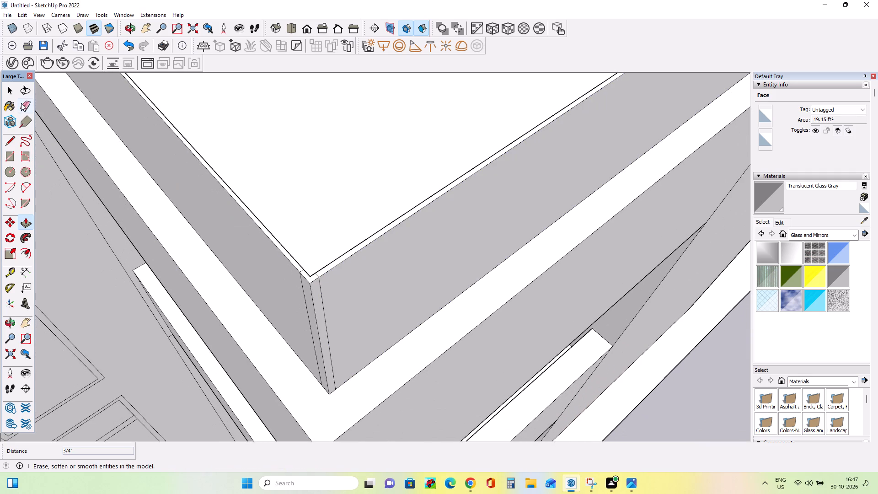
Erase the leftover seam edges at the front corner of the second balcony's upstand panels.
{"action": "left_click", "coordinate": [25, 102]}
{"action": "left_click_drag", "start_coordinate": [319, 300], "coordinate": [324, 296]}
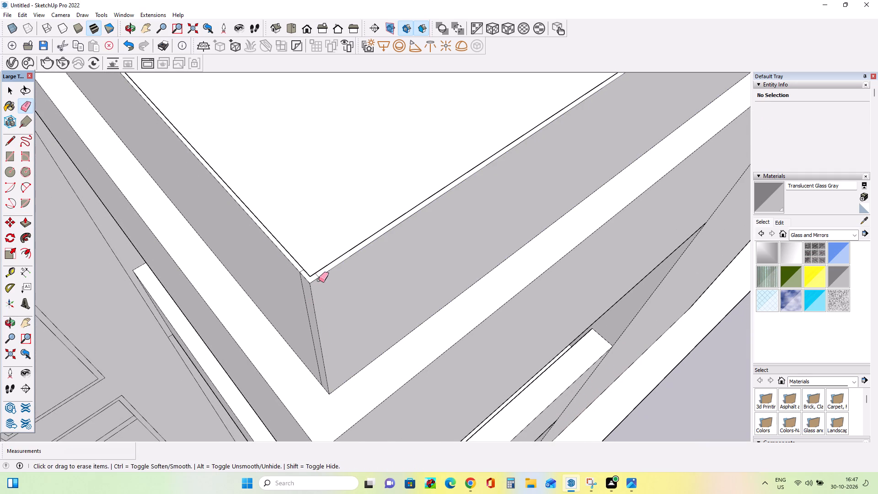
{"action": "left_click", "coordinate": [317, 276]}
{"action": "scroll", "coordinate": [297, 279], "scroll_direction": "up", "scroll_amount": 7}
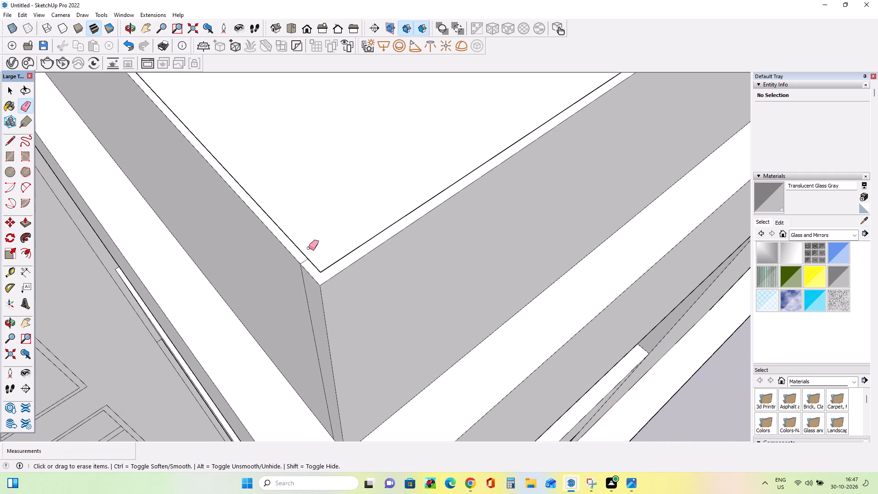
{"action": "left_click_drag", "start_coordinate": [305, 255], "coordinate": [306, 260]}
{"action": "left_click", "coordinate": [300, 271]}
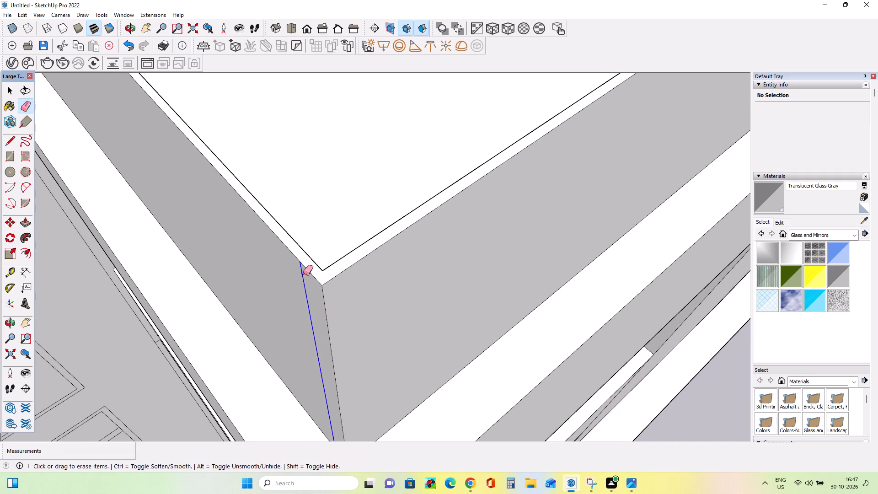
Paint the faces of the second balcony's front and side upstand panels with Translucent Glass Gray.
{"action": "scroll", "coordinate": [303, 274], "scroll_direction": "down", "scroll_amount": 9}
{"action": "scroll", "coordinate": [303, 274], "scroll_direction": "down", "scroll_amount": 17}
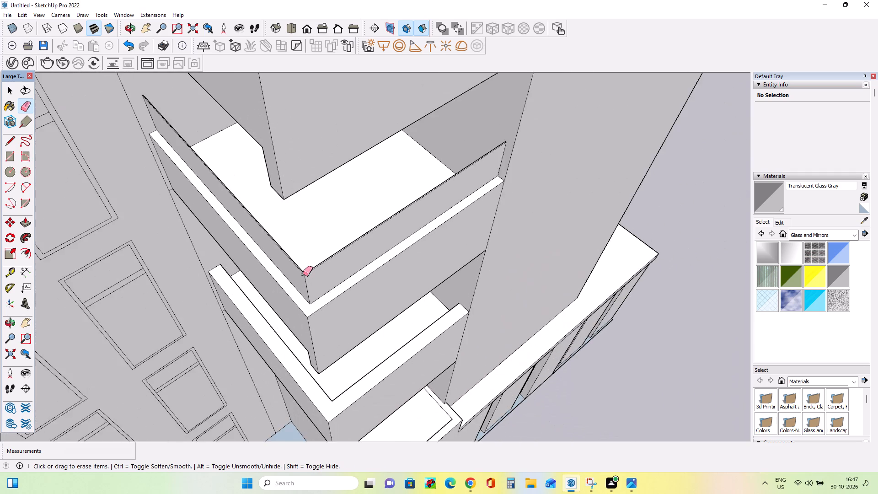
{"action": "scroll", "coordinate": [303, 274], "scroll_direction": "down", "scroll_amount": 9}
{"action": "middle_click_drag", "start_coordinate": [382, 273], "coordinate": [388, 299]}
{"action": "scroll", "coordinate": [388, 297], "scroll_direction": "down", "scroll_amount": 3}
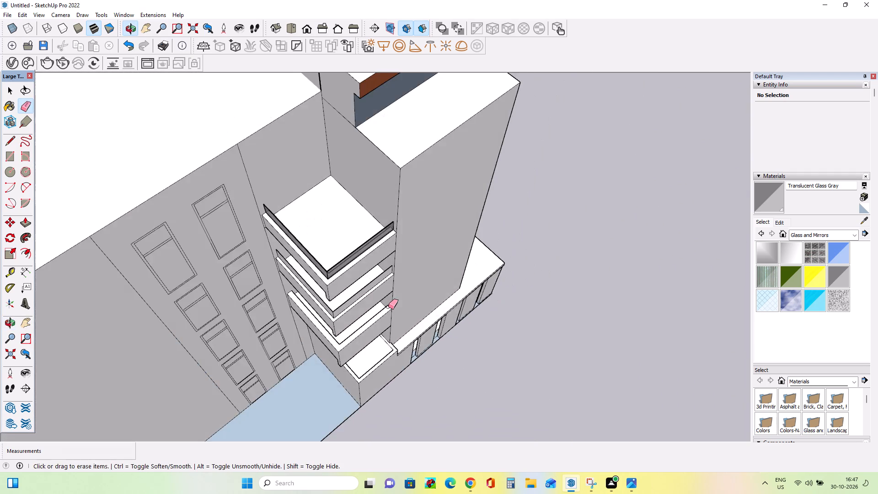
{"action": "scroll", "coordinate": [388, 307], "scroll_direction": "down", "scroll_amount": 5}
{"action": "middle_click_drag", "start_coordinate": [424, 270], "coordinate": [370, 133]}
{"action": "scroll", "coordinate": [345, 259], "scroll_direction": "up", "scroll_amount": 4}
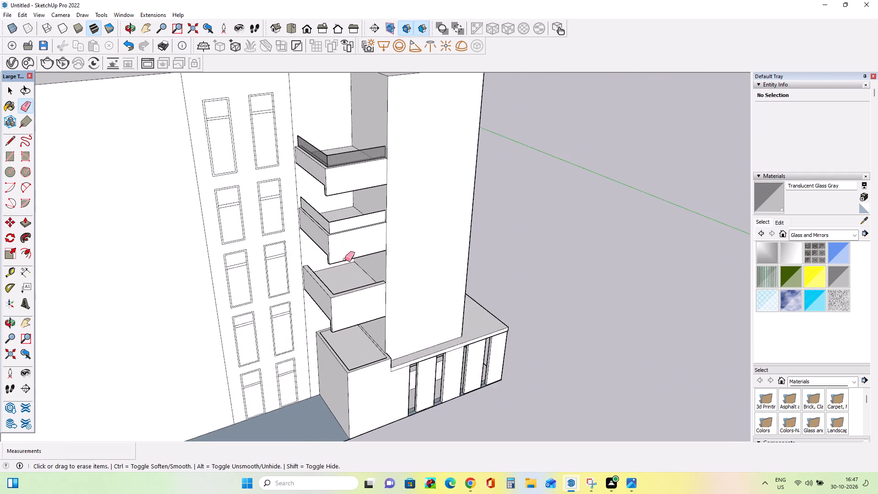
{"action": "scroll", "coordinate": [345, 263], "scroll_direction": "up", "scroll_amount": 3}
{"action": "middle_click_drag", "start_coordinate": [345, 263], "coordinate": [355, 264]}
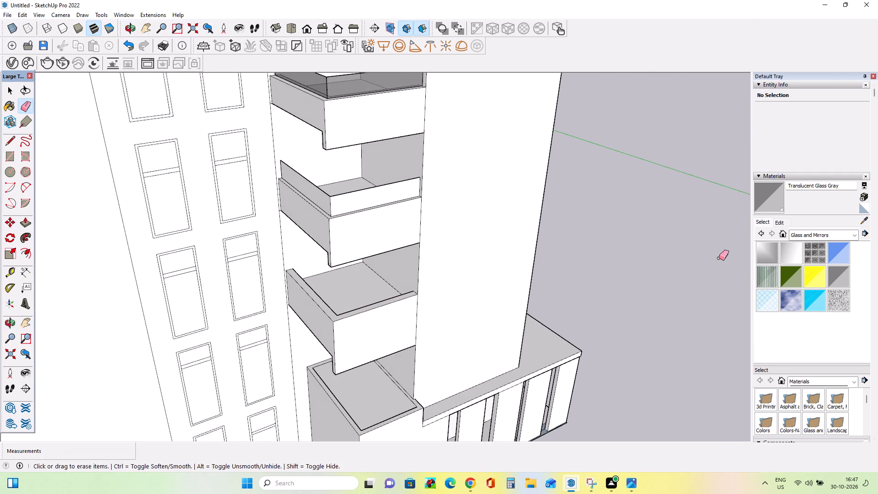
{"action": "left_click", "coordinate": [832, 277]}
{"action": "left_click", "coordinate": [372, 199]}
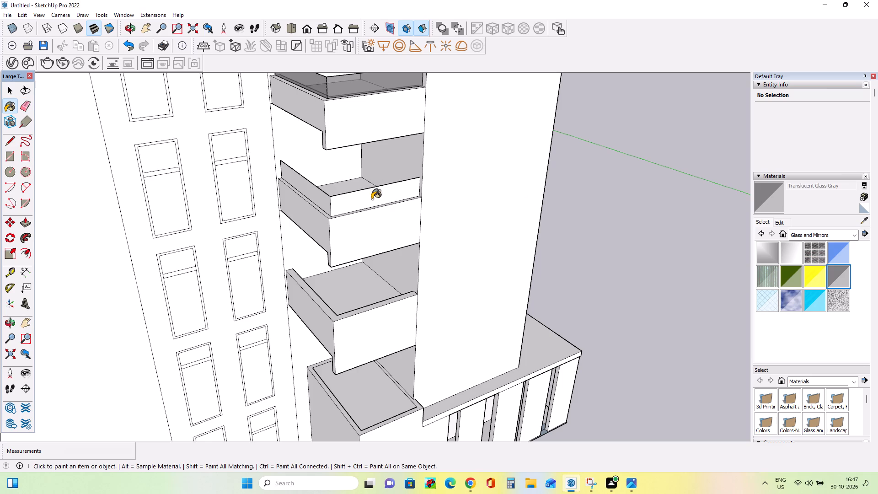
{"action": "middle_click_drag", "start_coordinate": [346, 212], "coordinate": [412, 229]}
{"action": "left_click", "coordinate": [394, 223]}
{"action": "middle_click_drag", "start_coordinate": [449, 216], "coordinate": [261, 262]}
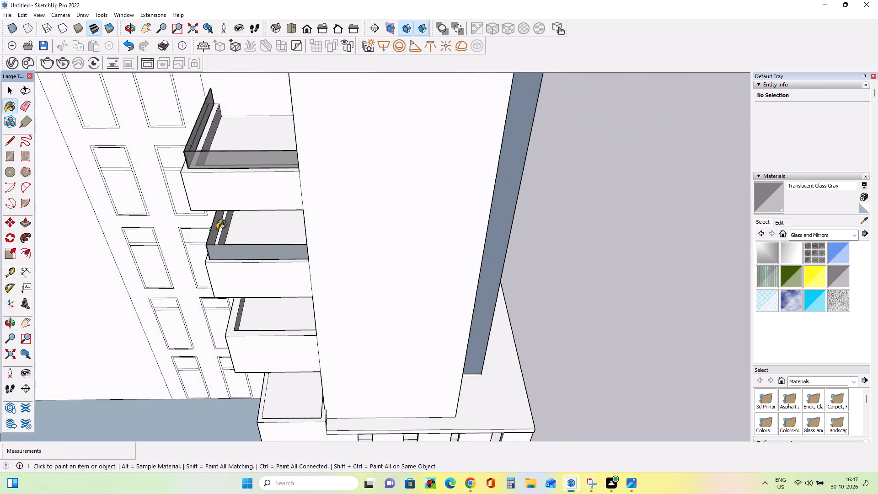
{"action": "scroll", "coordinate": [217, 228], "scroll_direction": "up", "scroll_amount": 8}
{"action": "left_click", "coordinate": [217, 228]}
{"action": "middle_click_drag", "start_coordinate": [246, 268], "coordinate": [568, 277]}
{"action": "left_click", "coordinate": [637, 188]}
{"action": "middle_click_drag", "start_coordinate": [623, 248], "coordinate": [348, 207]}
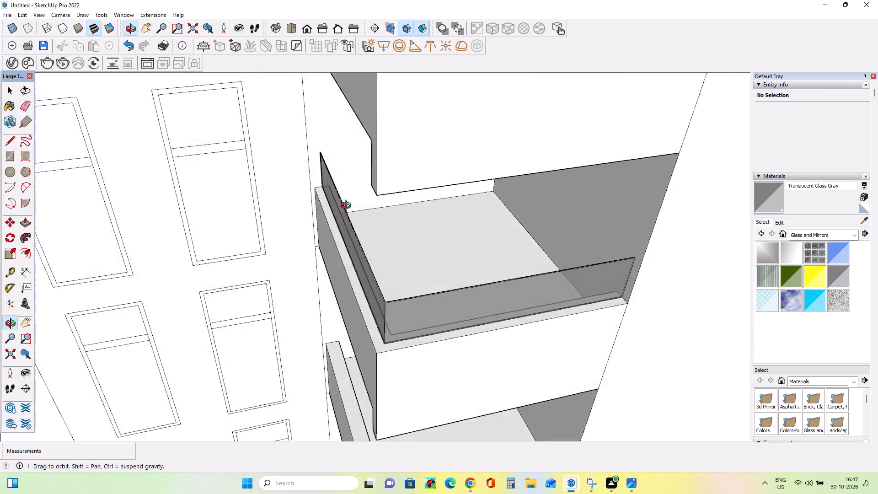
Draw a thin rectangle along the top of the third balcony's front parapet, about 1 11/16" by 9' 8 13/16".
{"action": "middle_click_drag", "start_coordinate": [348, 207], "coordinate": [329, 172]}
{"action": "scroll", "coordinate": [329, 172], "scroll_direction": "down", "scroll_amount": 12}
{"action": "middle_click_drag", "start_coordinate": [390, 250], "coordinate": [389, 289]}
{"action": "scroll", "coordinate": [387, 295], "scroll_direction": "down", "scroll_amount": 8}
{"action": "middle_click_drag", "start_coordinate": [479, 266], "coordinate": [474, 190]}
{"action": "scroll", "coordinate": [391, 261], "scroll_direction": "up", "scroll_amount": 5}
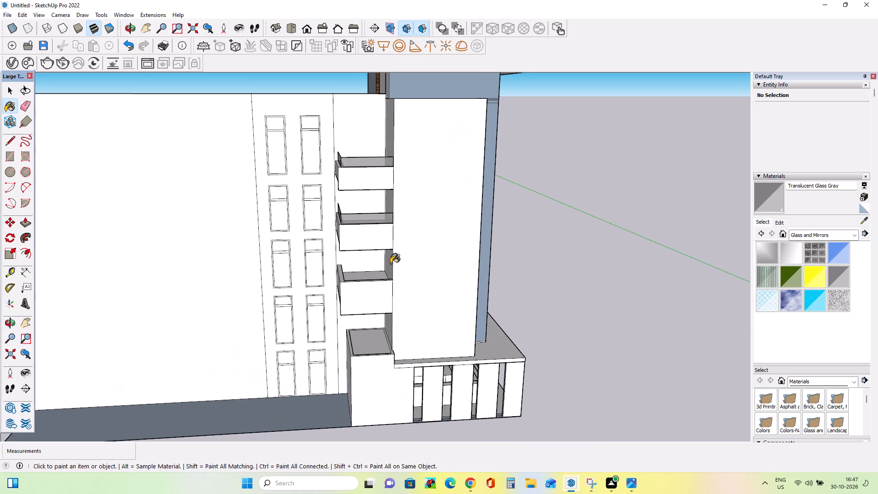
{"action": "middle_click_drag", "start_coordinate": [392, 266], "coordinate": [400, 272]}
{"action": "middle_click", "coordinate": [317, 322]}
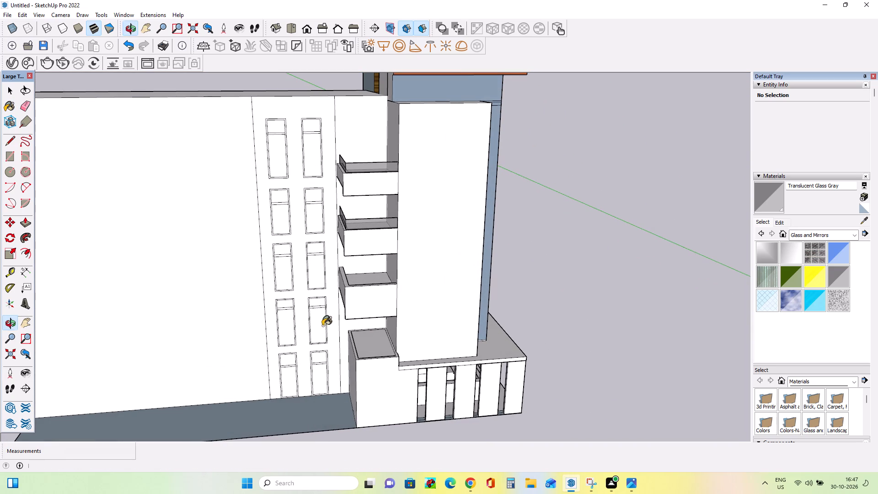
{"action": "middle_click_drag", "start_coordinate": [415, 341], "coordinate": [357, 341]}
{"action": "scroll", "coordinate": [357, 341], "scroll_direction": "down", "scroll_amount": 1}
{"action": "scroll", "coordinate": [381, 337], "scroll_direction": "up", "scroll_amount": 4}
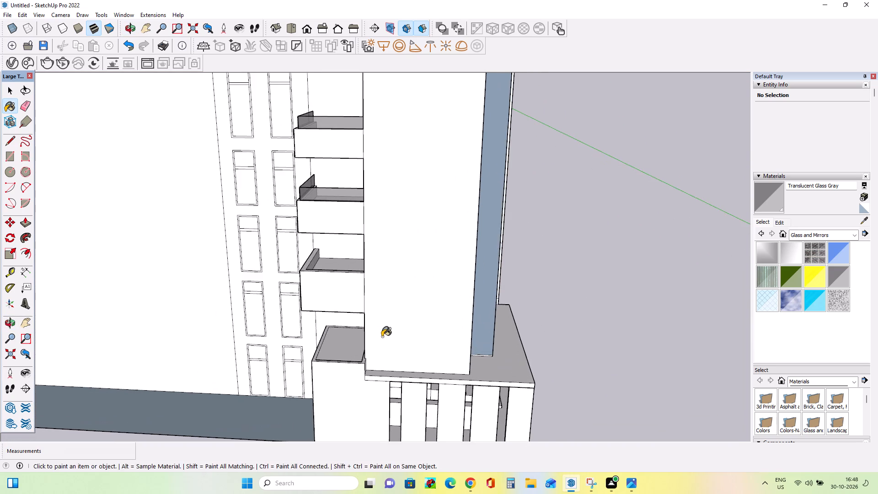
{"action": "middle_click_drag", "start_coordinate": [384, 337], "coordinate": [388, 340]}
{"action": "scroll", "coordinate": [347, 300], "scroll_direction": "up", "scroll_amount": 3}
{"action": "middle_click_drag", "start_coordinate": [350, 304], "coordinate": [382, 340]}
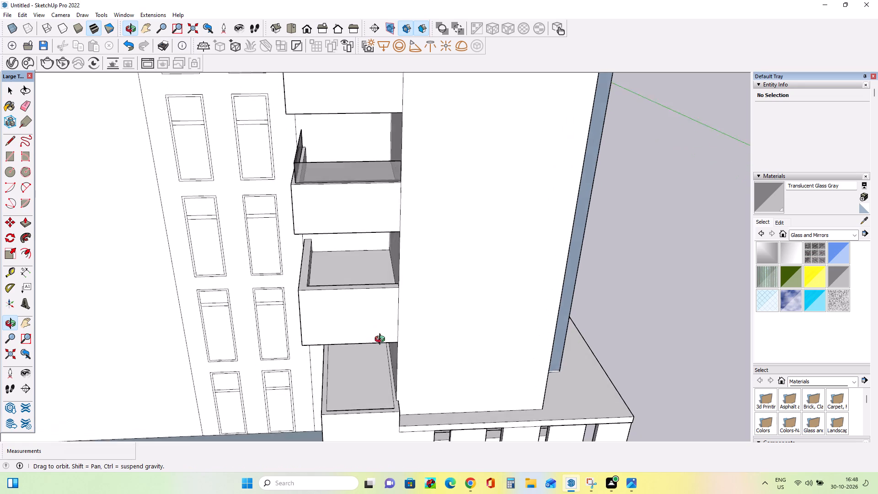
{"action": "middle_click_drag", "start_coordinate": [382, 340], "coordinate": [414, 371]}
{"action": "scroll", "coordinate": [391, 328], "scroll_direction": "up", "scroll_amount": 4}
{"action": "middle_click_drag", "start_coordinate": [391, 328], "coordinate": [395, 338]}
{"action": "left_click", "coordinate": [7, 158]}
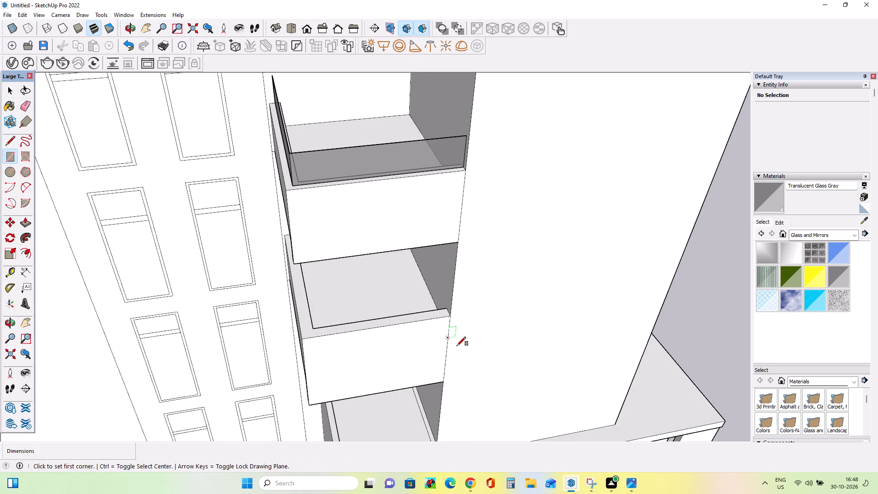
{"action": "scroll", "coordinate": [455, 347], "scroll_direction": "up", "scroll_amount": 8}
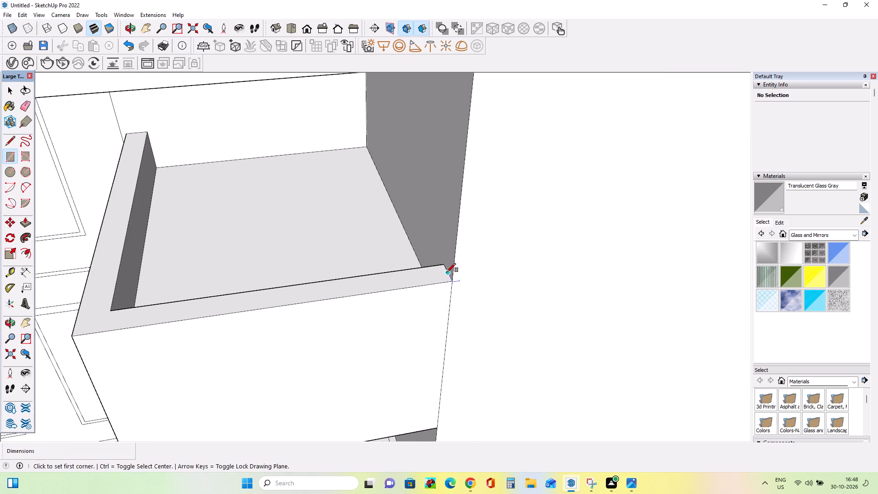
{"action": "left_click", "coordinate": [447, 272]}
{"action": "scroll", "coordinate": [95, 322], "scroll_direction": "up", "scroll_amount": 4}
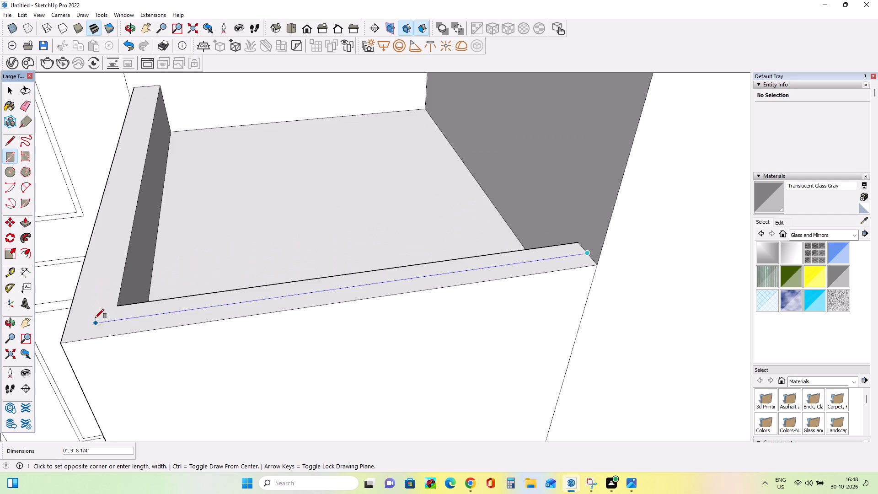
{"action": "scroll", "coordinate": [91, 319], "scroll_direction": "up", "scroll_amount": 3}
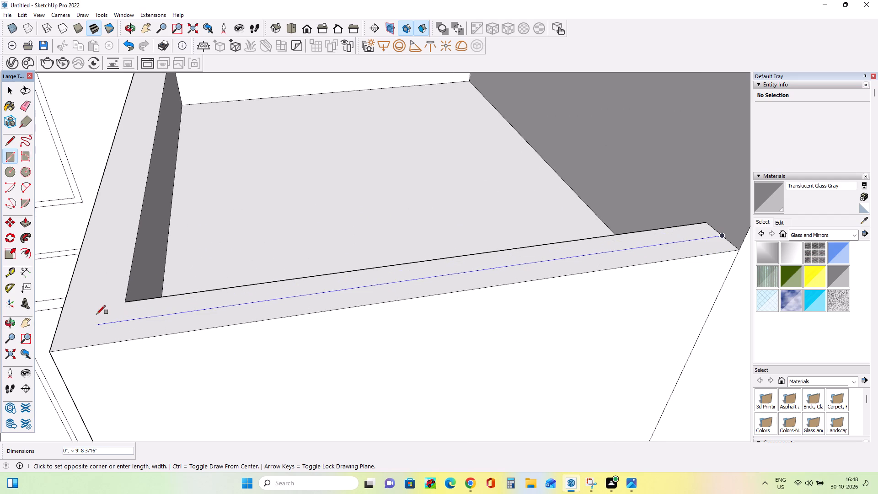
{"action": "scroll", "coordinate": [96, 314], "scroll_direction": "up", "scroll_amount": 7}
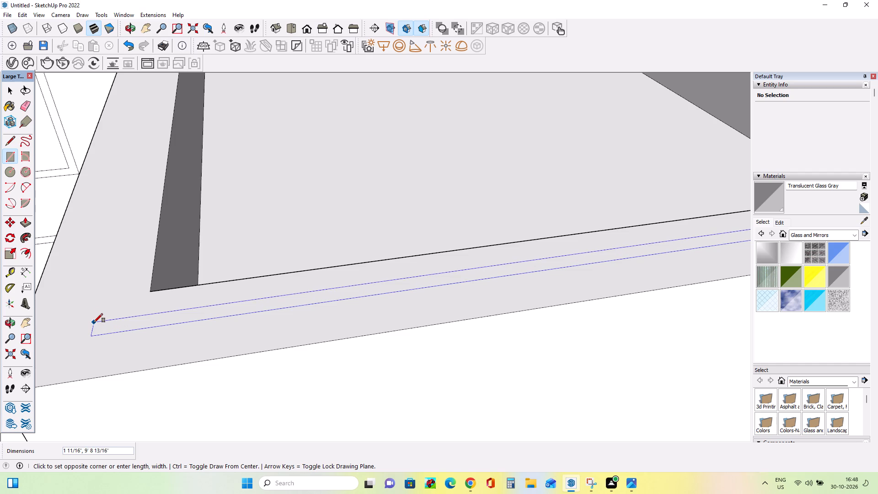
{"action": "left_click", "coordinate": [94, 323]}
Draw a thin rectangle along the third balcony's side parapet from the front strip's corner, about 11' 8 9/16" by 1 5/16".
{"action": "scroll", "coordinate": [150, 333], "scroll_direction": "up", "scroll_amount": 1}
{"action": "middle_click", "coordinate": [150, 333]}
{"action": "scroll", "coordinate": [150, 333], "scroll_direction": "down", "scroll_amount": 7}
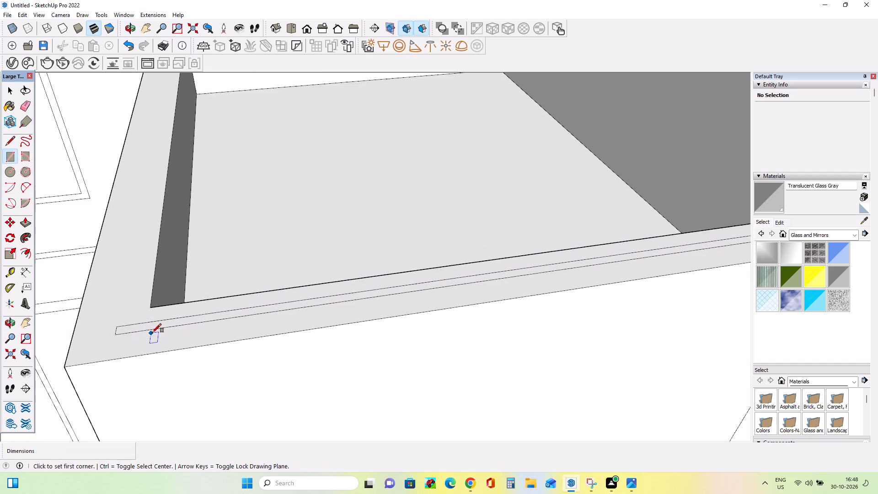
{"action": "scroll", "coordinate": [152, 333], "scroll_direction": "down", "scroll_amount": 16}
{"action": "middle_click_drag", "start_coordinate": [416, 335], "coordinate": [434, 345]}
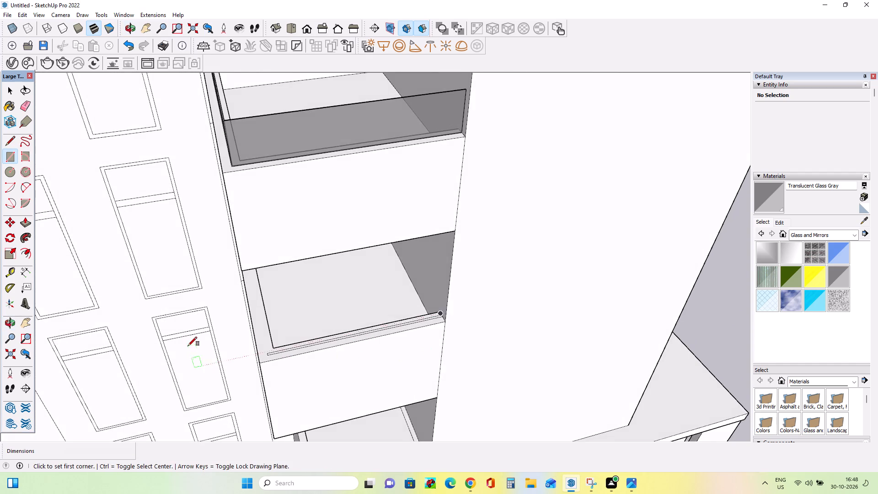
{"action": "scroll", "coordinate": [188, 346], "scroll_direction": "up", "scroll_amount": 1}
{"action": "scroll", "coordinate": [188, 346], "scroll_direction": "down", "scroll_amount": 1}
{"action": "scroll", "coordinate": [188, 345], "scroll_direction": "up", "scroll_amount": 7}
{"action": "left_click", "coordinate": [416, 391]}
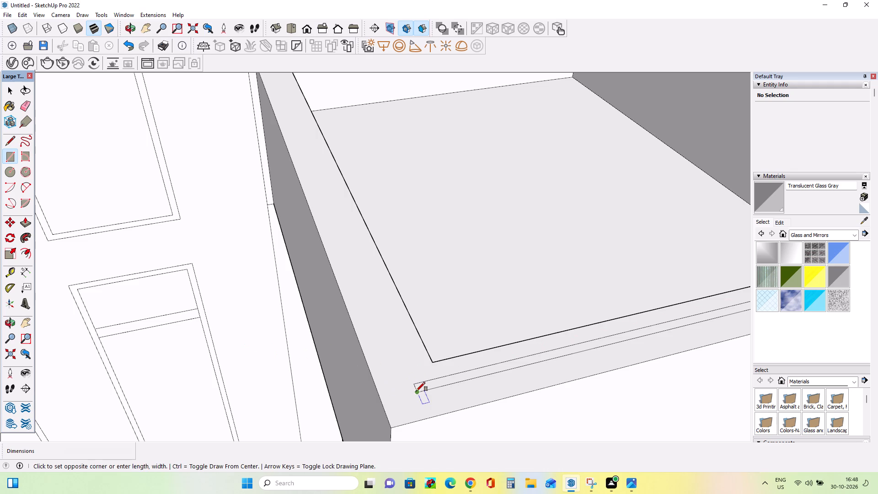
{"action": "scroll", "coordinate": [337, 237], "scroll_direction": "down", "scroll_amount": 7}
{"action": "scroll", "coordinate": [292, 123], "scroll_direction": "up", "scroll_amount": 3}
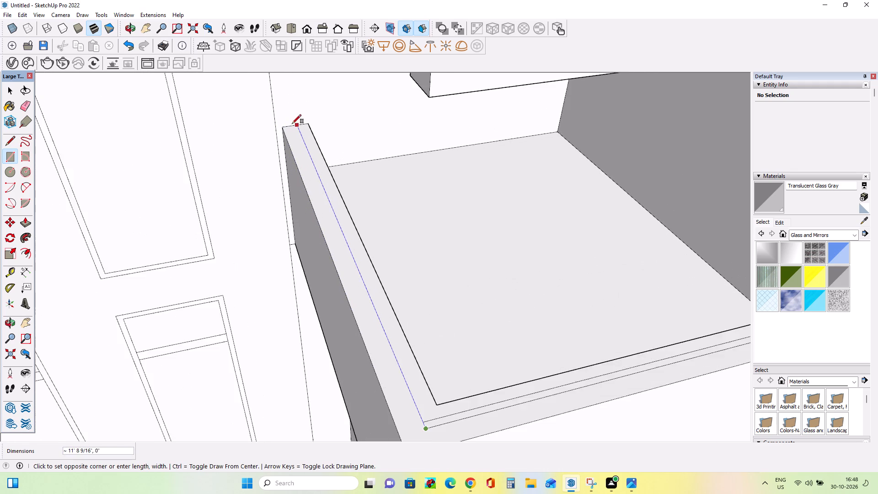
{"action": "scroll", "coordinate": [296, 125], "scroll_direction": "up", "scroll_amount": 5}
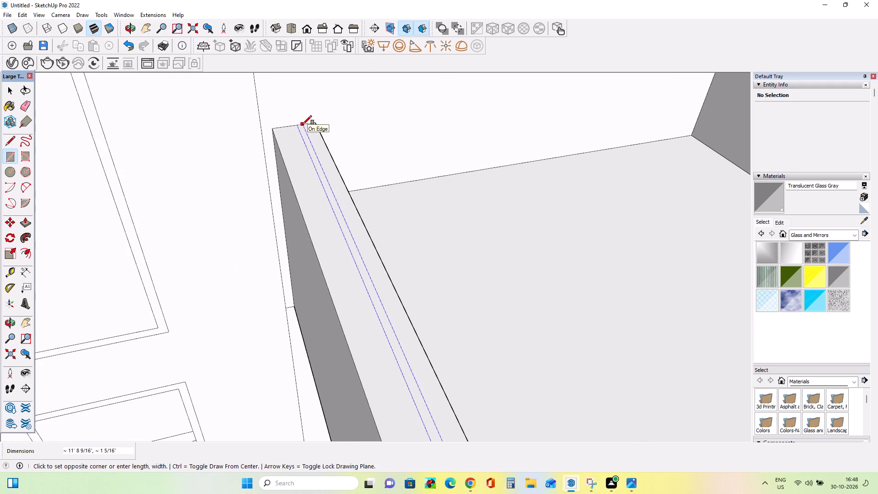
{"action": "left_click", "coordinate": [303, 124]}
Extrude the third balcony's front strip upward by about 1' 9 3/8" with Push/Pull.
{"action": "scroll", "coordinate": [308, 255], "scroll_direction": "down", "scroll_amount": 10}
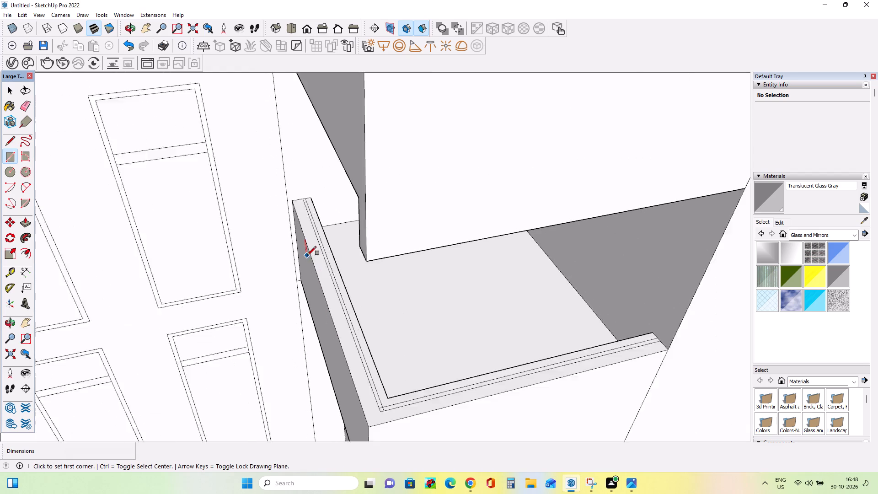
{"action": "scroll", "coordinate": [307, 255], "scroll_direction": "down", "scroll_amount": 7}
{"action": "middle_click_drag", "start_coordinate": [383, 347], "coordinate": [369, 350]}
{"action": "scroll", "coordinate": [369, 350], "scroll_direction": "down", "scroll_amount": 1}
{"action": "scroll", "coordinate": [349, 318], "scroll_direction": "up", "scroll_amount": 8}
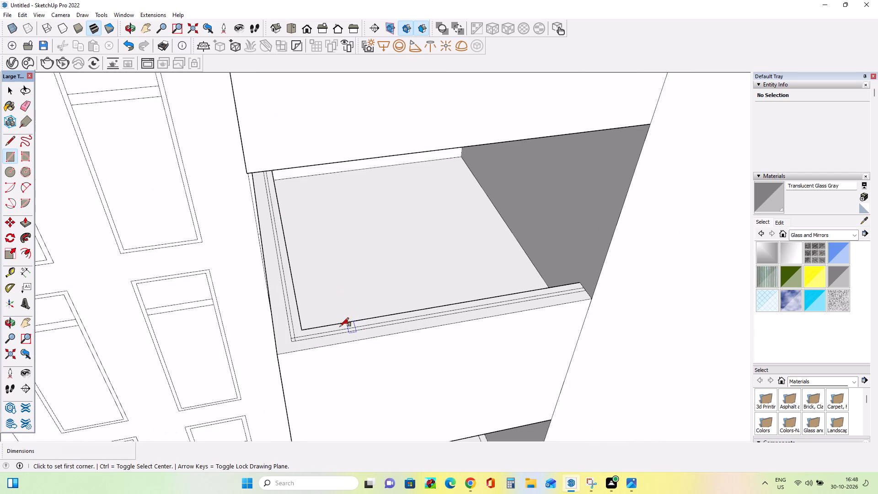
{"action": "middle_click_drag", "start_coordinate": [335, 328], "coordinate": [341, 325]}
{"action": "left_click", "coordinate": [25, 222]}
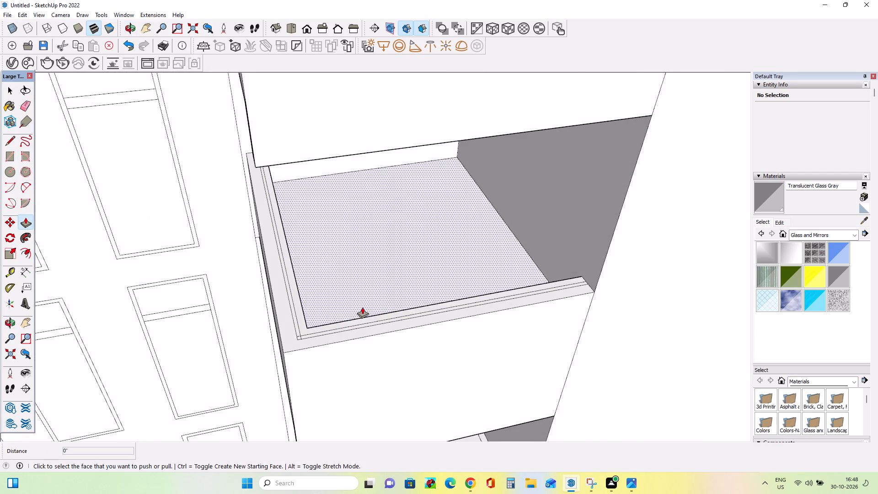
{"action": "scroll", "coordinate": [361, 307], "scroll_direction": "up", "scroll_amount": 3}
{"action": "left_click_drag", "start_coordinate": [391, 329], "coordinate": [410, 266]}
Extrude the third balcony's small corner piece and side strip up by 1' 9 3/8" to match the front panel.
{"action": "middle_click_drag", "start_coordinate": [190, 310], "coordinate": [354, 295]}
{"action": "middle_click_drag", "start_coordinate": [313, 297], "coordinate": [176, 301]}
{"action": "scroll", "coordinate": [176, 301], "scroll_direction": "down", "scroll_amount": 2}
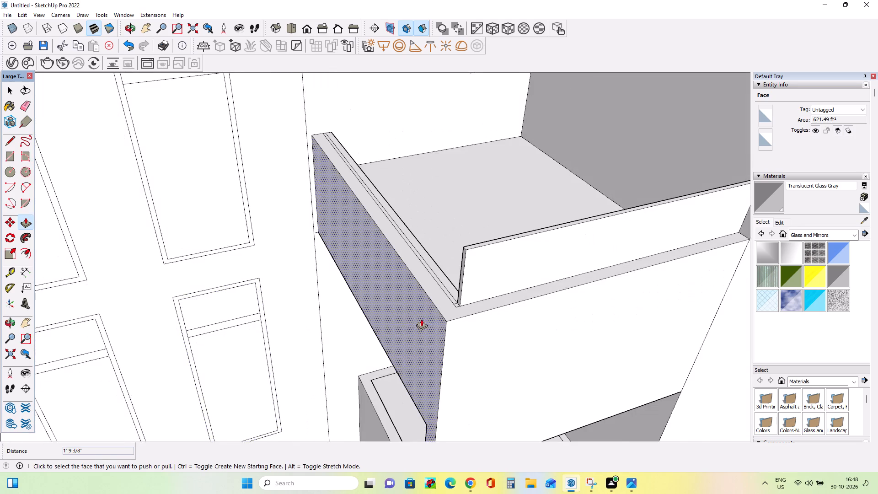
{"action": "scroll", "coordinate": [430, 314], "scroll_direction": "up", "scroll_amount": 6}
{"action": "scroll", "coordinate": [465, 301], "scroll_direction": "up", "scroll_amount": 2}
{"action": "left_click_drag", "start_coordinate": [470, 300], "coordinate": [505, 194]}
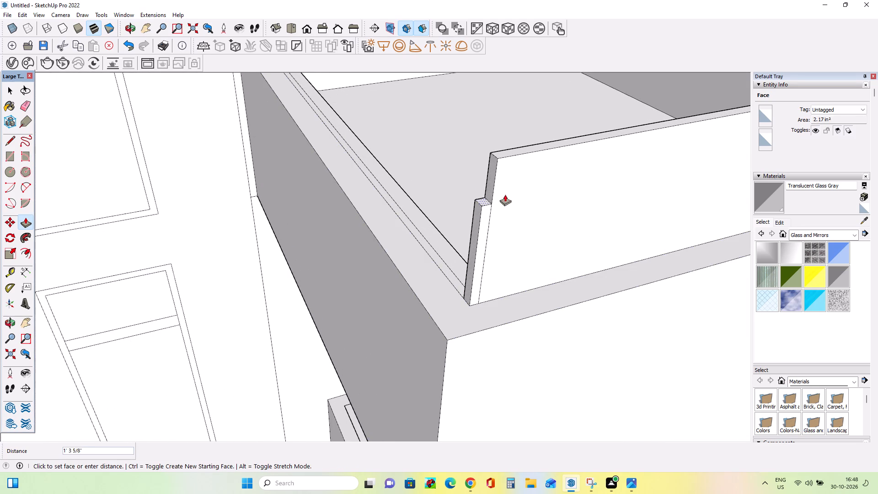
{"action": "left_click_drag", "start_coordinate": [505, 194], "coordinate": [525, 148]}
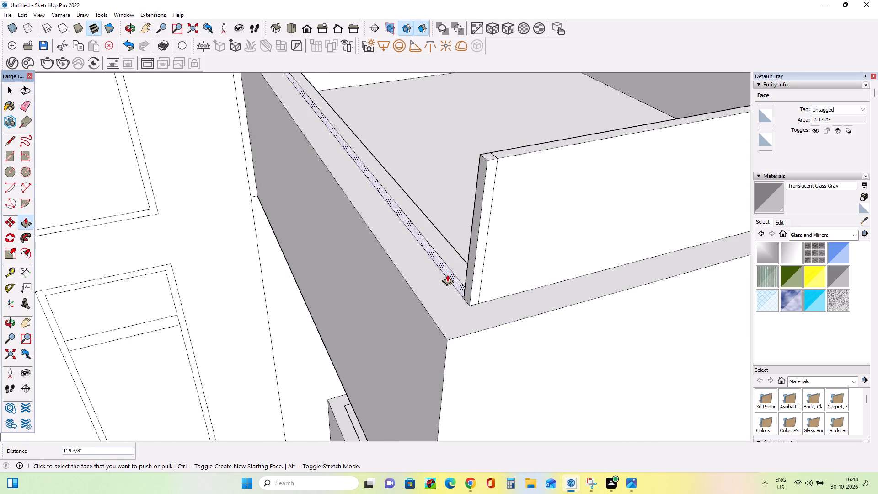
{"action": "left_click_drag", "start_coordinate": [448, 274], "coordinate": [505, 154]}
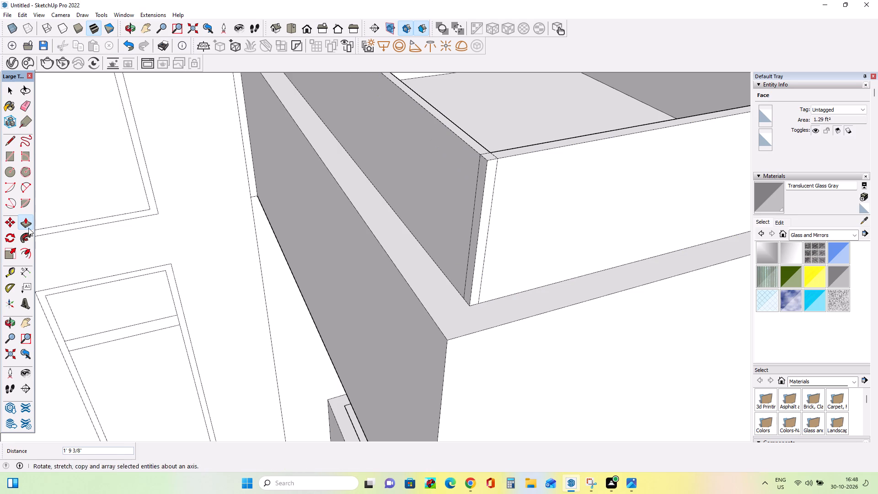
Erase the seam edges around the front corner of the third balcony's upstand panels.
{"action": "left_click", "coordinate": [27, 104]}
{"action": "left_click_drag", "start_coordinate": [485, 238], "coordinate": [489, 238]}
{"action": "left_click", "coordinate": [473, 221]}
{"action": "middle_click_drag", "start_coordinate": [504, 304], "coordinate": [360, 315]}
{"action": "scroll", "coordinate": [350, 310], "scroll_direction": "down", "scroll_amount": 1}
{"action": "left_click", "coordinate": [443, 226]}
{"action": "left_click", "coordinate": [446, 231]}
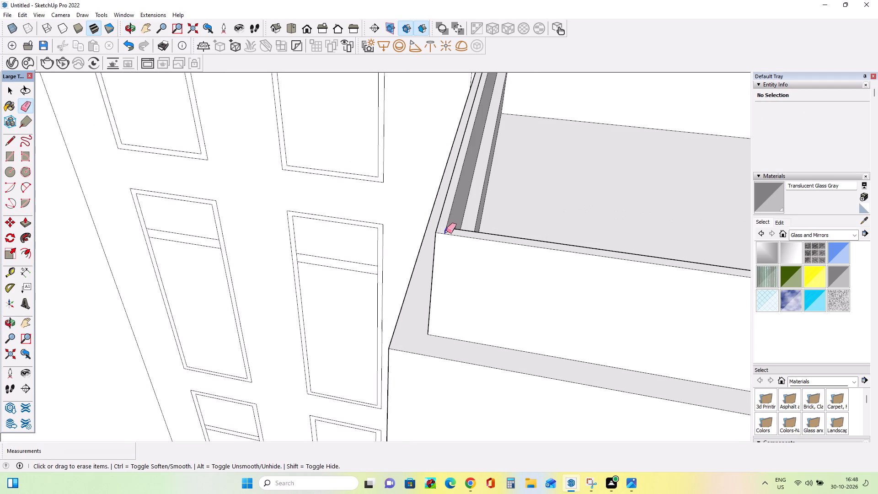
Paint the outer faces of the third balcony's front and side railing panels with Translucent Glass Gray.
{"action": "scroll", "coordinate": [417, 265], "scroll_direction": "down", "scroll_amount": 20}
{"action": "scroll", "coordinate": [417, 265], "scroll_direction": "down", "scroll_amount": 2}
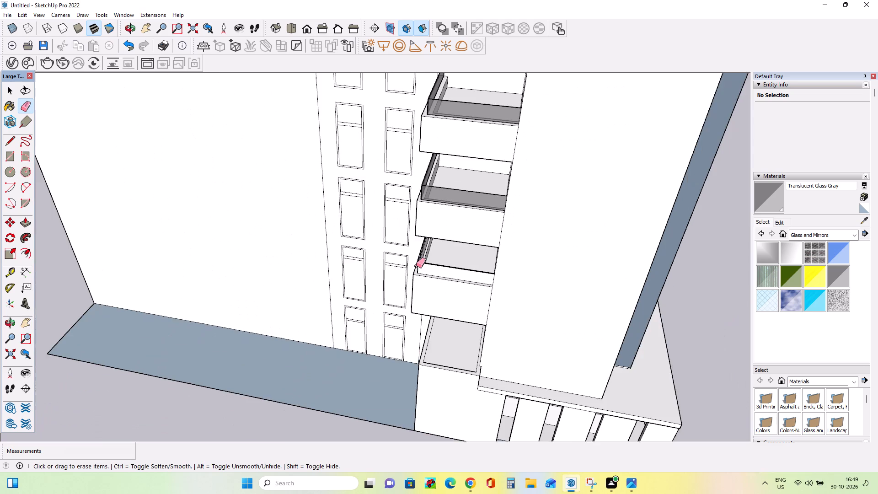
{"action": "scroll", "coordinate": [446, 331], "scroll_direction": "down", "scroll_amount": 4}
{"action": "middle_click_drag", "start_coordinate": [455, 352], "coordinate": [497, 268]}
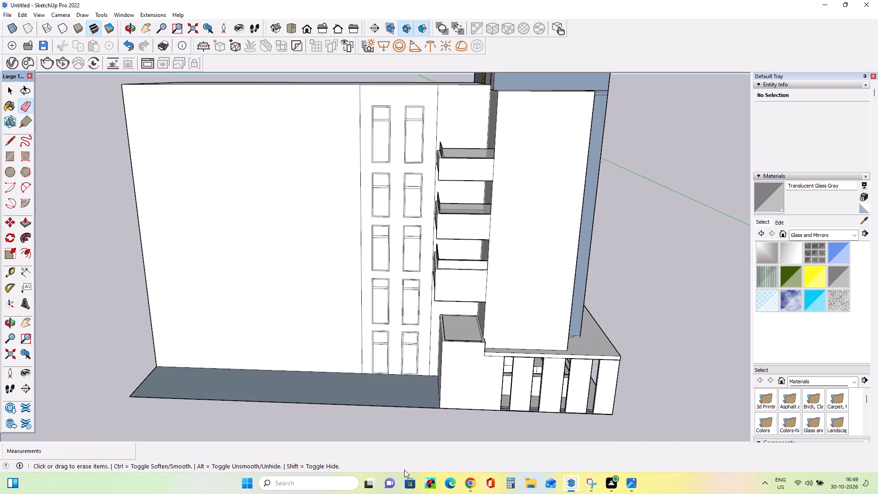
{"action": "left_click", "coordinate": [836, 278]}
{"action": "scroll", "coordinate": [446, 225], "scroll_direction": "up", "scroll_amount": 4}
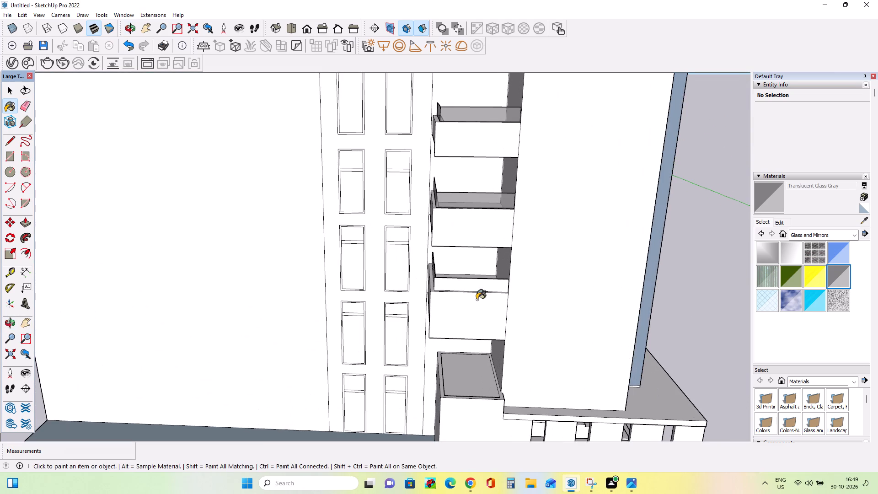
{"action": "left_click", "coordinate": [476, 285]}
{"action": "middle_click_drag", "start_coordinate": [436, 281], "coordinate": [485, 308]}
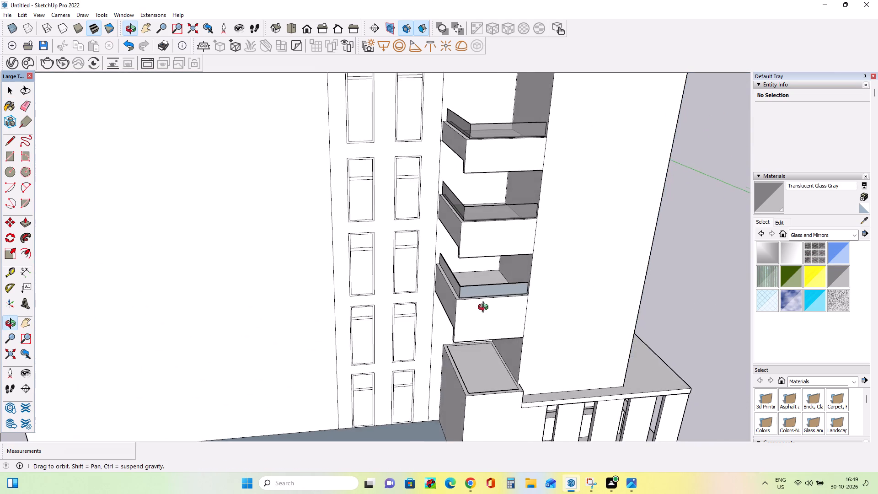
{"action": "middle_click_drag", "start_coordinate": [485, 308], "coordinate": [491, 322]}
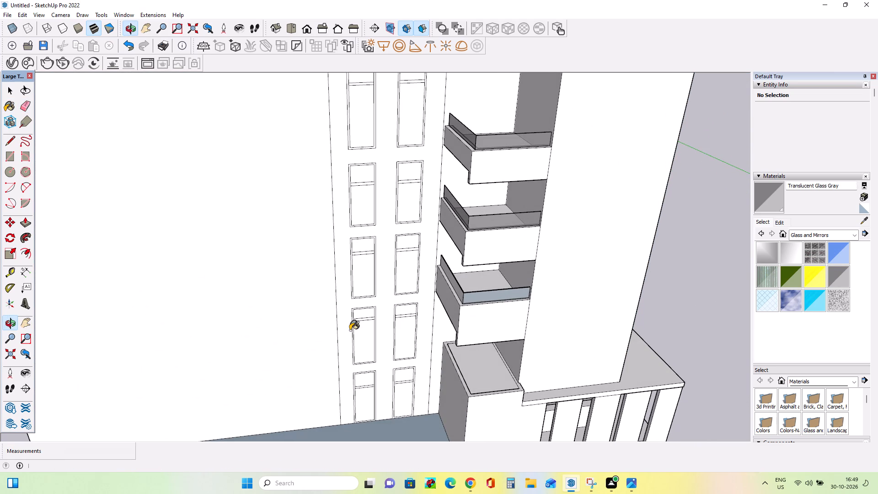
{"action": "middle_click_drag", "start_coordinate": [354, 332], "coordinate": [361, 336]}
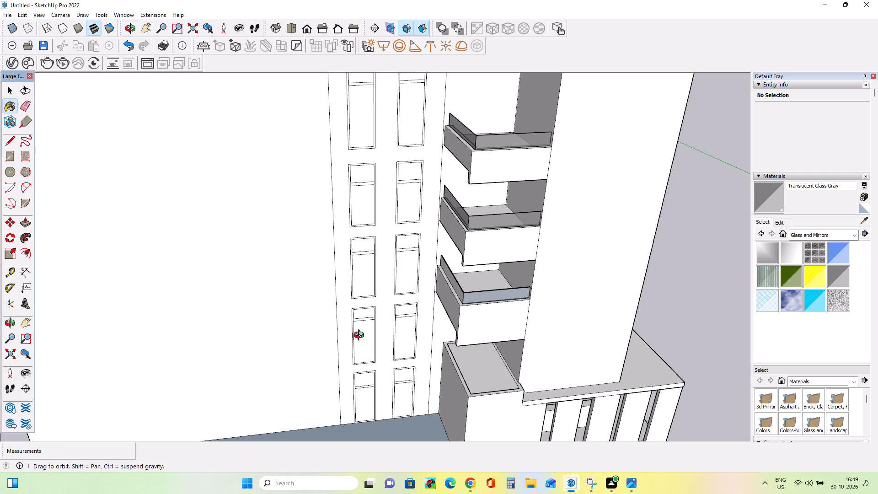
{"action": "middle_click_drag", "start_coordinate": [361, 336], "coordinate": [391, 354]}
{"action": "scroll", "coordinate": [498, 279], "scroll_direction": "up", "scroll_amount": 8}
{"action": "left_click", "coordinate": [459, 312]}
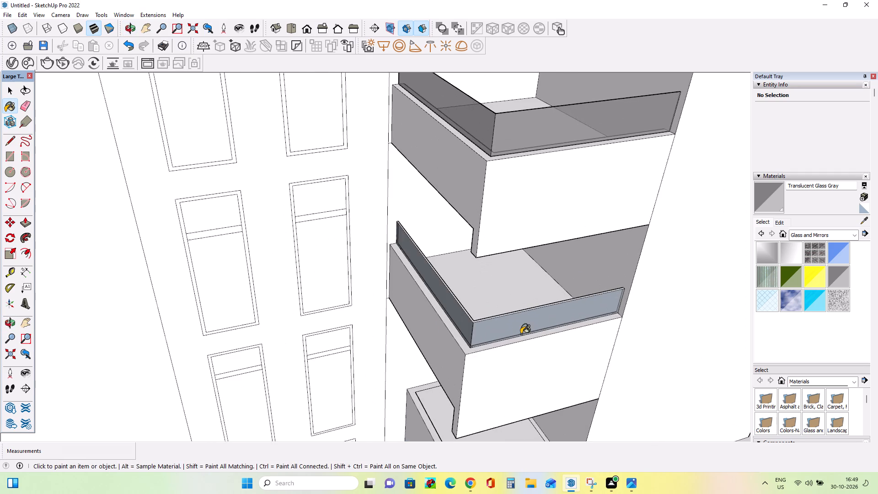
Paint the inner faces of the third balcony's railing panels with Translucent Glass Gray.
{"action": "middle_click_drag", "start_coordinate": [515, 336], "coordinate": [264, 348]}
{"action": "left_click", "coordinate": [217, 285]}
{"action": "middle_click_drag", "start_coordinate": [220, 351], "coordinate": [525, 371]}
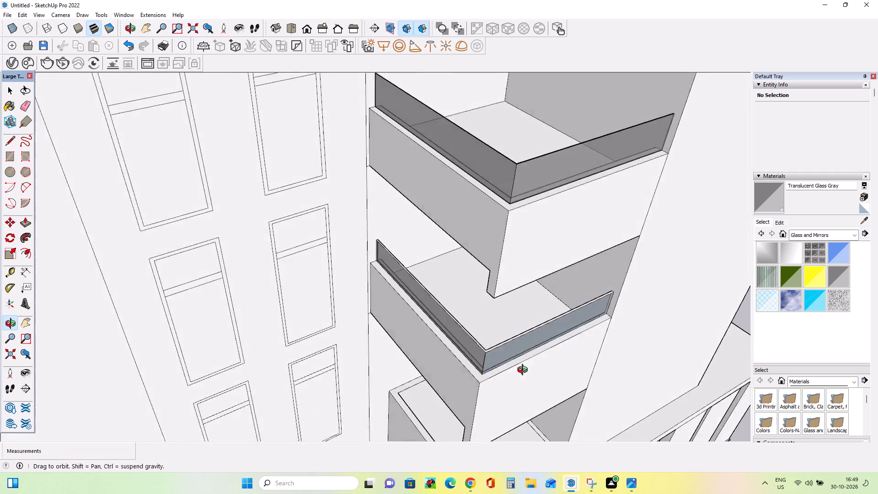
{"action": "middle_click_drag", "start_coordinate": [525, 371], "coordinate": [648, 366]}
{"action": "scroll", "coordinate": [569, 269], "scroll_direction": "up", "scroll_amount": 4}
{"action": "middle_click_drag", "start_coordinate": [557, 276], "coordinate": [667, 304]}
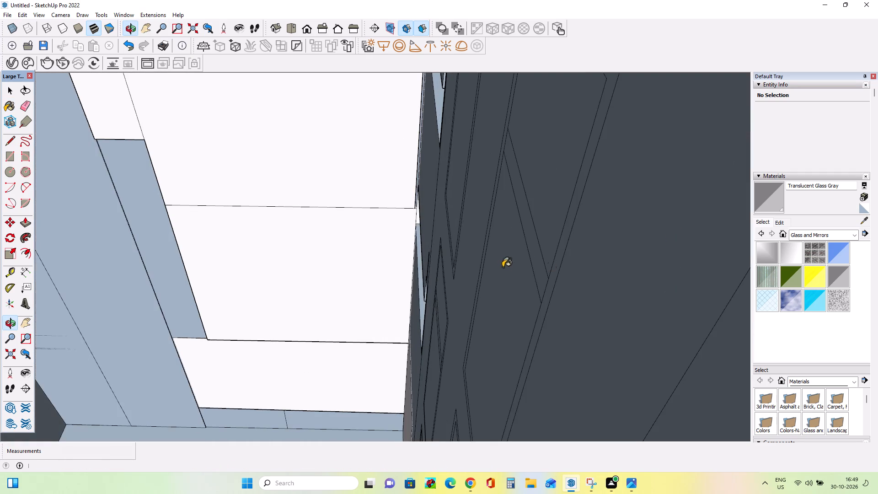
{"action": "middle_click_drag", "start_coordinate": [478, 266], "coordinate": [382, 266]}
{"action": "scroll", "coordinate": [382, 266], "scroll_direction": "down", "scroll_amount": 1}
{"action": "scroll", "coordinate": [453, 254], "scroll_direction": "down", "scroll_amount": 3}
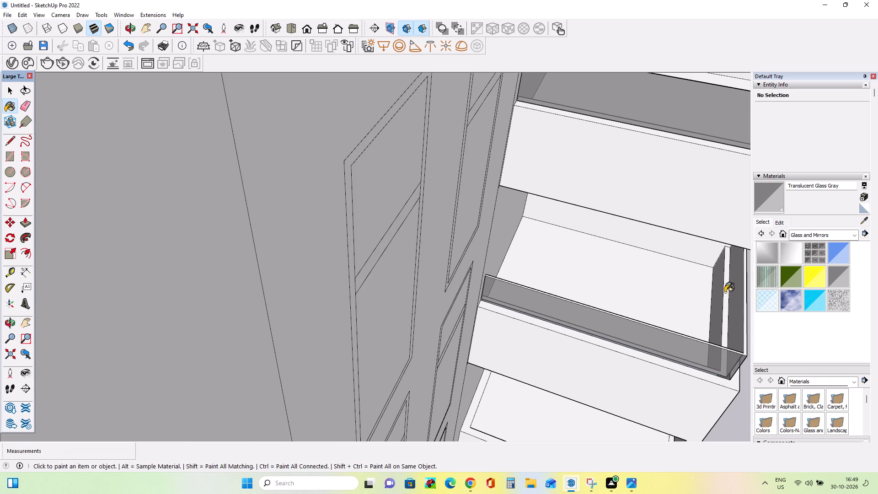
{"action": "scroll", "coordinate": [724, 295], "scroll_direction": "up", "scroll_amount": 4}
{"action": "left_click", "coordinate": [721, 297]}
Draw a thin rectangle about 8' 4" long along the top of the lowest balcony's front parapet.
{"action": "middle_click_drag", "start_coordinate": [582, 351], "coordinate": [412, 288]}
{"action": "scroll", "coordinate": [413, 289], "scroll_direction": "down", "scroll_amount": 3}
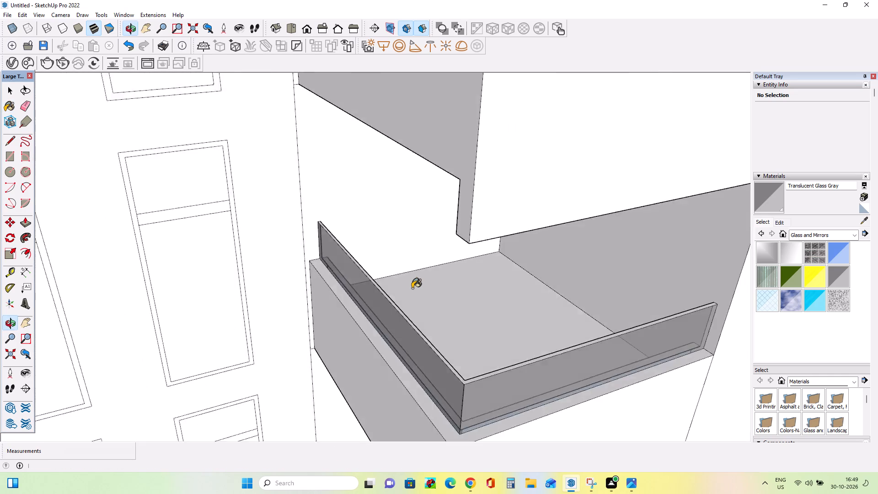
{"action": "scroll", "coordinate": [412, 288], "scroll_direction": "down", "scroll_amount": 11}
{"action": "middle_click_drag", "start_coordinate": [479, 334], "coordinate": [469, 290]}
{"action": "scroll", "coordinate": [469, 290], "scroll_direction": "down", "scroll_amount": 4}
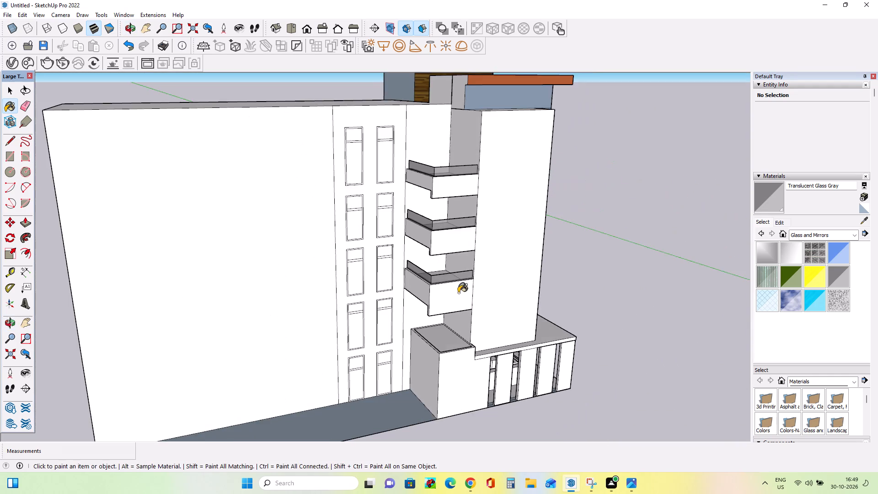
{"action": "scroll", "coordinate": [458, 294], "scroll_direction": "down", "scroll_amount": 3}
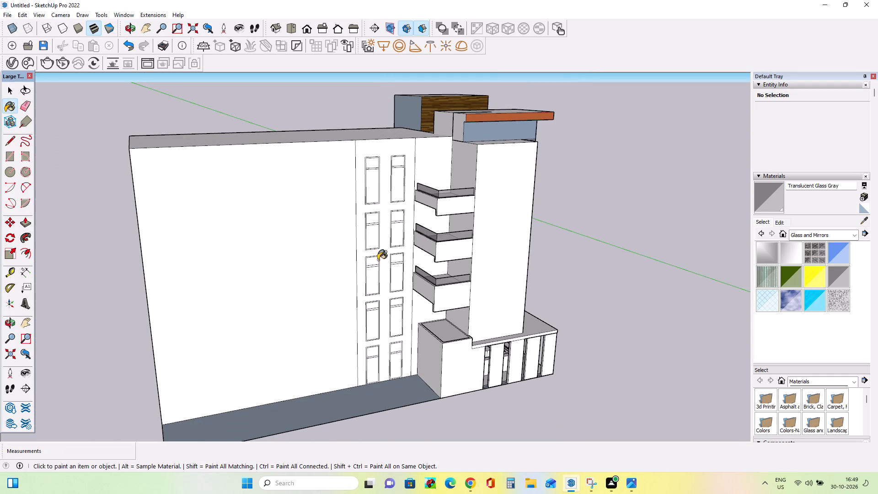
{"action": "middle_click_drag", "start_coordinate": [388, 261], "coordinate": [391, 275]}
{"action": "scroll", "coordinate": [449, 322], "scroll_direction": "up", "scroll_amount": 8}
{"action": "middle_click_drag", "start_coordinate": [451, 336], "coordinate": [402, 324]}
{"action": "middle_click_drag", "start_coordinate": [420, 361], "coordinate": [416, 371]}
{"action": "scroll", "coordinate": [397, 382], "scroll_direction": "up", "scroll_amount": 7}
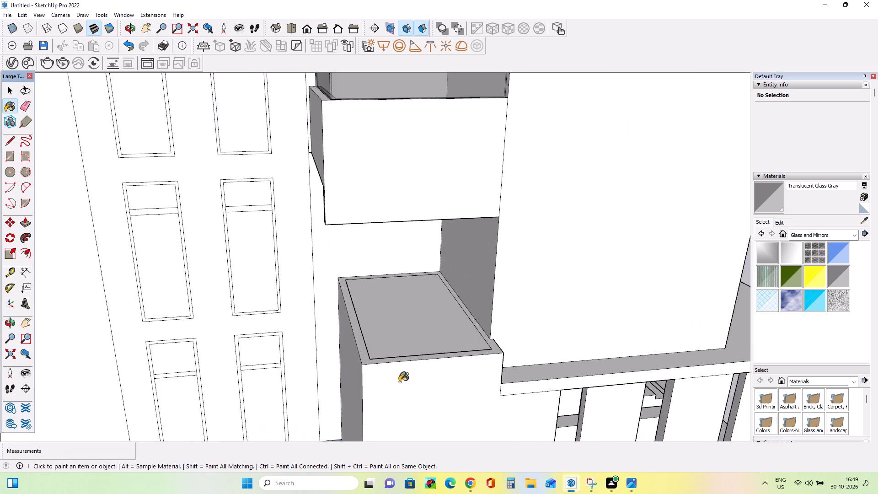
{"action": "middle_click_drag", "start_coordinate": [402, 382], "coordinate": [406, 401]}
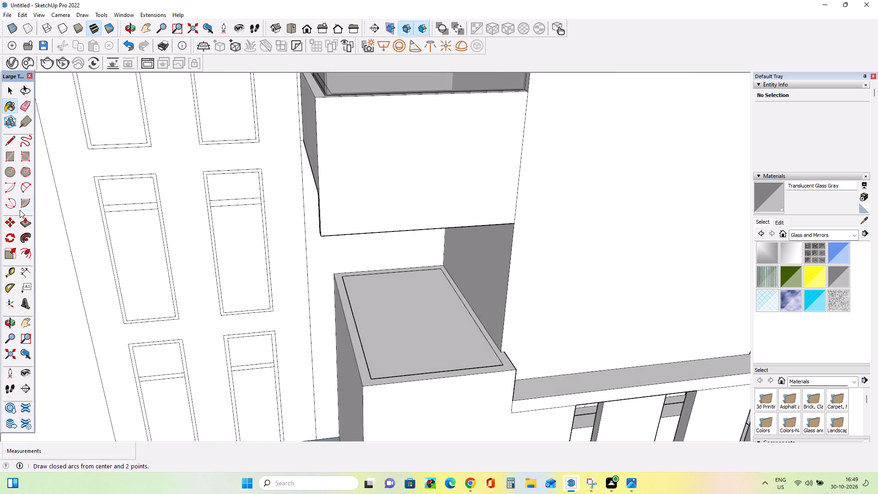
{"action": "left_click", "coordinate": [26, 226]}
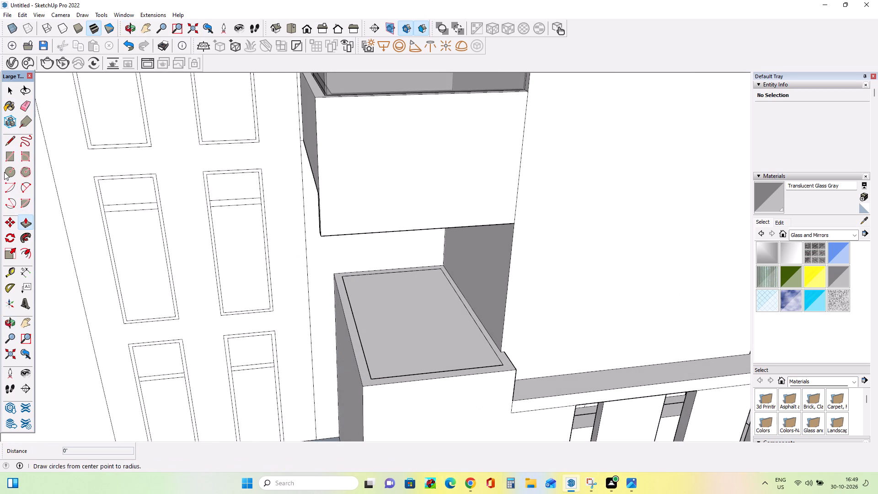
{"action": "left_click", "coordinate": [11, 155]}
{"action": "middle_click_drag", "start_coordinate": [452, 372], "coordinate": [455, 391]}
{"action": "scroll", "coordinate": [510, 423], "scroll_direction": "up", "scroll_amount": 8}
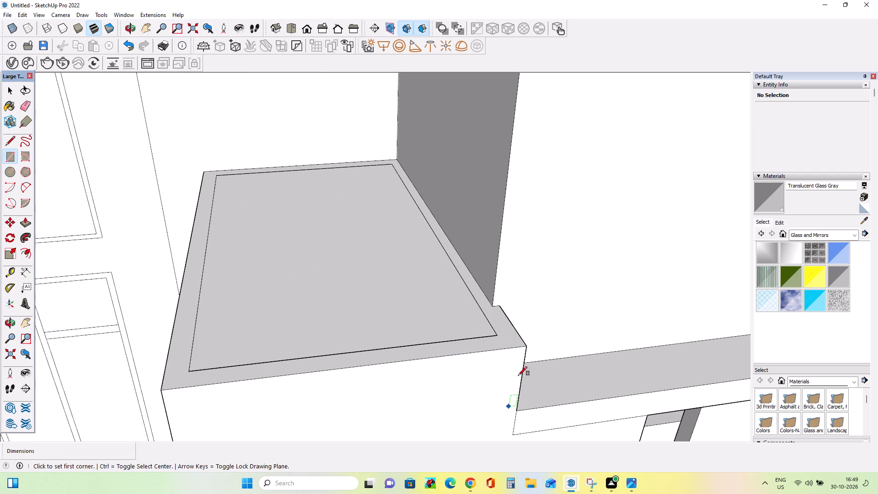
{"action": "left_click", "coordinate": [524, 338]}
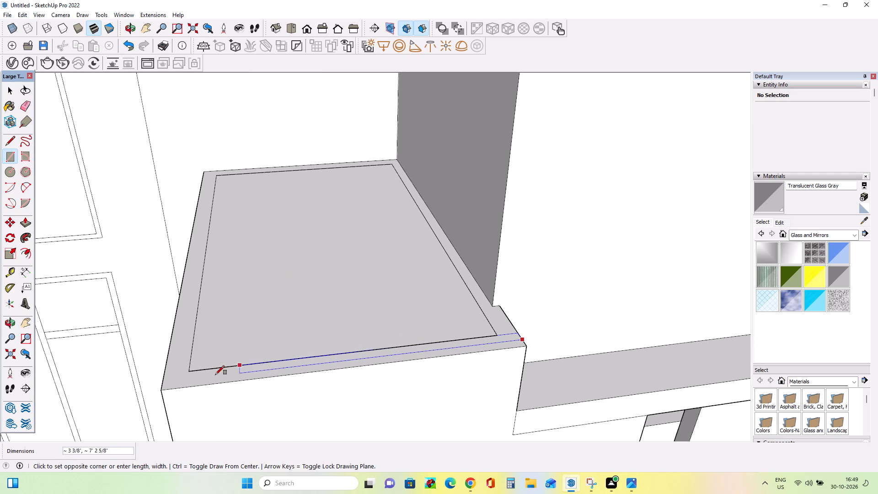
{"action": "scroll", "coordinate": [172, 384], "scroll_direction": "up", "scroll_amount": 6}
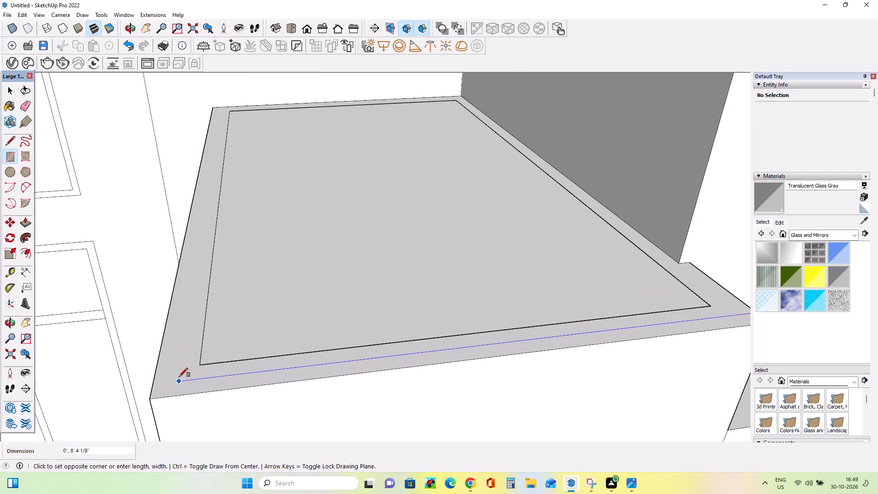
{"action": "scroll", "coordinate": [180, 377], "scroll_direction": "up", "scroll_amount": 3}
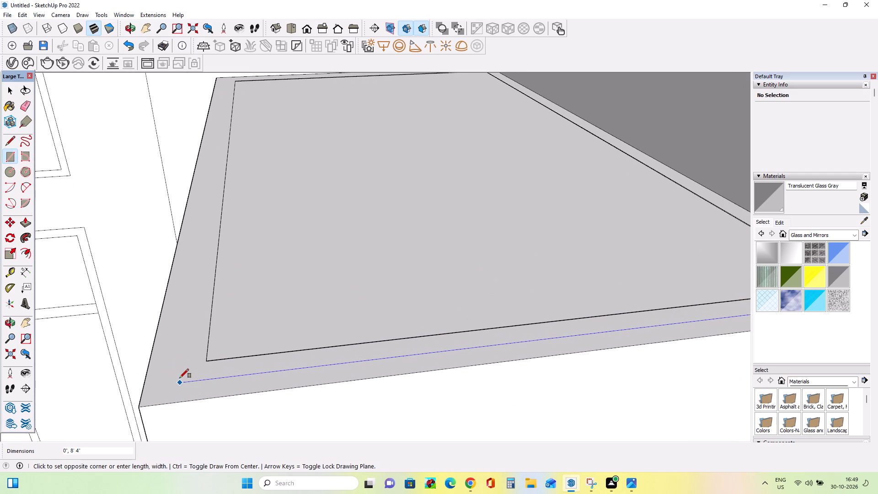
{"action": "left_click", "coordinate": [181, 376]}
Draw a thin rectangle along the lowest balcony's side parapet from the front strip's corner, about 13' 8" by 9/16".
{"action": "scroll", "coordinate": [226, 399], "scroll_direction": "down", "scroll_amount": 5}
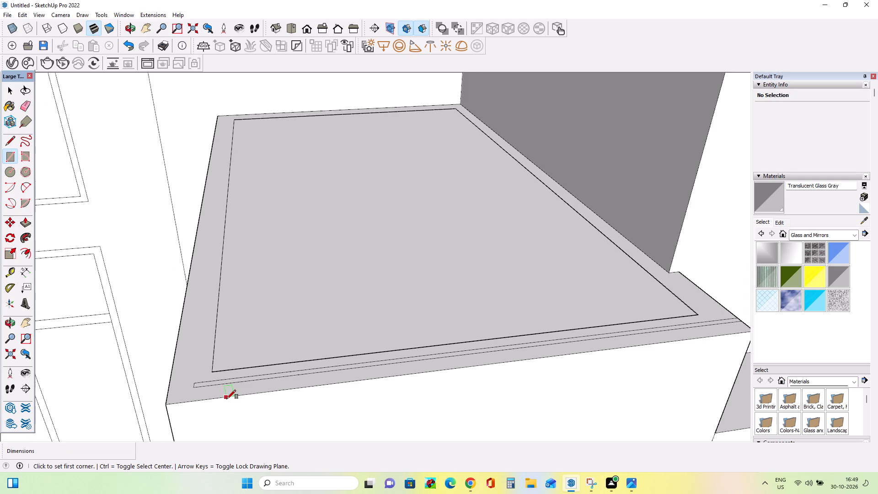
{"action": "scroll", "coordinate": [227, 399], "scroll_direction": "down", "scroll_amount": 3}
{"action": "middle_click_drag", "start_coordinate": [250, 397], "coordinate": [350, 403]}
{"action": "scroll", "coordinate": [344, 401], "scroll_direction": "down", "scroll_amount": 5}
{"action": "scroll", "coordinate": [299, 432], "scroll_direction": "up", "scroll_amount": 4}
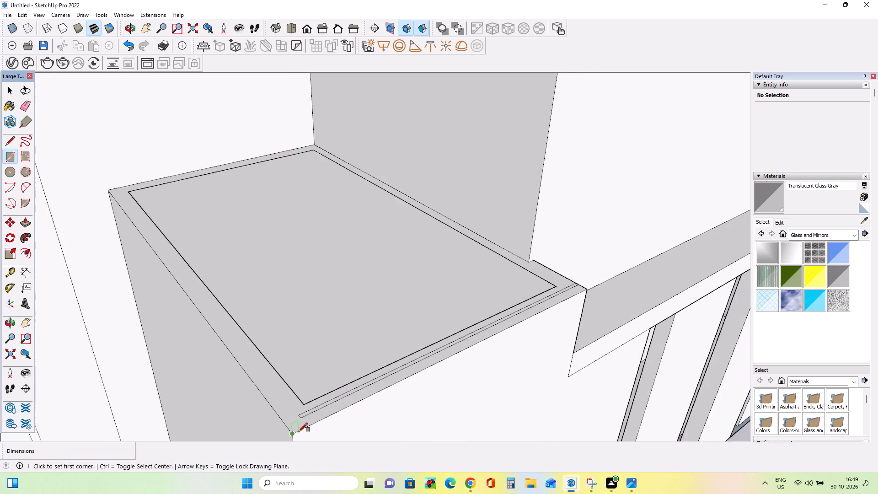
{"action": "left_click", "coordinate": [301, 418]}
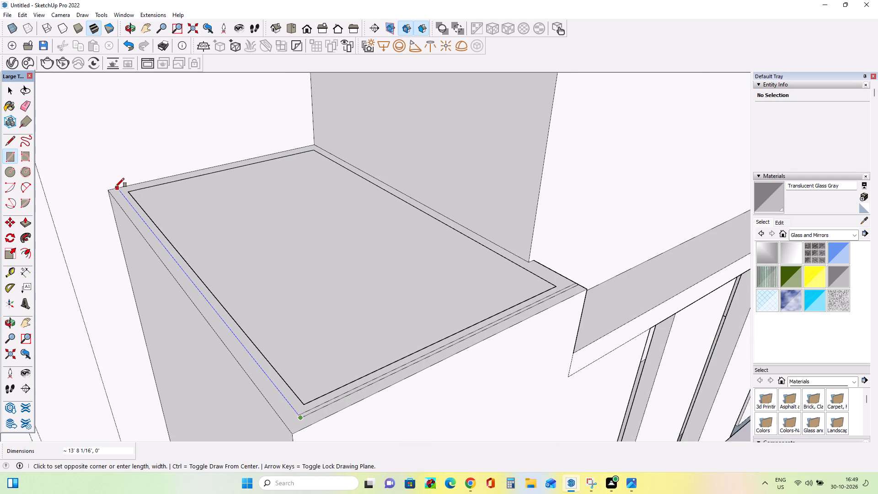
{"action": "scroll", "coordinate": [115, 187], "scroll_direction": "up", "scroll_amount": 4}
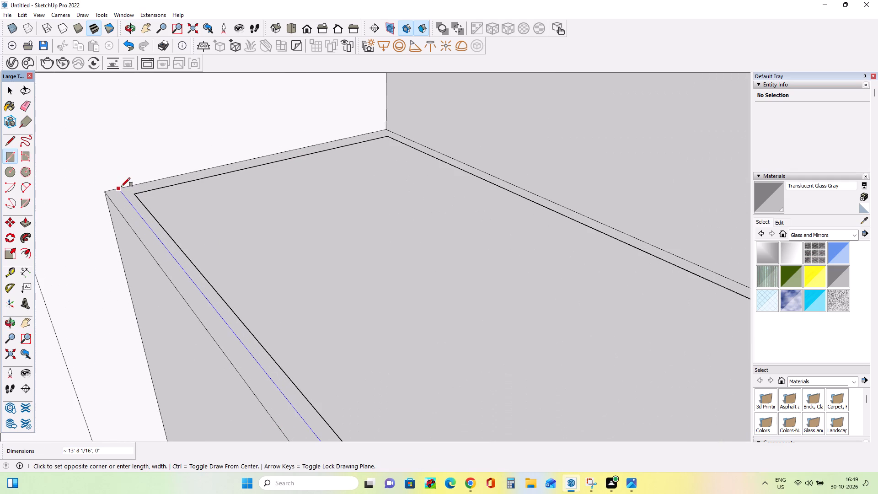
{"action": "scroll", "coordinate": [124, 188], "scroll_direction": "up", "scroll_amount": 3}
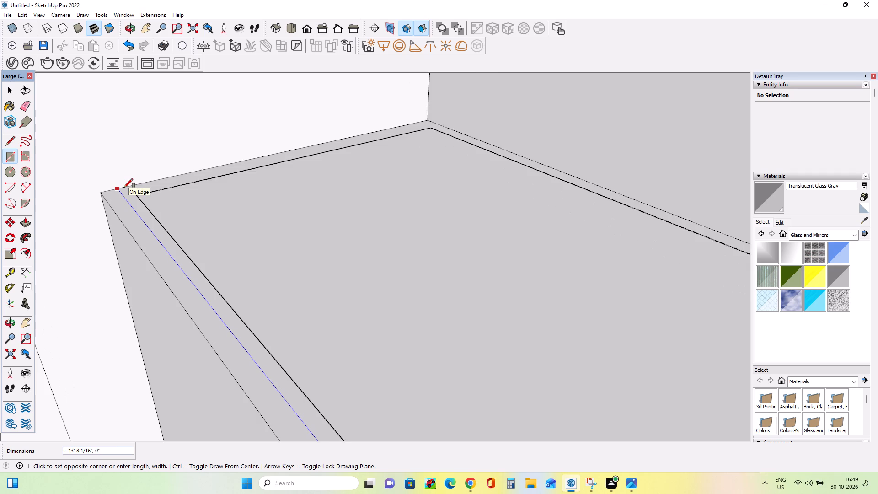
{"action": "scroll", "coordinate": [124, 188], "scroll_direction": "up", "scroll_amount": 9}
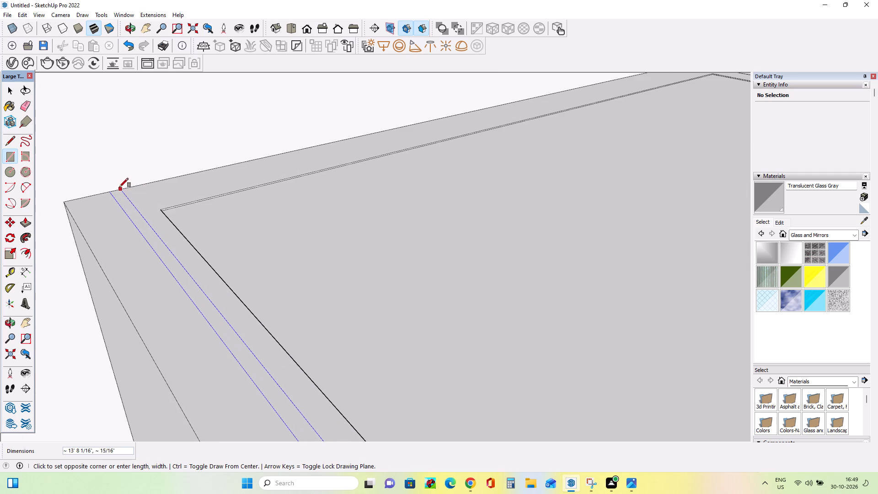
{"action": "left_click", "coordinate": [115, 188]}
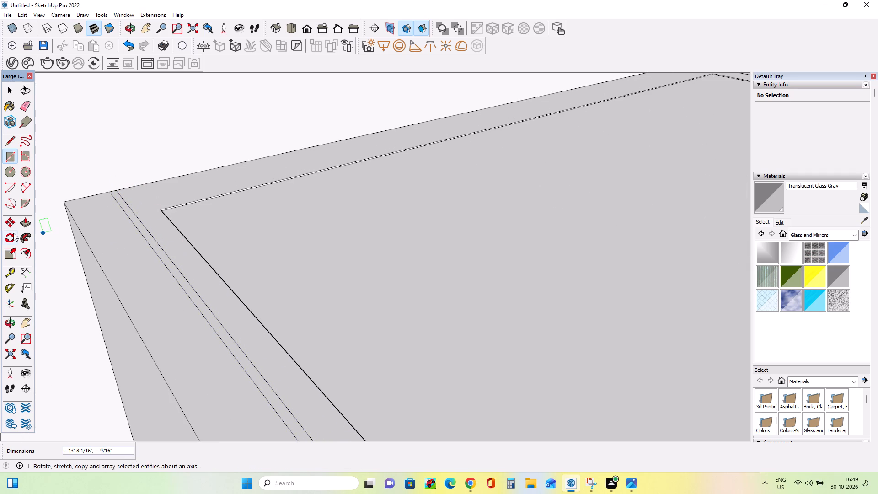
Extrude the lowest balcony's side strip upward by about 2' 3 7/8" with Push/Pull.
{"action": "left_click", "coordinate": [27, 223]}
{"action": "left_click_drag", "start_coordinate": [160, 249], "coordinate": [187, 184]}
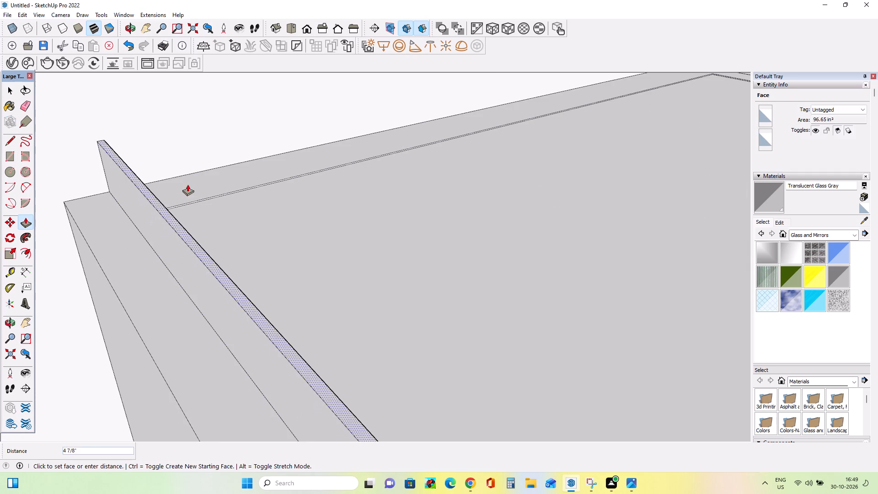
{"action": "left_click_drag", "start_coordinate": [187, 184], "coordinate": [193, 192]}
{"action": "scroll", "coordinate": [191, 181], "scroll_direction": "down", "scroll_amount": 16}
{"action": "scroll", "coordinate": [193, 192], "scroll_direction": "down", "scroll_amount": 5}
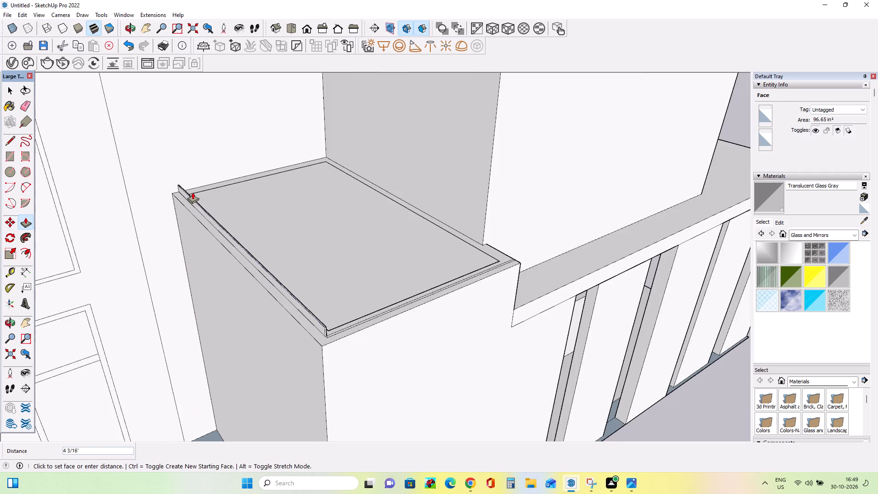
{"action": "left_click_drag", "start_coordinate": [193, 192], "coordinate": [215, 152]}
Erase the short edge dividing the lowest balcony's front strip at the base of the side panel.
{"action": "scroll", "coordinate": [303, 306], "scroll_direction": "up", "scroll_amount": 7}
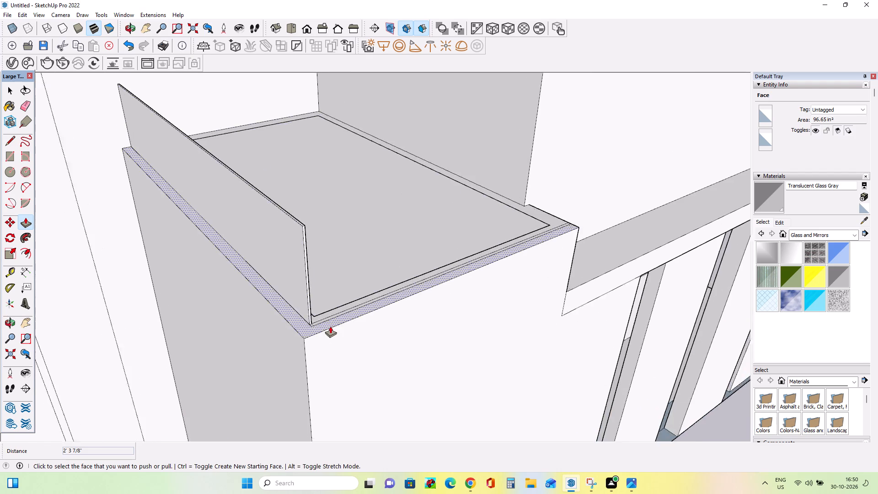
{"action": "scroll", "coordinate": [330, 326], "scroll_direction": "up", "scroll_amount": 2}
{"action": "middle_click_drag", "start_coordinate": [328, 330], "coordinate": [316, 344]}
{"action": "scroll", "coordinate": [297, 341], "scroll_direction": "up", "scroll_amount": 4}
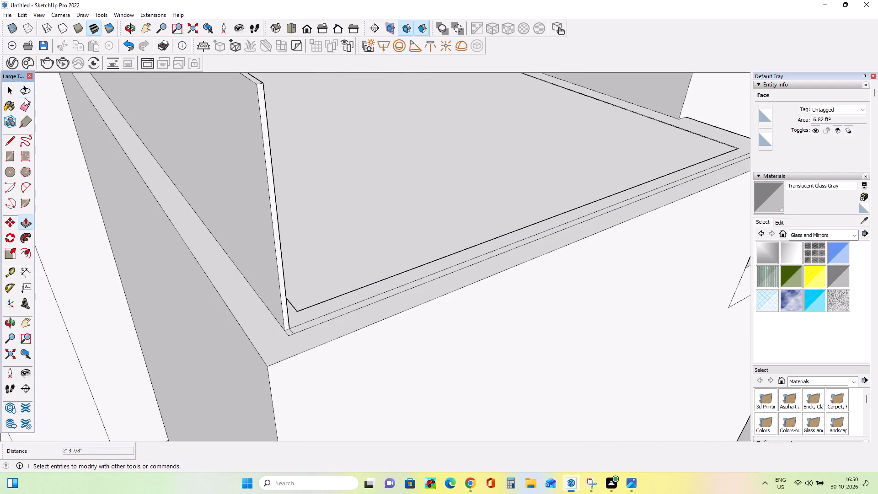
{"action": "left_click", "coordinate": [26, 104]}
{"action": "scroll", "coordinate": [316, 325], "scroll_direction": "up", "scroll_amount": 3}
{"action": "left_click", "coordinate": [283, 333]}
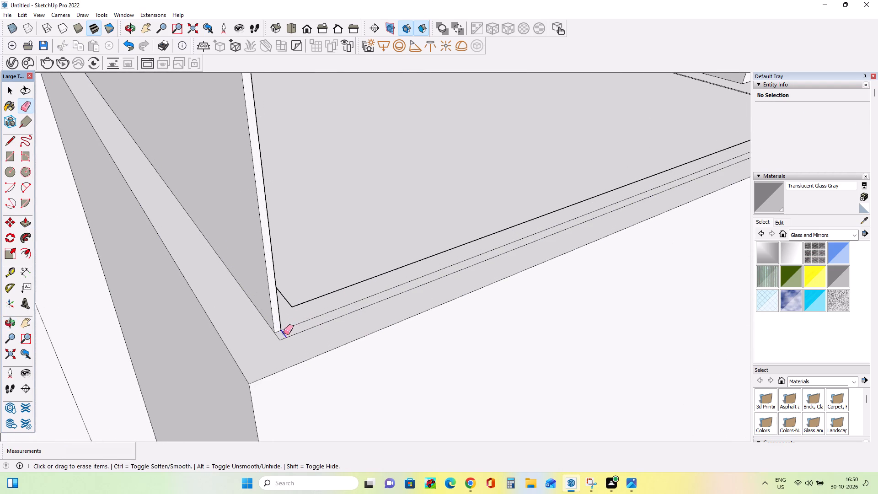
{"action": "middle_click", "coordinate": [306, 337]}
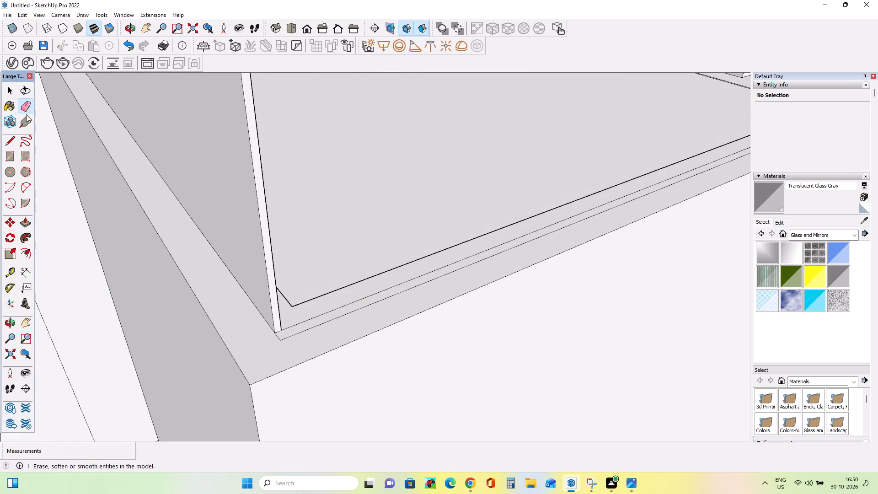
Extrude the lowest balcony's front strip upward to the top of the side panel with Push/Pull.
{"action": "left_click", "coordinate": [24, 223]}
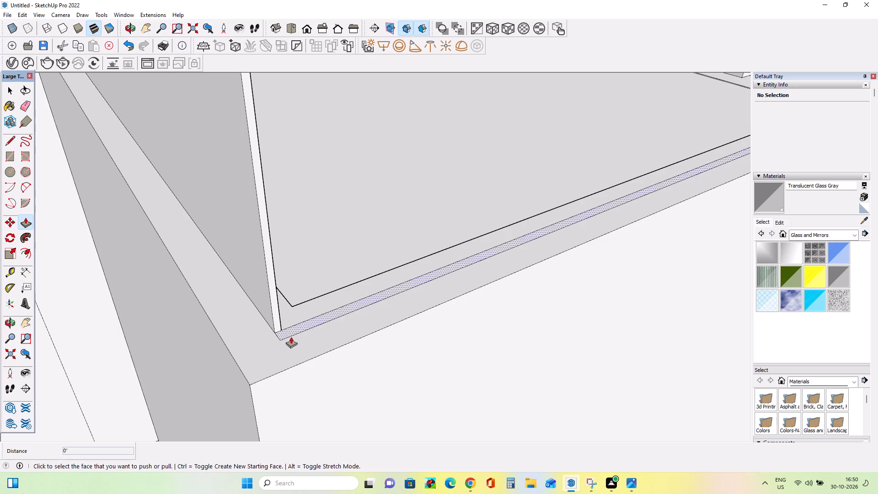
{"action": "left_click_drag", "start_coordinate": [290, 335], "coordinate": [288, 183]}
{"action": "scroll", "coordinate": [299, 269], "scroll_direction": "down", "scroll_amount": 10}
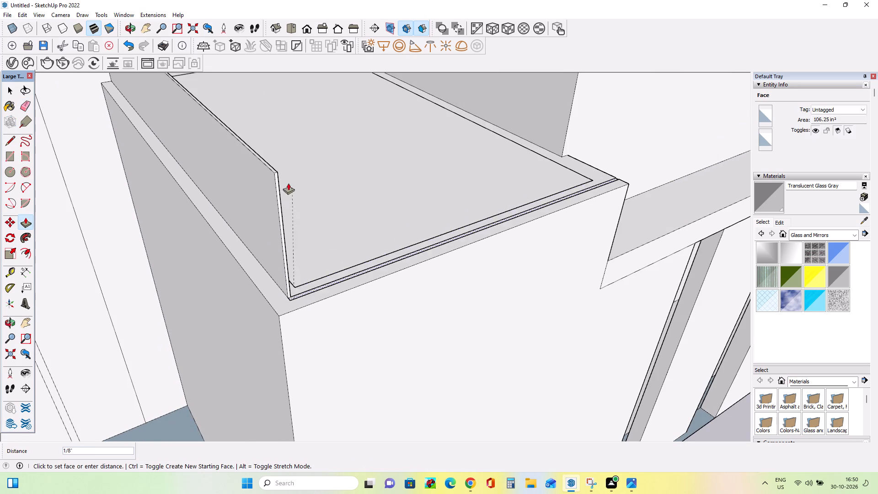
{"action": "left_click_drag", "start_coordinate": [288, 183], "coordinate": [274, 165]}
{"action": "middle_click_drag", "start_coordinate": [309, 269], "coordinate": [423, 349]}
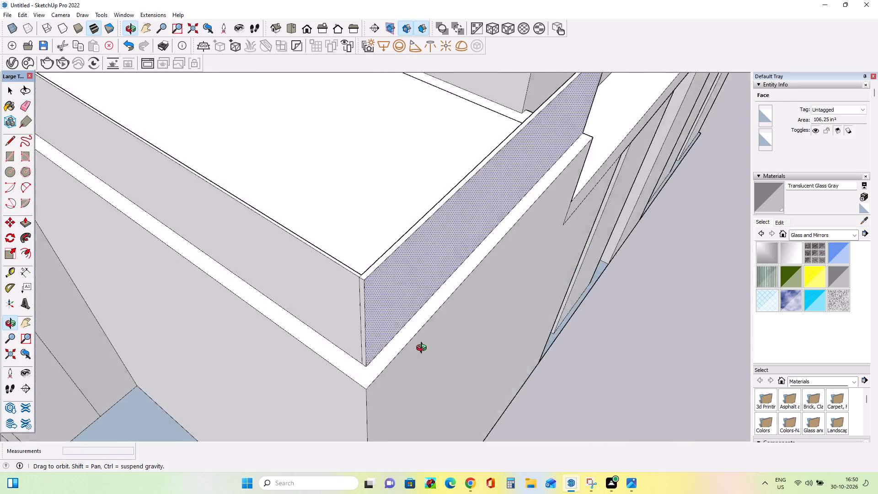
{"action": "middle_click_drag", "start_coordinate": [423, 349], "coordinate": [519, 391]}
{"action": "left_click", "coordinate": [498, 303]}
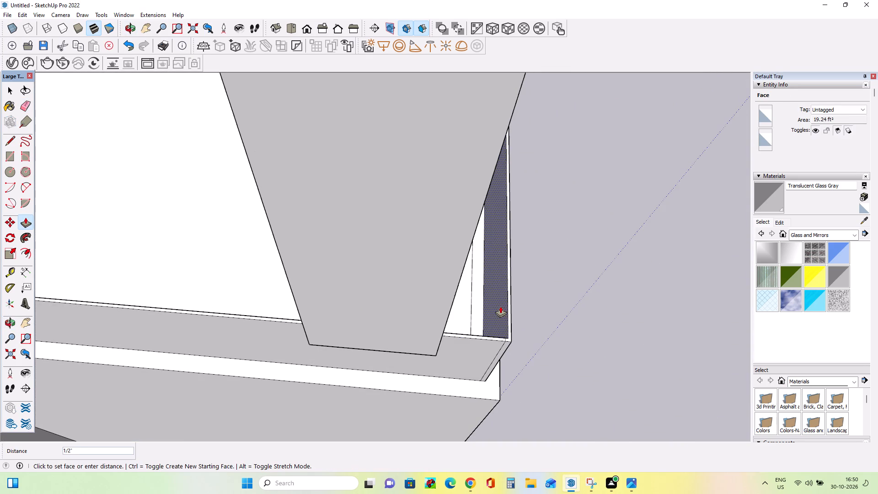
{"action": "scroll", "coordinate": [516, 361], "scroll_direction": "down", "scroll_amount": 10}
{"action": "middle_click_drag", "start_coordinate": [509, 359], "coordinate": [363, 283]}
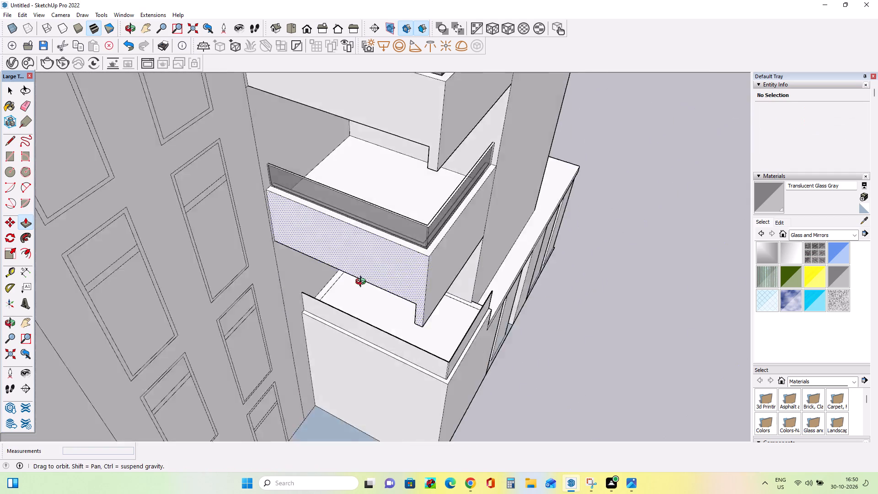
{"action": "middle_click_drag", "start_coordinate": [363, 283], "coordinate": [251, 255]}
{"action": "scroll", "coordinate": [293, 320], "scroll_direction": "up", "scroll_amount": 5}
{"action": "middle_click_drag", "start_coordinate": [370, 359], "coordinate": [337, 324]}
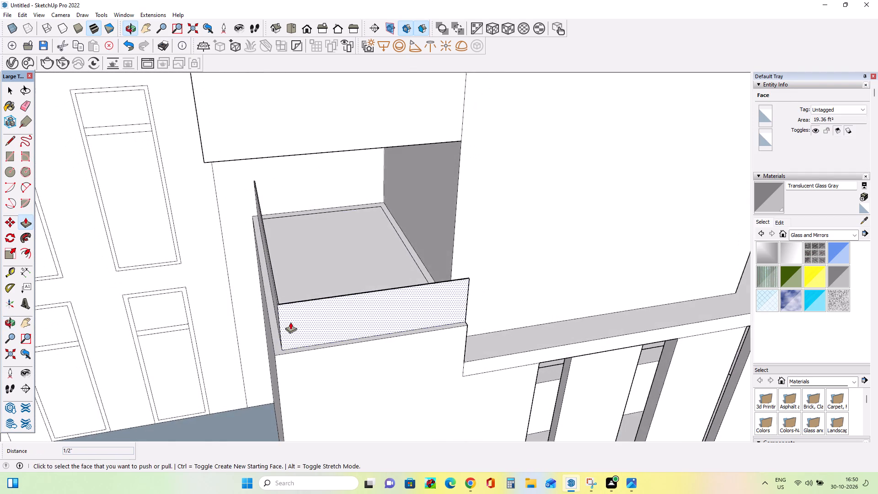
{"action": "scroll", "coordinate": [290, 322], "scroll_direction": "down", "scroll_amount": 6}
Paint the outer and inner faces of the lowest balcony's front and side railing panels with Translucent Glass Gray.
{"action": "left_click", "coordinate": [842, 278]}
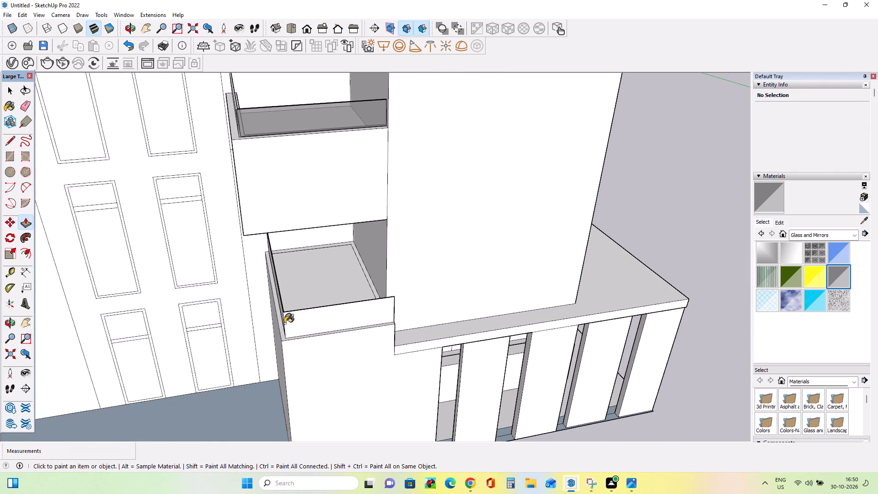
{"action": "scroll", "coordinate": [284, 323], "scroll_direction": "up", "scroll_amount": 3}
{"action": "left_click", "coordinate": [332, 319]}
{"action": "scroll", "coordinate": [282, 315], "scroll_direction": "up", "scroll_amount": 1}
{"action": "middle_click_drag", "start_coordinate": [298, 322], "coordinate": [414, 321]}
{"action": "left_click", "coordinate": [403, 313]}
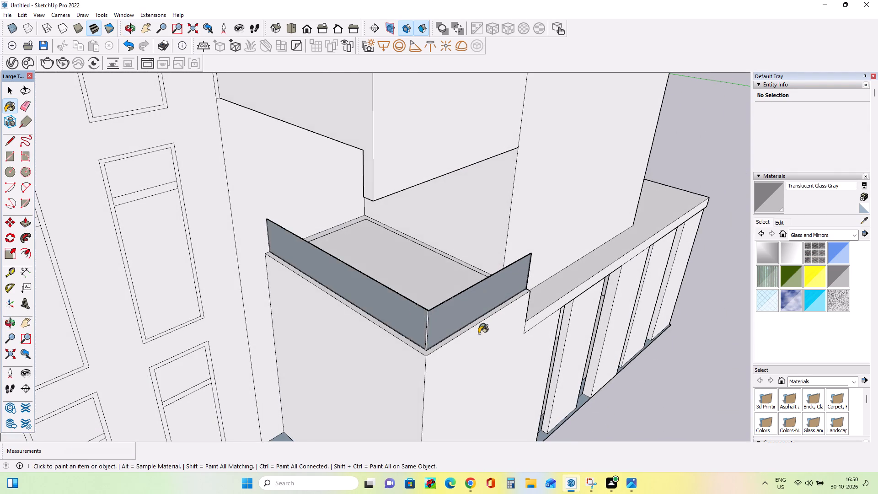
{"action": "middle_click_drag", "start_coordinate": [405, 346], "coordinate": [199, 354]}
{"action": "left_click", "coordinate": [199, 257]}
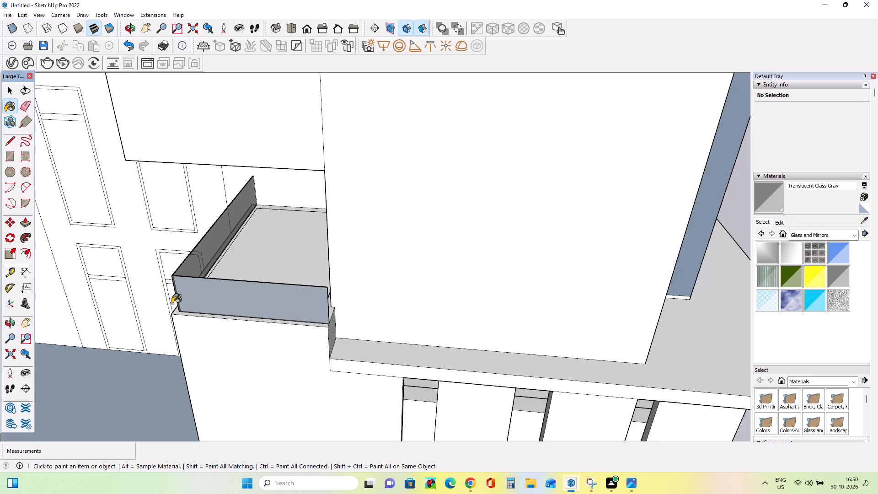
{"action": "middle_click_drag", "start_coordinate": [192, 311], "coordinate": [547, 344]}
{"action": "left_click", "coordinate": [610, 265]}
Examine the balcony railings and the whole building from several angles.
{"action": "middle_click_drag", "start_coordinate": [501, 319], "coordinate": [397, 312]}
{"action": "scroll", "coordinate": [397, 312], "scroll_direction": "down", "scroll_amount": 14}
{"action": "middle_click_drag", "start_coordinate": [467, 348], "coordinate": [327, 340]}
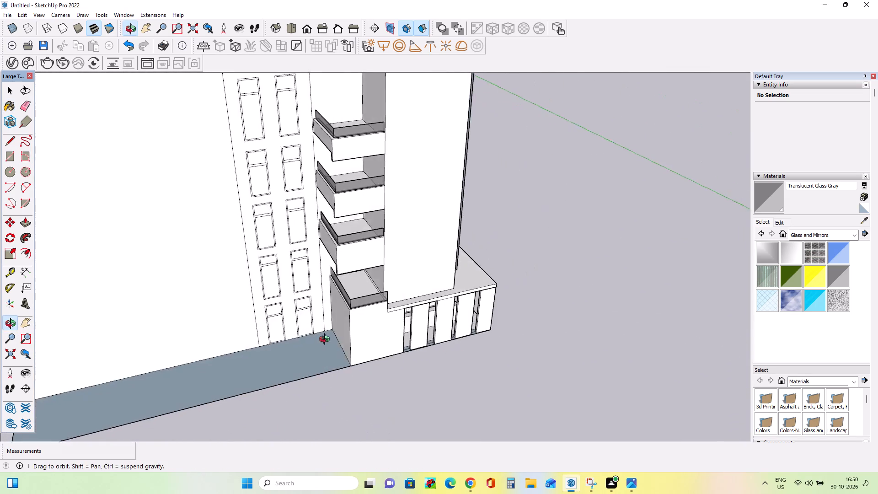
{"action": "middle_click_drag", "start_coordinate": [327, 340], "coordinate": [326, 342]}
{"action": "scroll", "coordinate": [326, 342], "scroll_direction": "down", "scroll_amount": 8}
{"action": "middle_click_drag", "start_coordinate": [340, 313], "coordinate": [351, 223]}
{"action": "scroll", "coordinate": [327, 309], "scroll_direction": "up", "scroll_amount": 4}
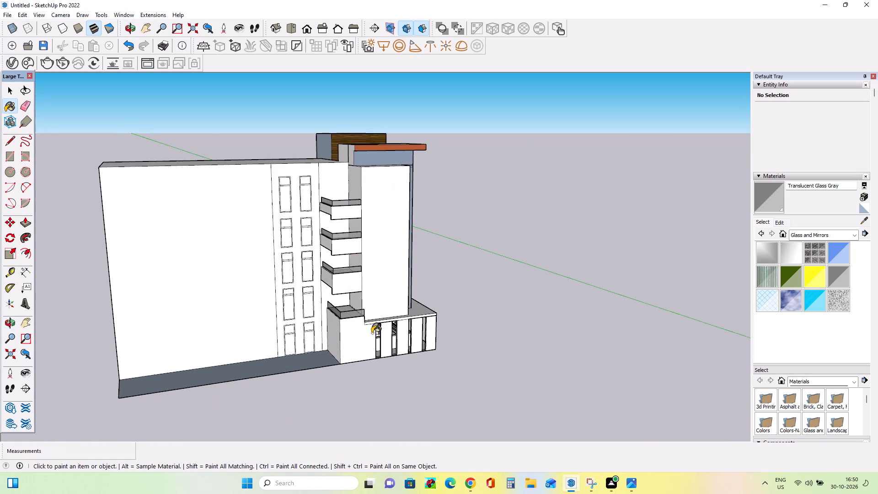
{"action": "middle_click_drag", "start_coordinate": [481, 384], "coordinate": [261, 413]}
{"action": "scroll", "coordinate": [359, 355], "scroll_direction": "up", "scroll_amount": 3}
{"action": "middle_click_drag", "start_coordinate": [360, 355], "coordinate": [364, 374]}
{"action": "middle_click_drag", "start_coordinate": [418, 373], "coordinate": [402, 381]}
{"action": "scroll", "coordinate": [402, 382], "scroll_direction": "down", "scroll_amount": 2}
{"action": "scroll", "coordinate": [364, 390], "scroll_direction": "down", "scroll_amount": 4}
{"action": "middle_click_drag", "start_coordinate": [336, 373], "coordinate": [410, 306]}
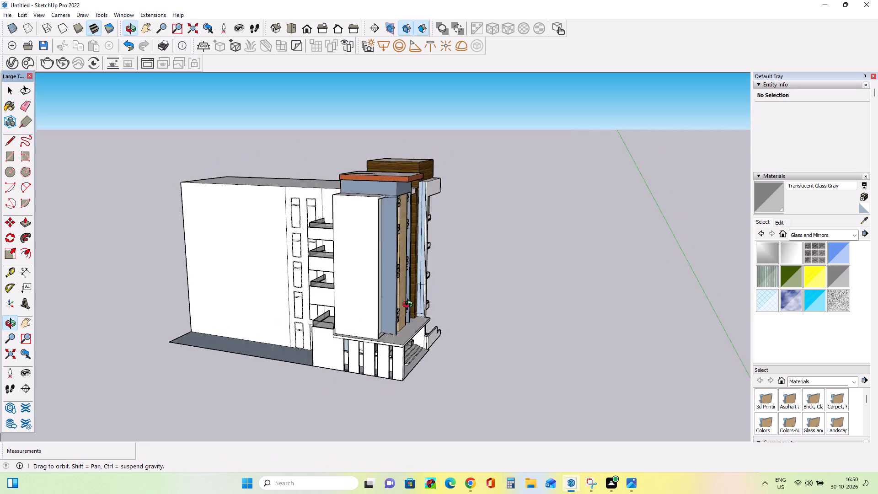
{"action": "middle_click_drag", "start_coordinate": [410, 306], "coordinate": [467, 275]}
Paint the upper and lower panes of both windows in the facade's top three rows with Translucent Glass Gray.
{"action": "left_click", "coordinate": [838, 274]}
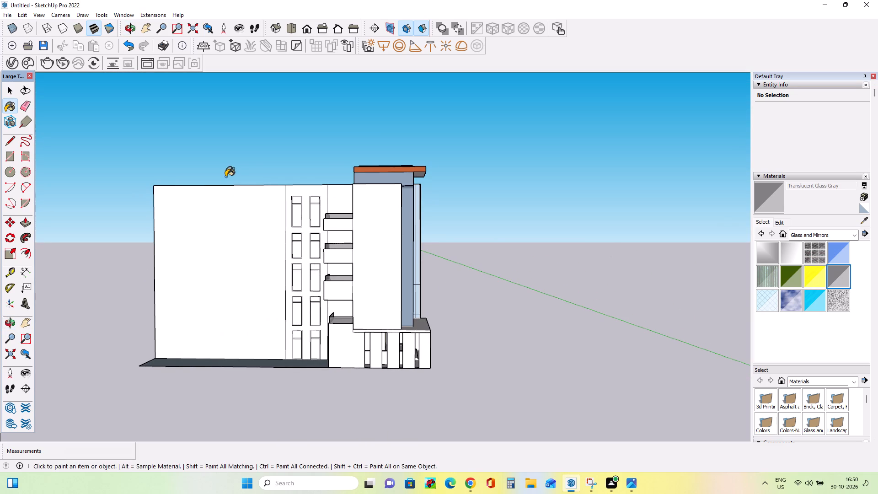
{"action": "scroll", "coordinate": [248, 207], "scroll_direction": "up", "scroll_amount": 8}
{"action": "left_click", "coordinate": [323, 211]}
{"action": "left_click", "coordinate": [329, 189]}
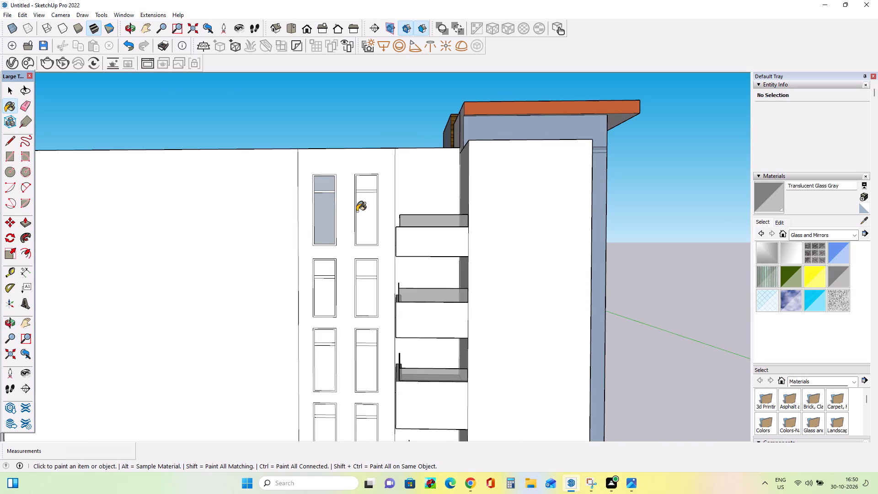
{"action": "left_click", "coordinate": [358, 215]}
{"action": "left_click", "coordinate": [371, 185]}
{"action": "left_click", "coordinate": [322, 297]}
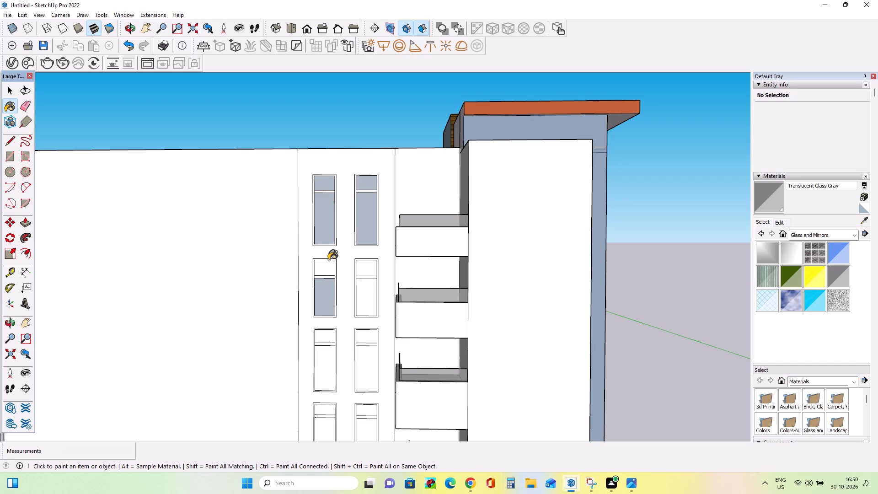
{"action": "left_click", "coordinate": [328, 263]}
{"action": "left_click", "coordinate": [370, 299]}
{"action": "left_click", "coordinate": [370, 272]}
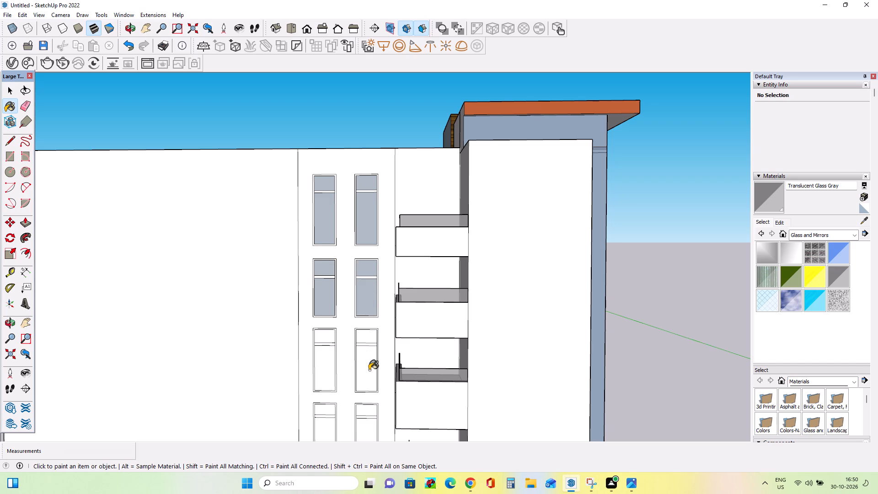
{"action": "left_click", "coordinate": [369, 370]}
{"action": "left_click", "coordinate": [368, 335]}
{"action": "left_click", "coordinate": [325, 364]}
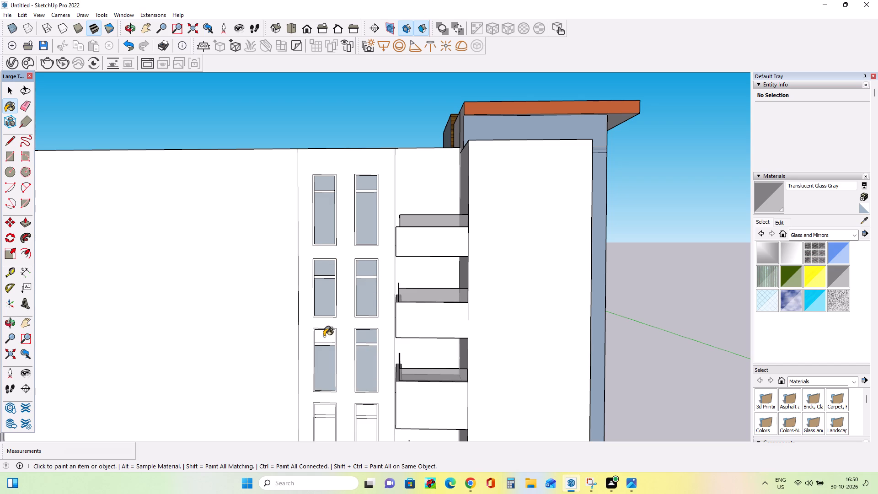
{"action": "left_click", "coordinate": [324, 336]}
Paint the upper and lower panes of both windows in the facade's bottom two rows with Translucent Glass Gray.
{"action": "scroll", "coordinate": [334, 314], "scroll_direction": "down", "scroll_amount": 7}
{"action": "scroll", "coordinate": [327, 391], "scroll_direction": "up", "scroll_amount": 9}
{"action": "left_click", "coordinate": [330, 370]}
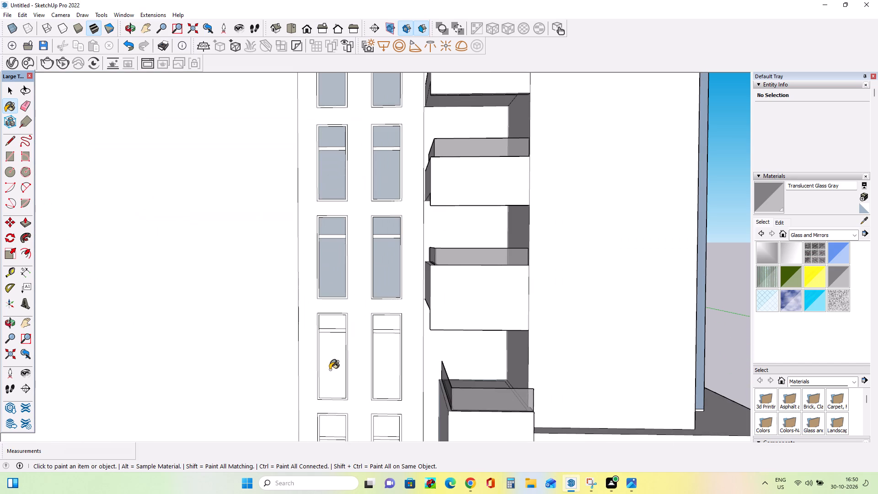
{"action": "left_click", "coordinate": [337, 324]}
{"action": "left_click", "coordinate": [388, 355]}
{"action": "left_click", "coordinate": [389, 325]}
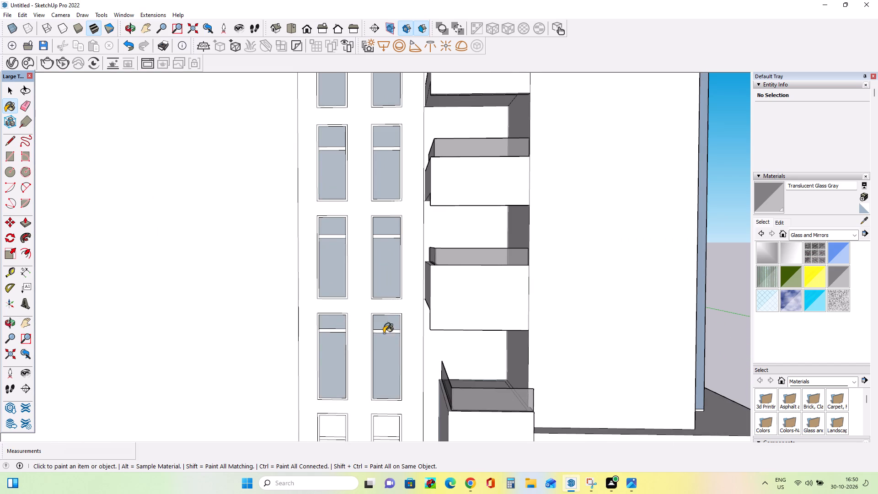
{"action": "scroll", "coordinate": [374, 348], "scroll_direction": "down", "scroll_amount": 12}
{"action": "scroll", "coordinate": [350, 410], "scroll_direction": "up", "scroll_amount": 13}
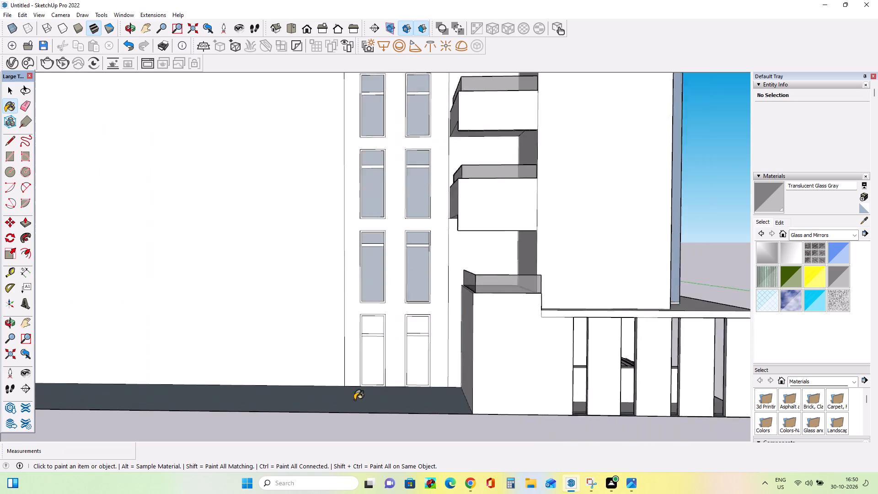
{"action": "scroll", "coordinate": [354, 400], "scroll_direction": "up", "scroll_amount": 1}
{"action": "left_click", "coordinate": [373, 344]}
{"action": "left_click", "coordinate": [376, 296]}
{"action": "left_click", "coordinate": [443, 351]}
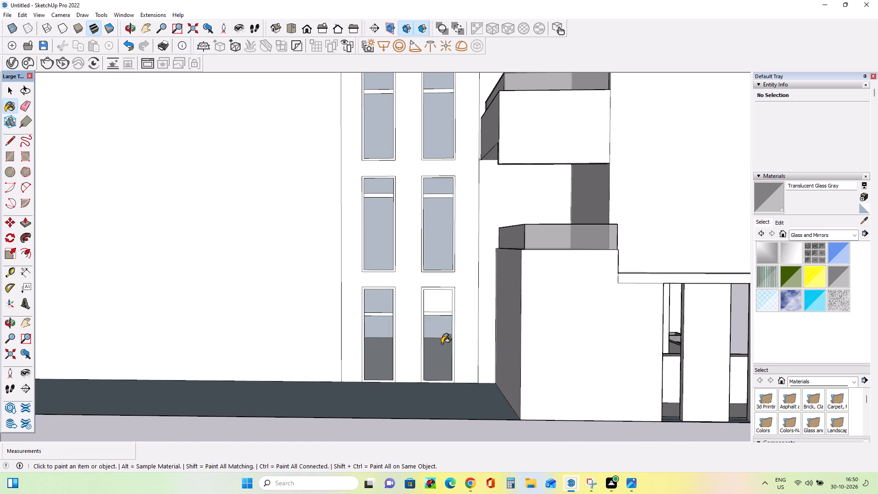
{"action": "left_click", "coordinate": [436, 302]}
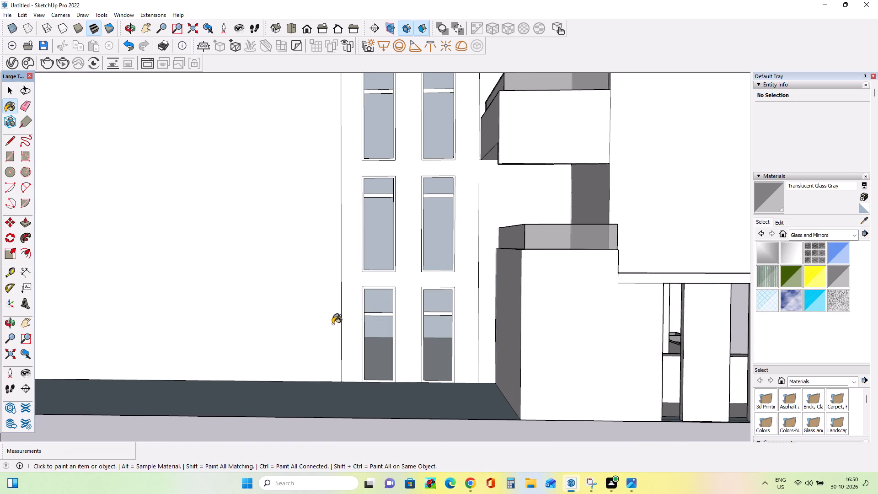
Paint the second-lowest window row's frames and transom bars, plus the frame above the window farther from the balconies, with Wood Veneer 01.
{"action": "scroll", "coordinate": [302, 309], "scroll_direction": "down", "scroll_amount": 4}
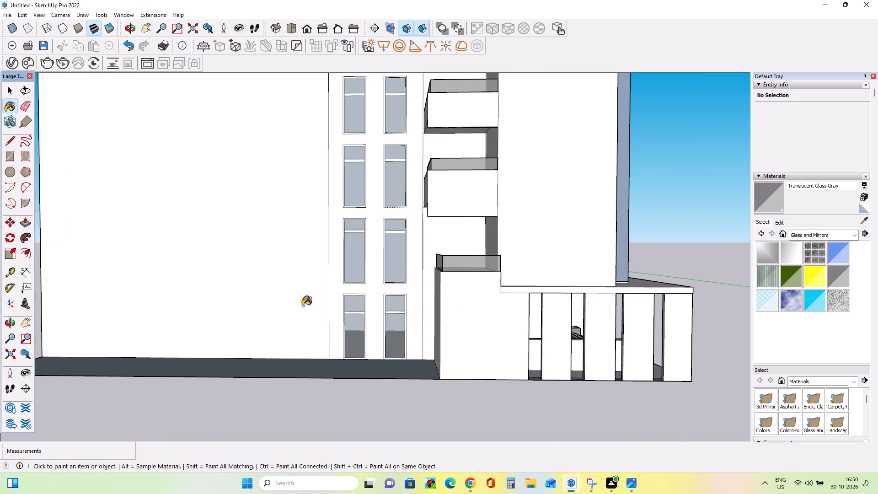
{"action": "scroll", "coordinate": [302, 306], "scroll_direction": "down", "scroll_amount": 3}
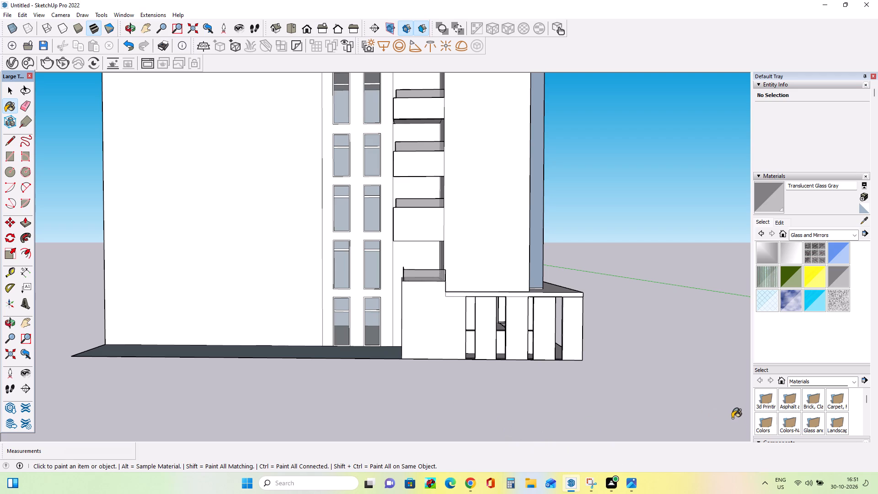
{"action": "left_click", "coordinate": [827, 235]}
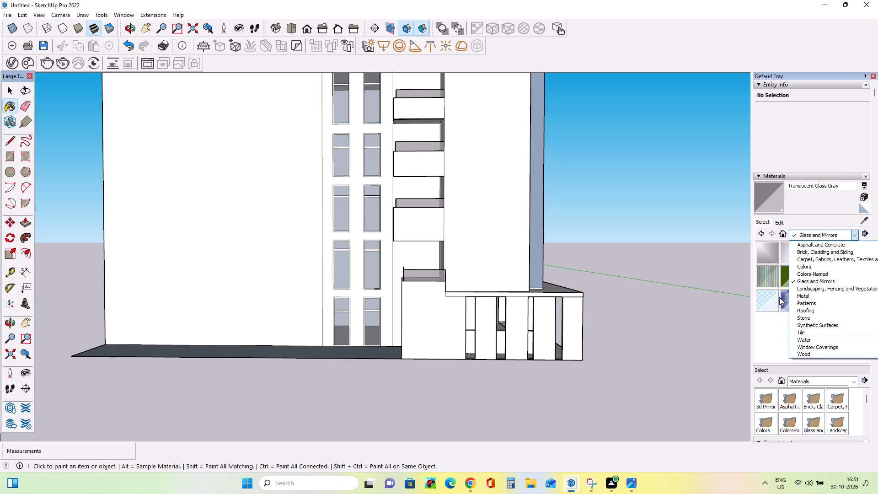
{"action": "left_click", "coordinate": [811, 351]}
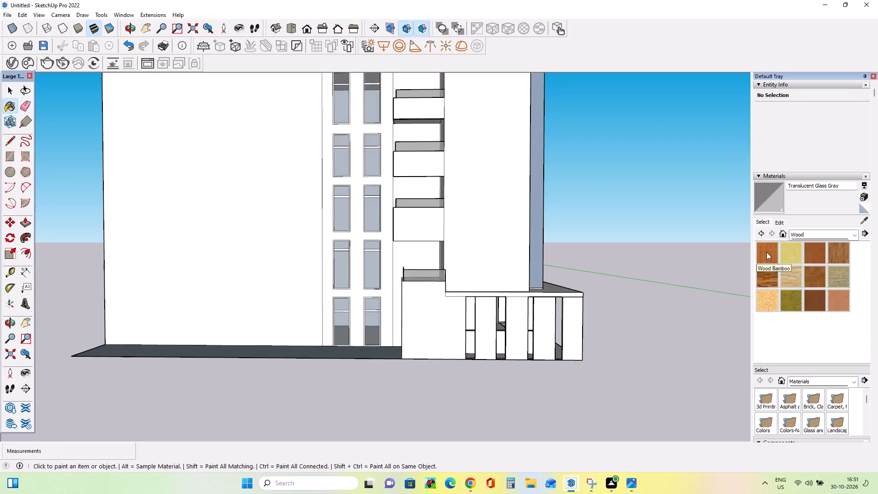
{"action": "left_click", "coordinate": [815, 301]}
{"action": "scroll", "coordinate": [334, 237], "scroll_direction": "up", "scroll_amount": 5}
{"action": "scroll", "coordinate": [343, 240], "scroll_direction": "down", "scroll_amount": 1}
{"action": "scroll", "coordinate": [343, 240], "scroll_direction": "up", "scroll_amount": 2}
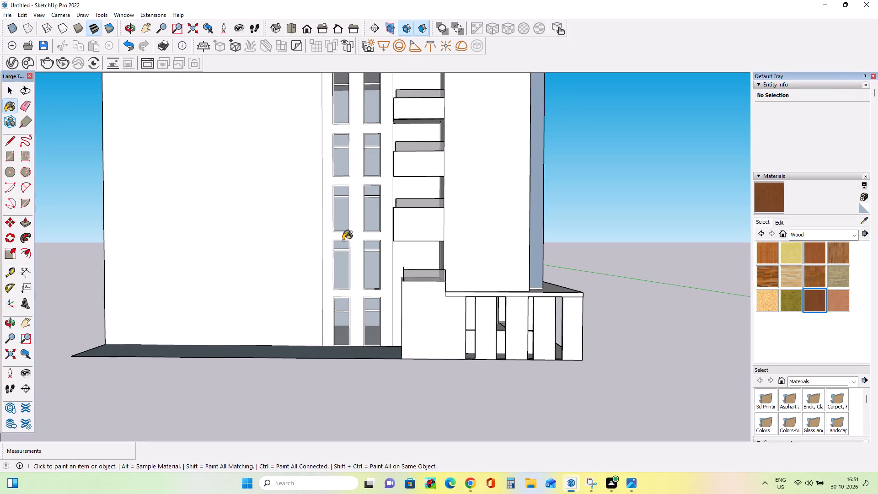
{"action": "scroll", "coordinate": [343, 240], "scroll_direction": "up", "scroll_amount": 10}
{"action": "scroll", "coordinate": [396, 263], "scroll_direction": "up", "scroll_amount": 8}
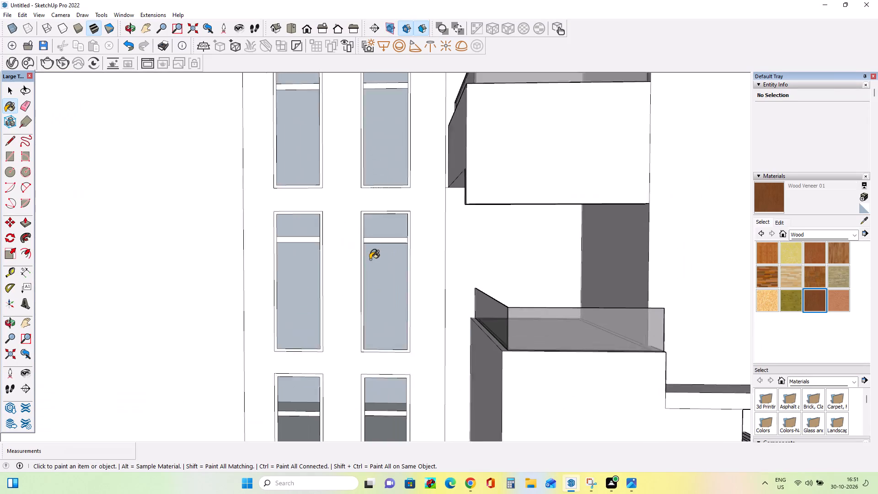
{"action": "scroll", "coordinate": [370, 259], "scroll_direction": "up", "scroll_amount": 1}
{"action": "left_click", "coordinate": [361, 241]}
{"action": "scroll", "coordinate": [368, 241], "scroll_direction": "up", "scroll_amount": 4}
{"action": "left_click", "coordinate": [367, 239]}
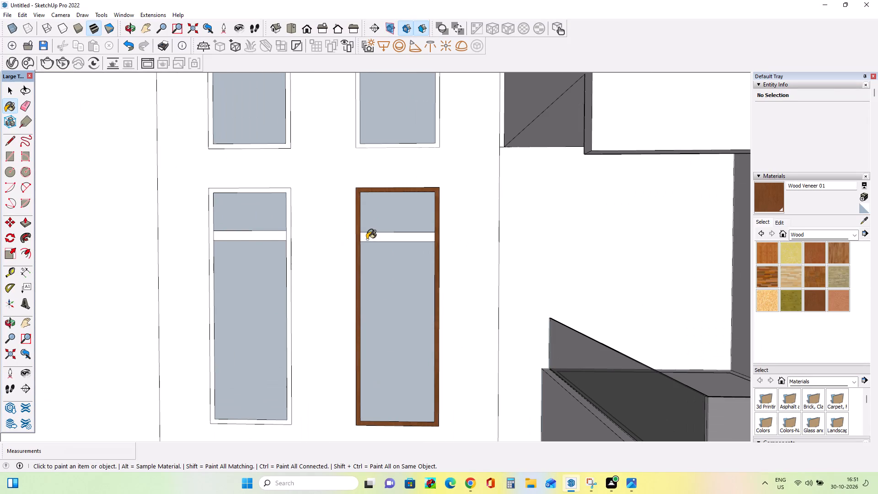
{"action": "left_click", "coordinate": [270, 236]}
{"action": "left_click", "coordinate": [287, 237]}
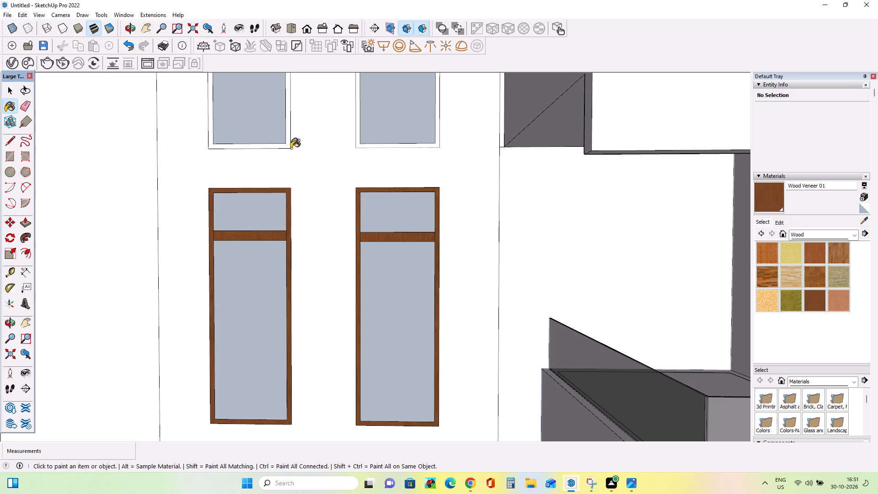
{"action": "left_click", "coordinate": [287, 139]}
Paint the frames and transom bars of both ground-level windows with Wood Veneer 01.
{"action": "scroll", "coordinate": [374, 241], "scroll_direction": "down", "scroll_amount": 12}
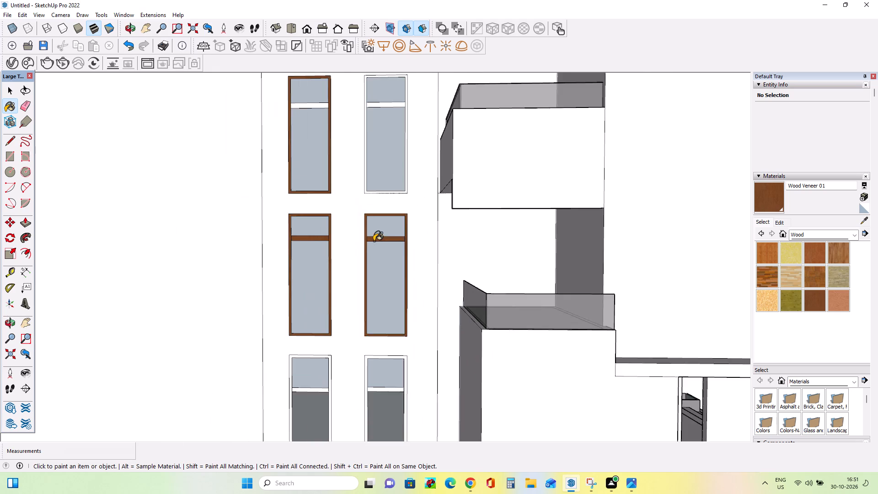
{"action": "scroll", "coordinate": [374, 241], "scroll_direction": "down", "scroll_amount": 2}
{"action": "scroll", "coordinate": [375, 362], "scroll_direction": "up", "scroll_amount": 6}
{"action": "scroll", "coordinate": [373, 360], "scroll_direction": "down", "scroll_amount": 1}
{"action": "scroll", "coordinate": [373, 360], "scroll_direction": "up", "scroll_amount": 6}
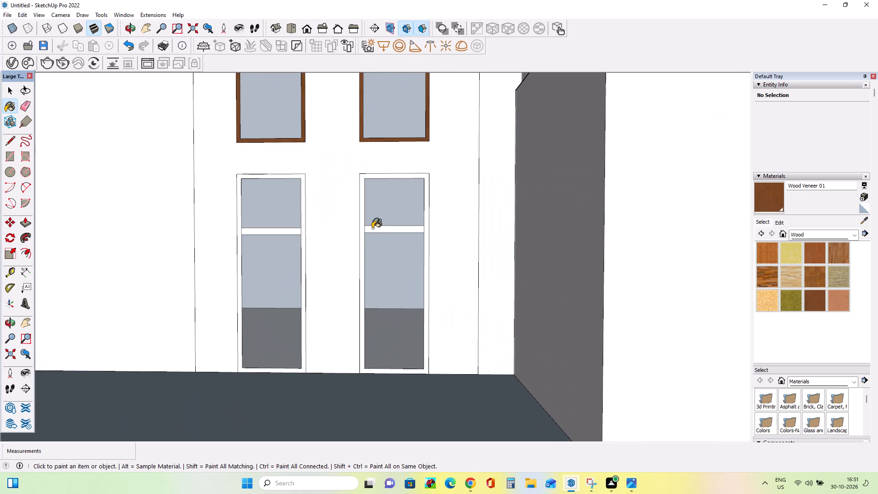
{"action": "left_click", "coordinate": [372, 231]}
{"action": "left_click", "coordinate": [362, 226]}
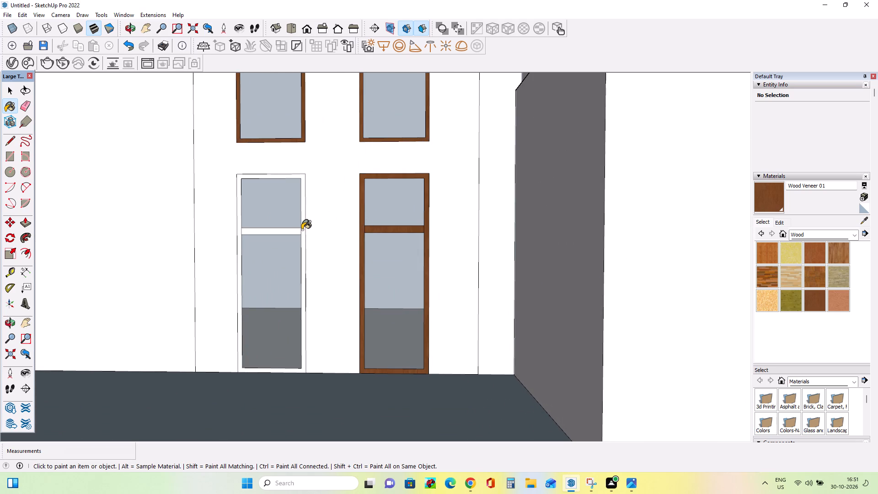
{"action": "left_click", "coordinate": [302, 230]}
{"action": "left_click", "coordinate": [299, 232]}
Paint the middle window row's remaining parts with Wood Veneer 01: both transom bars and the frame of the window nearer the balconies.
{"action": "scroll", "coordinate": [330, 271], "scroll_direction": "down", "scroll_amount": 12}
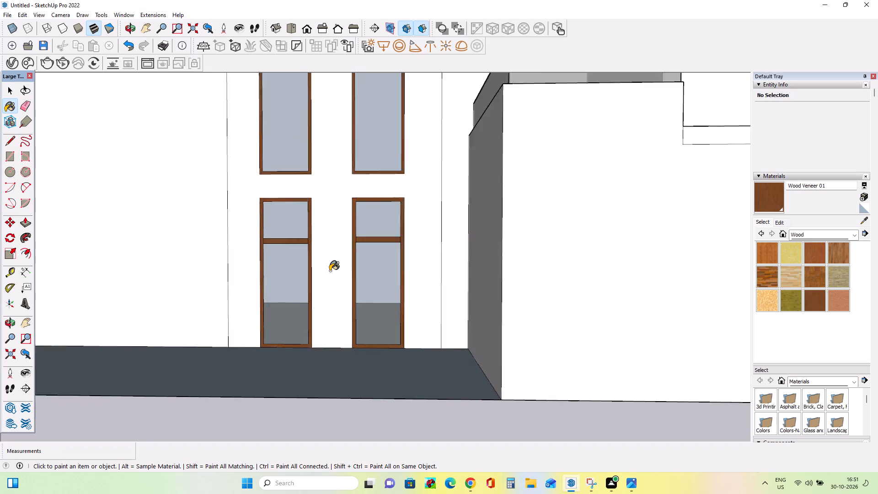
{"action": "scroll", "coordinate": [330, 271], "scroll_direction": "up", "scroll_amount": 1}
{"action": "scroll", "coordinate": [330, 271], "scroll_direction": "down", "scroll_amount": 18}
{"action": "scroll", "coordinate": [334, 140], "scroll_direction": "up", "scroll_amount": 9}
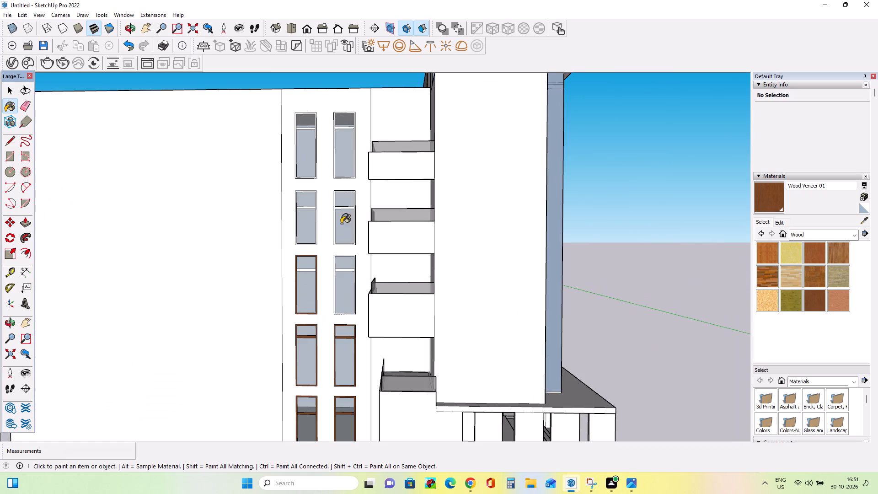
{"action": "scroll", "coordinate": [346, 325], "scroll_direction": "up", "scroll_amount": 14}
{"action": "left_click", "coordinate": [337, 220]}
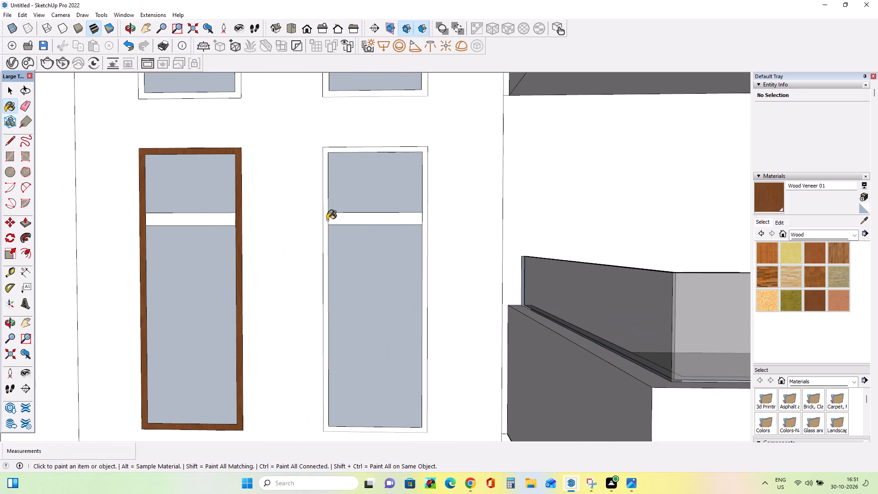
{"action": "left_click", "coordinate": [326, 220]}
{"action": "left_click", "coordinate": [225, 225]}
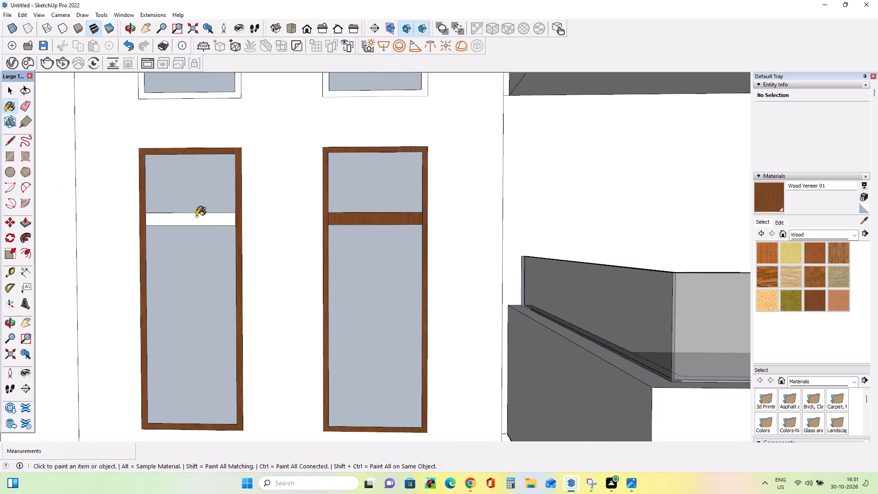
{"action": "left_click", "coordinate": [198, 222]}
Paint the frames and transom bars of both windows in the second row from the top with Wood Veneer 01.
{"action": "scroll", "coordinate": [284, 314], "scroll_direction": "down", "scroll_amount": 15}
{"action": "scroll", "coordinate": [258, 203], "scroll_direction": "up", "scroll_amount": 4}
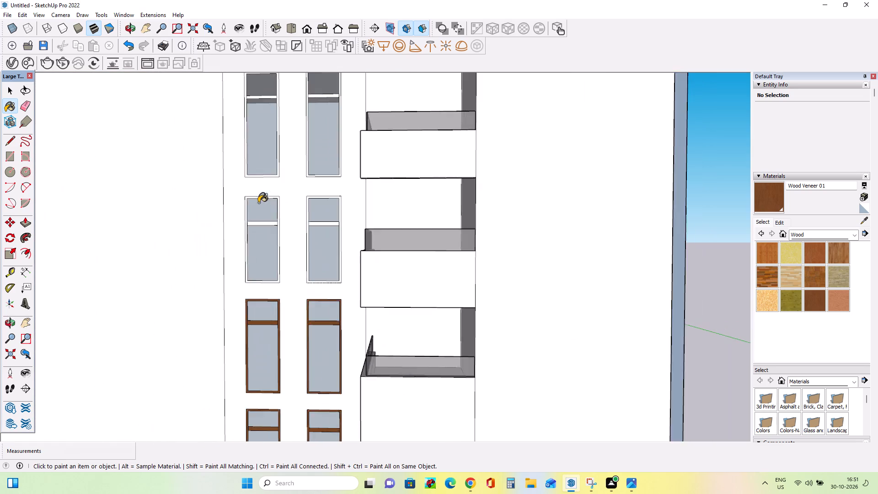
{"action": "scroll", "coordinate": [258, 203], "scroll_direction": "up", "scroll_amount": 9}
{"action": "left_click", "coordinate": [305, 242]}
{"action": "left_click", "coordinate": [295, 239]}
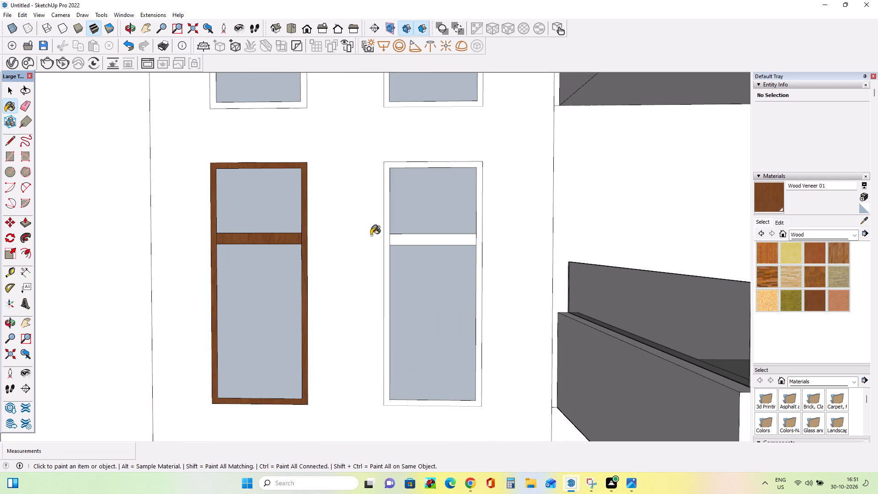
{"action": "left_click", "coordinate": [386, 236]}
{"action": "left_click", "coordinate": [392, 244]}
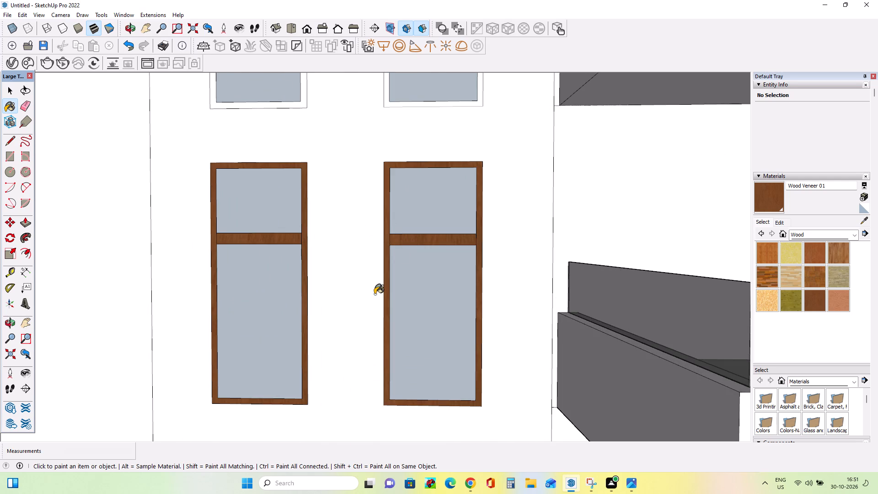
Paint the frames and transom bars of both windows in the facade's top row with Wood Veneer 01.
{"action": "scroll", "coordinate": [375, 294], "scroll_direction": "down", "scroll_amount": 15}
{"action": "scroll", "coordinate": [361, 192], "scroll_direction": "up", "scroll_amount": 12}
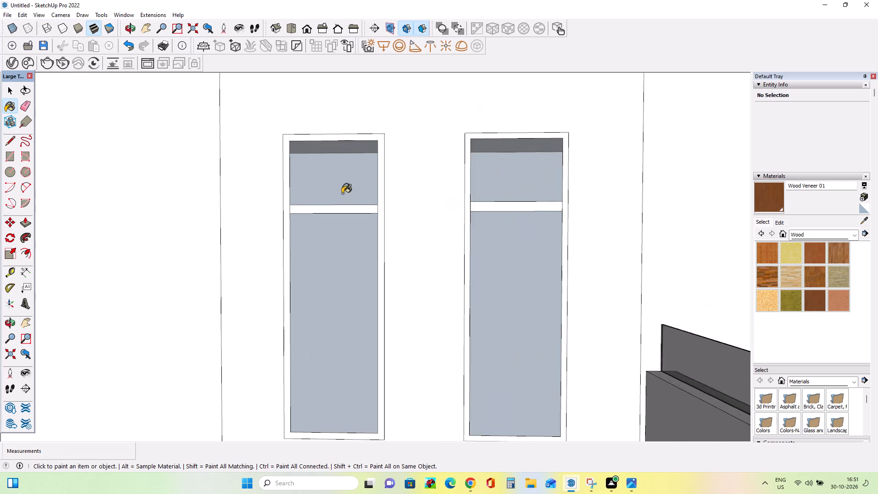
{"action": "scroll", "coordinate": [342, 193], "scroll_direction": "up", "scroll_amount": 4}
{"action": "left_click", "coordinate": [380, 207]}
{"action": "left_click", "coordinate": [372, 209]}
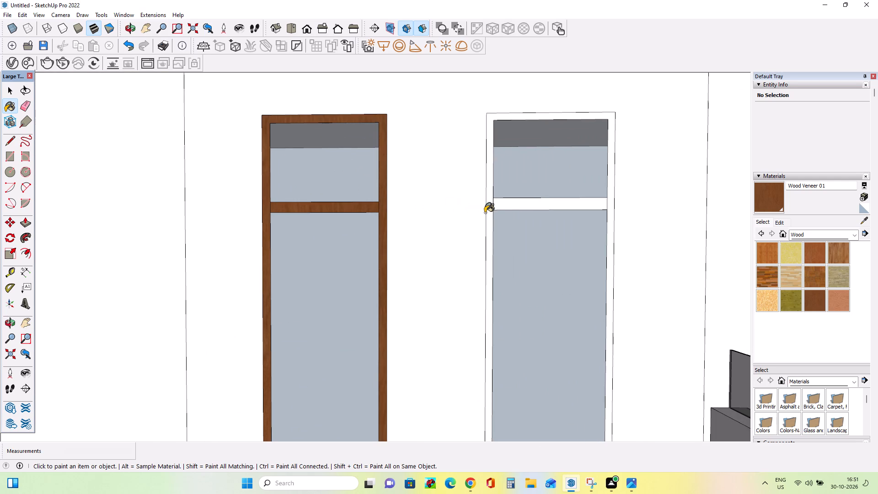
{"action": "left_click", "coordinate": [488, 213]}
{"action": "left_click", "coordinate": [506, 206]}
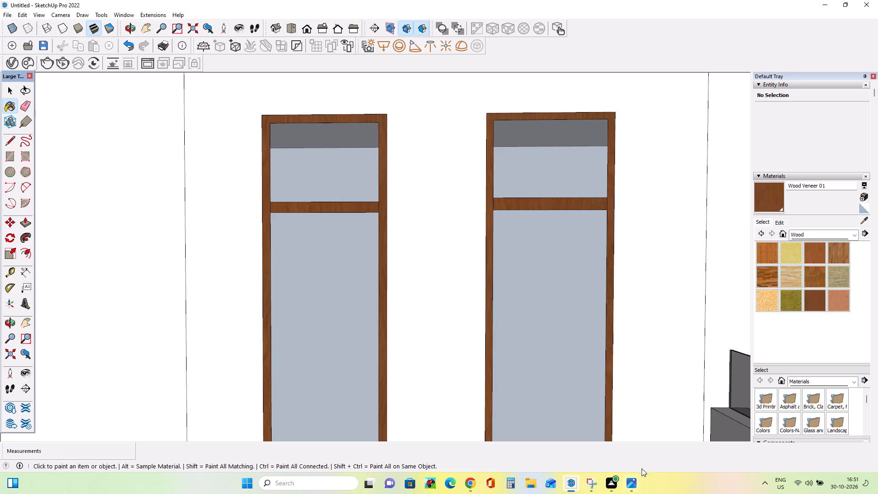